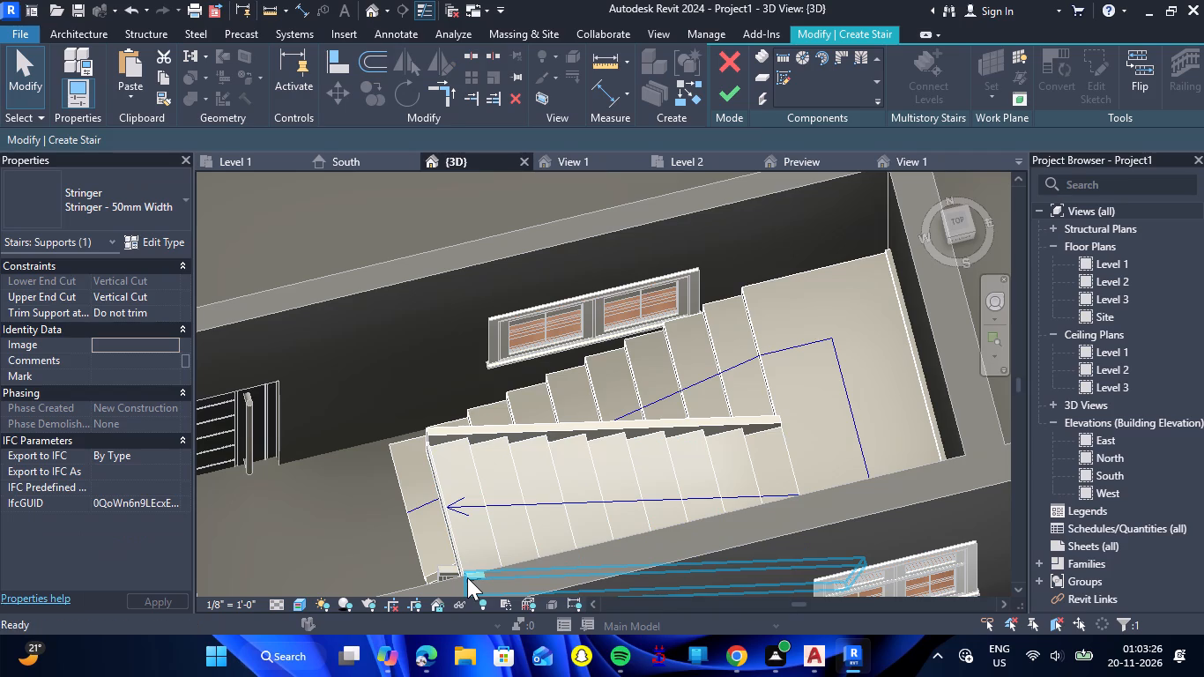
# Delete the landing's 50mm stringer along the balcony-side wall, working from the Level 2 plan, and finish the stair edit in the 3D view.
pyautogui.scroll(-4, 544, 442)
pyautogui.keyDown('shift'); pyautogui.moveTo(368, 479); pyautogui.dragTo(580, 495); pyautogui.keyUp('shift')
pyautogui.keyDown('shift'); pyautogui.moveTo(368, 479); pyautogui.dragTo(580, 495, button='right'); pyautogui.keyUp('shift')
pyautogui.scroll(-9, 599, 472)
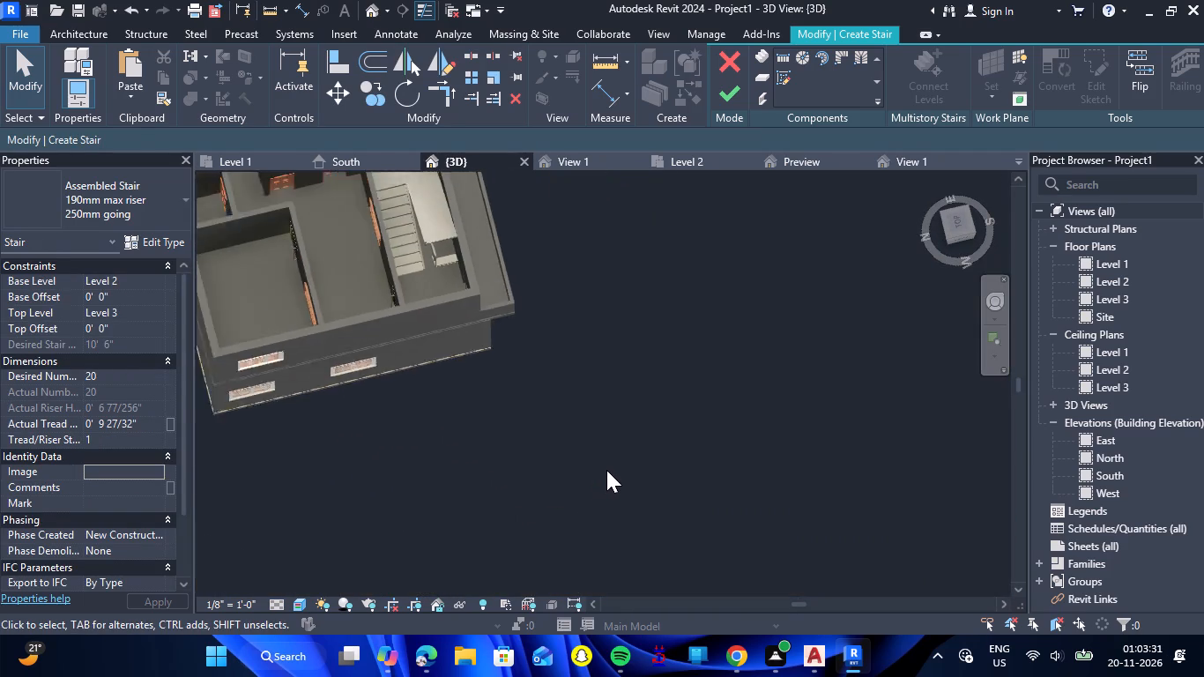
pyautogui.scroll(13, 486, 238)
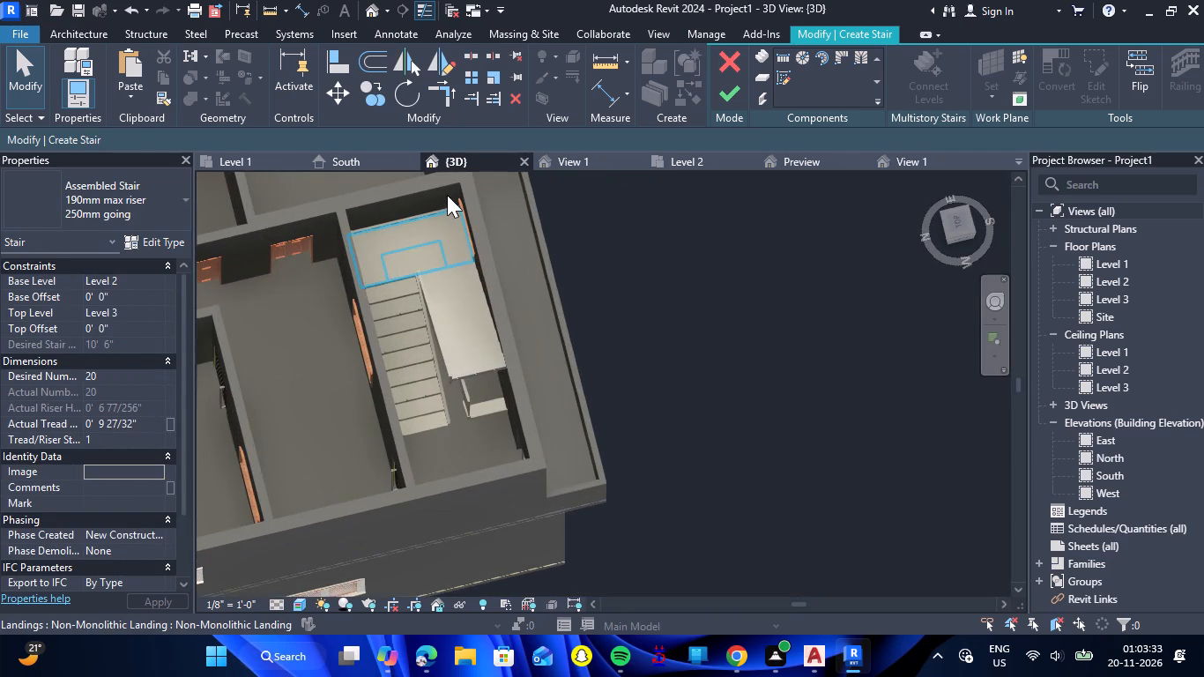
pyautogui.scroll(1, 447, 195)
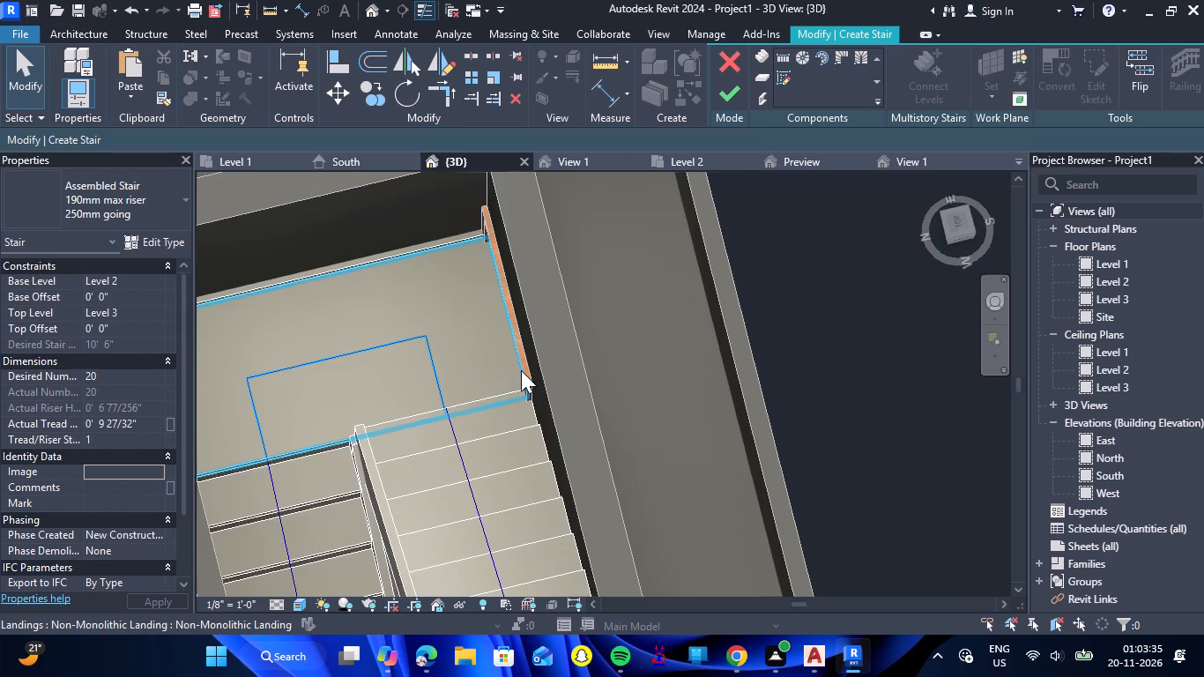
pyautogui.scroll(11, 520, 370)
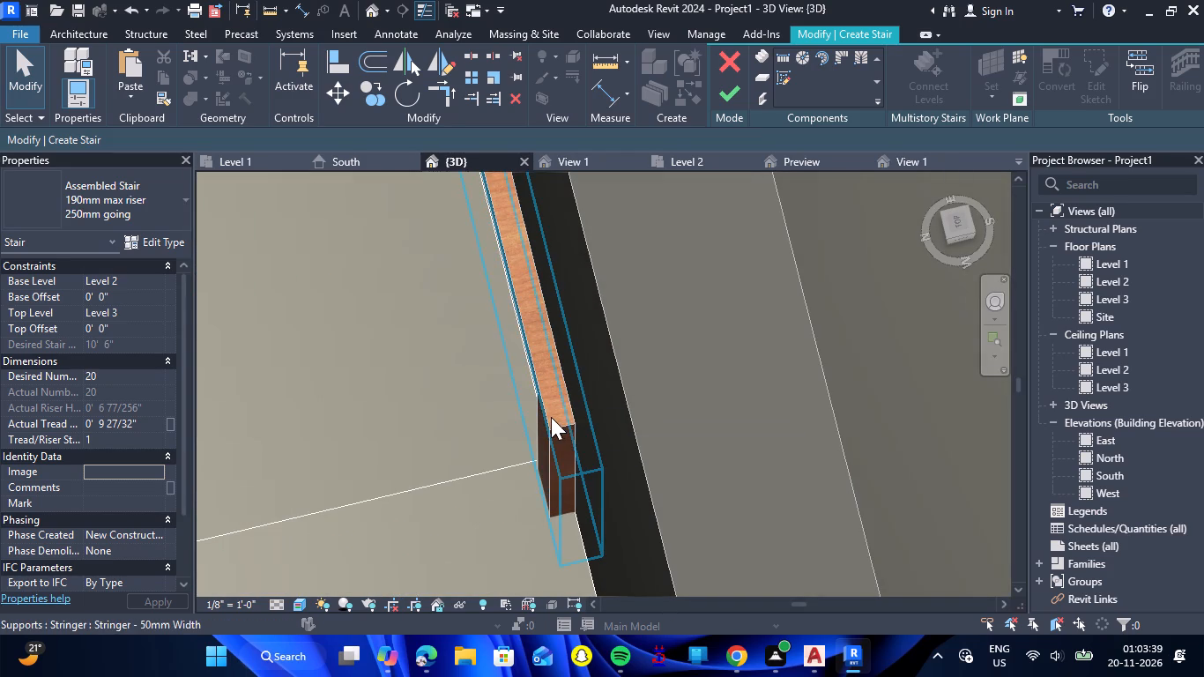
pyautogui.click(551, 417)
pyautogui.scroll(-5, 548, 417)
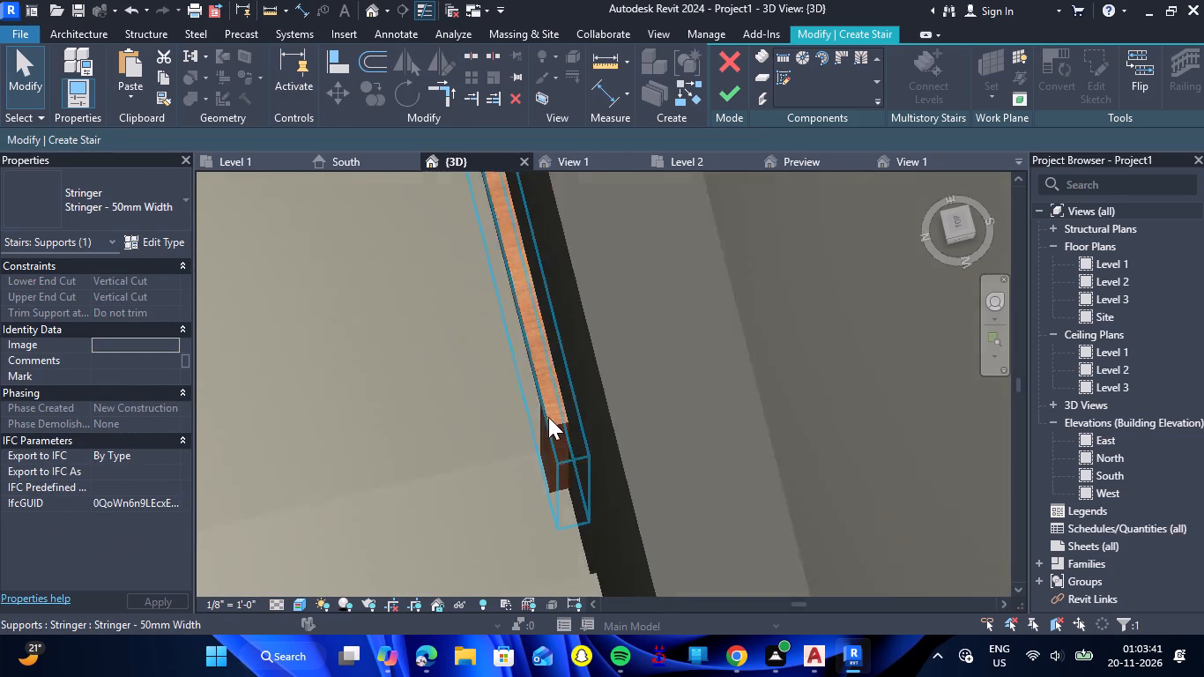
pyautogui.scroll(-7, 548, 417)
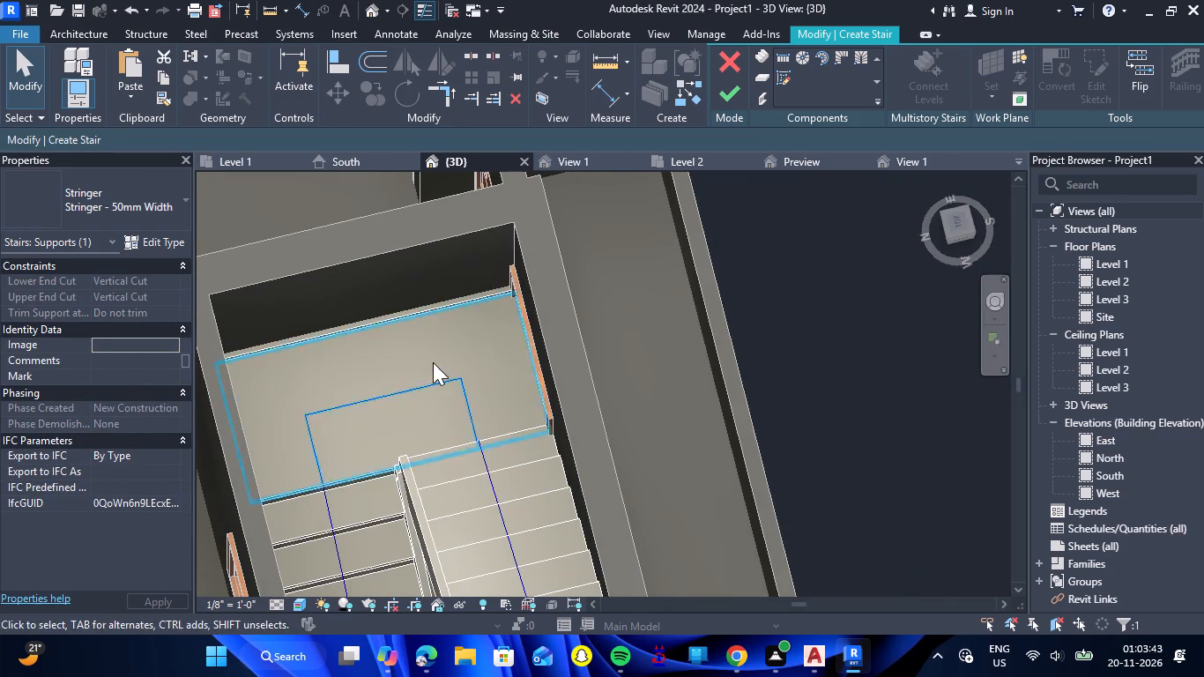
pyautogui.click(673, 159)
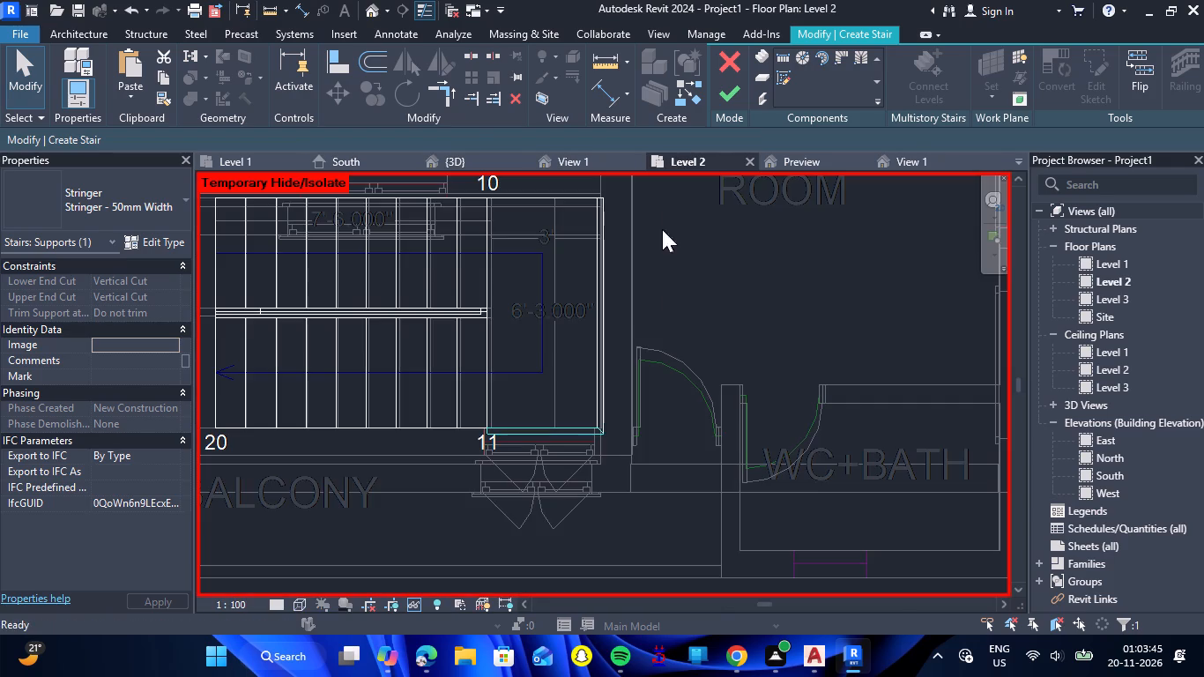
pyautogui.scroll(2, 524, 428)
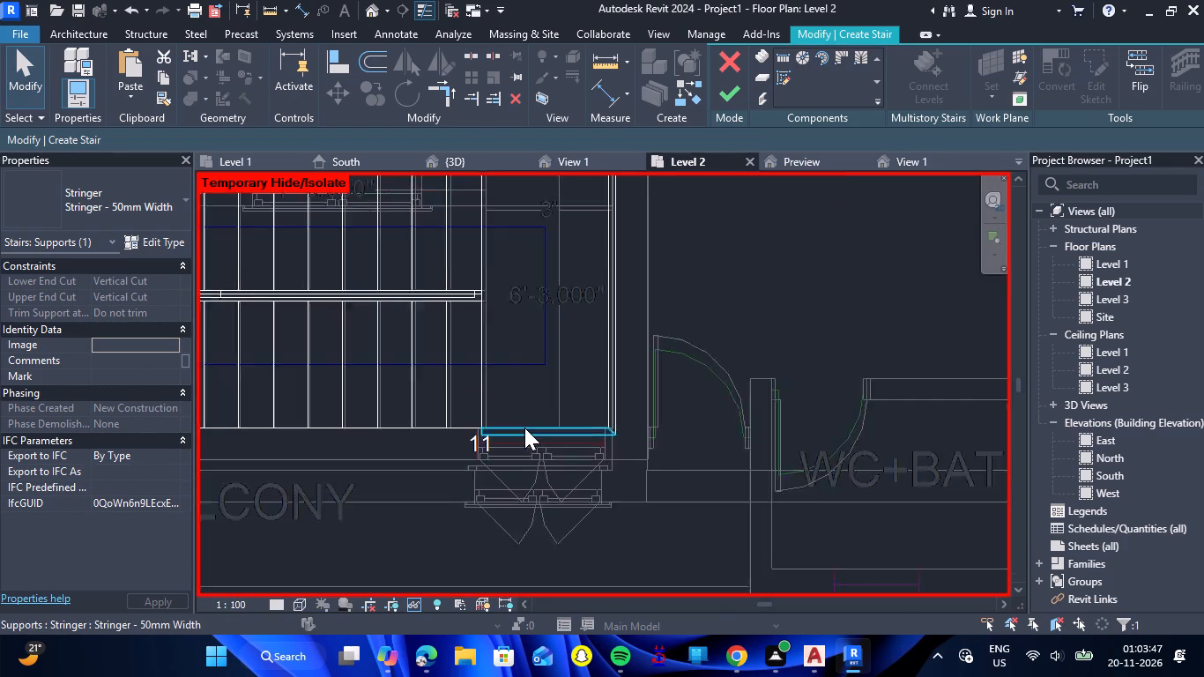
pyautogui.scroll(5, 524, 428)
pyautogui.press('Delete')
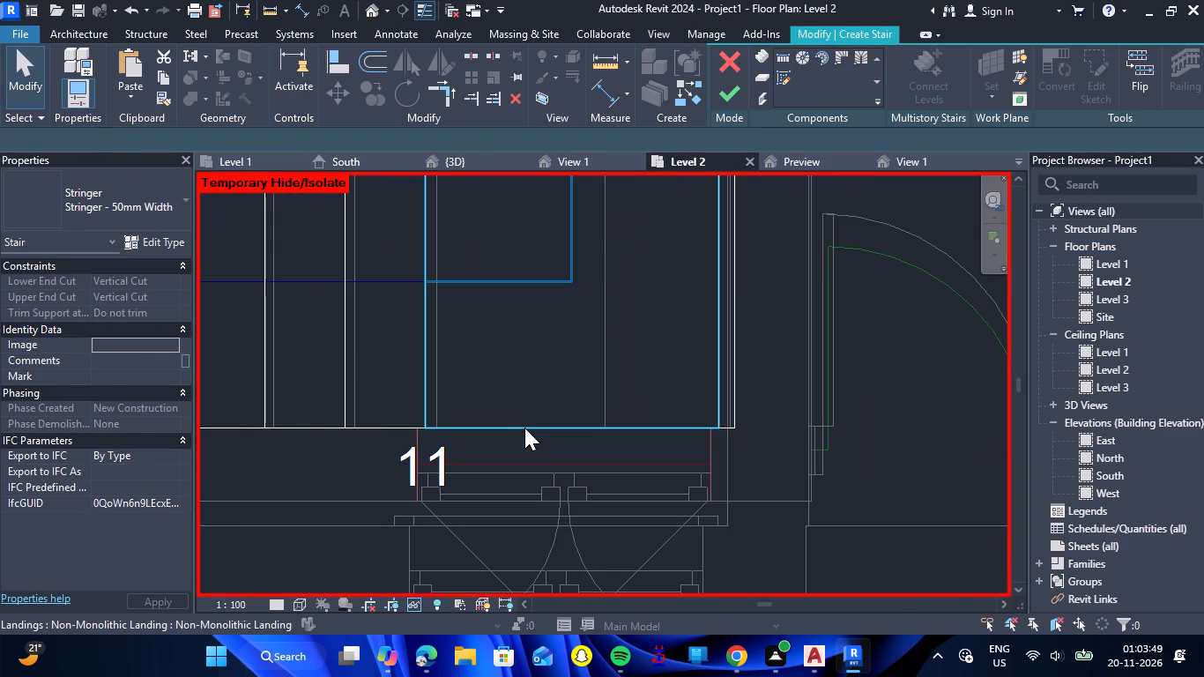
pyautogui.press('Escape')
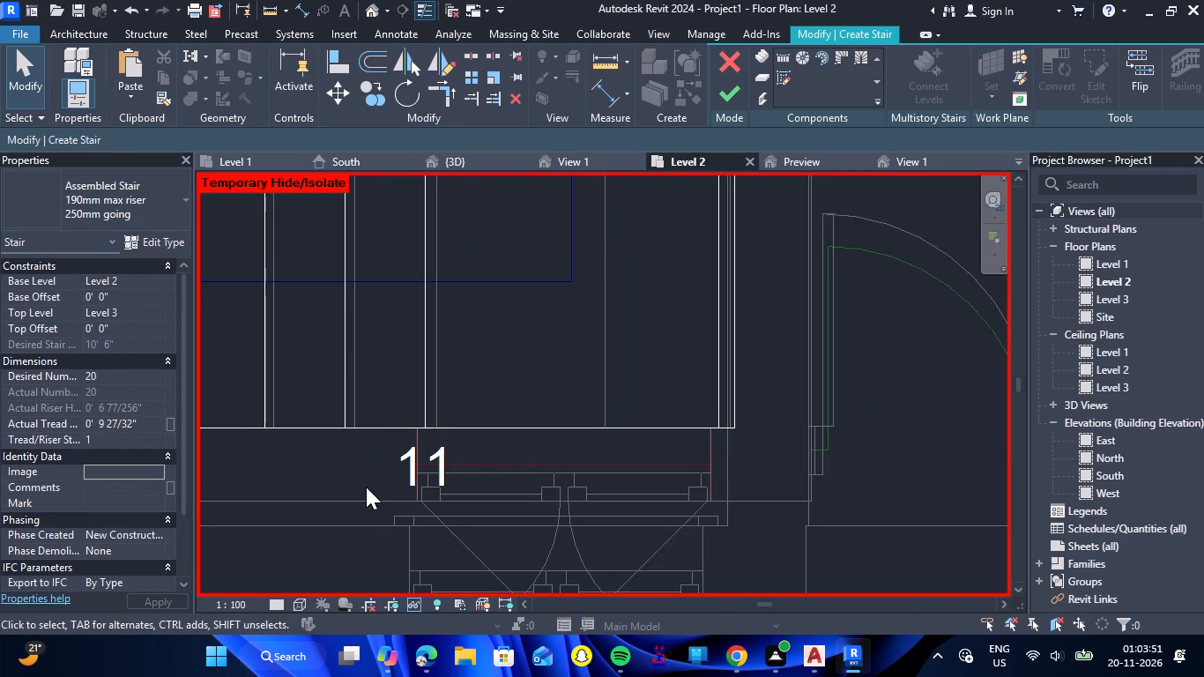
pyautogui.press('Escape')
pyautogui.scroll(-10, 366, 487)
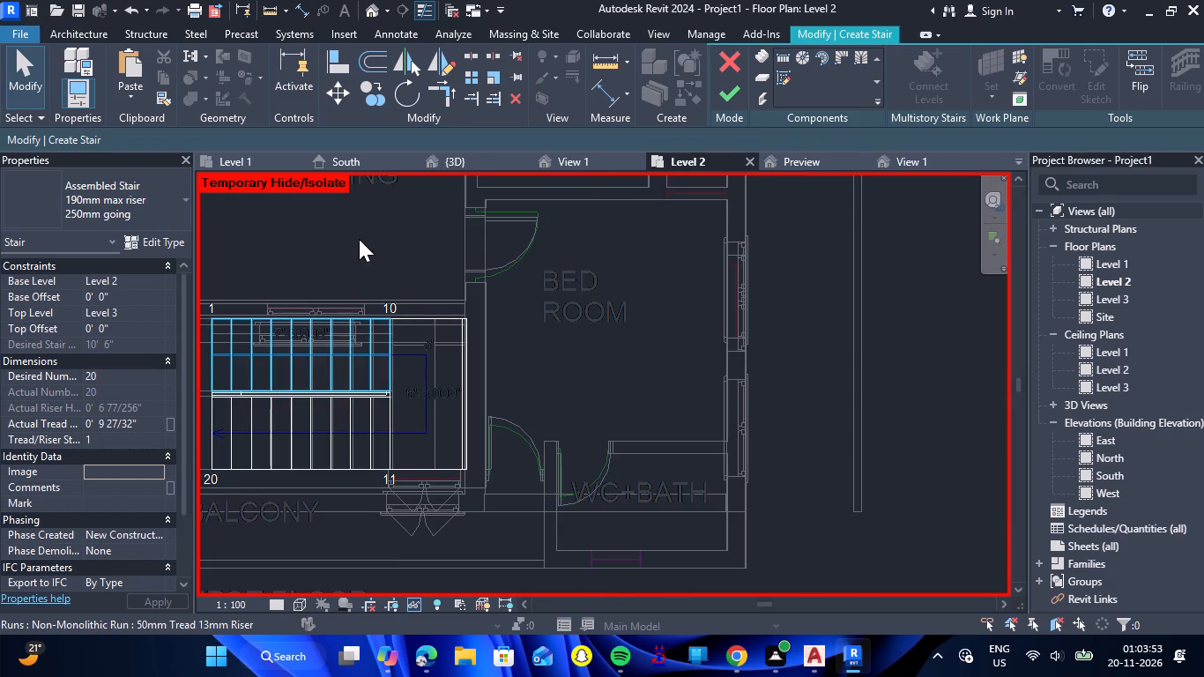
pyautogui.click(470, 159)
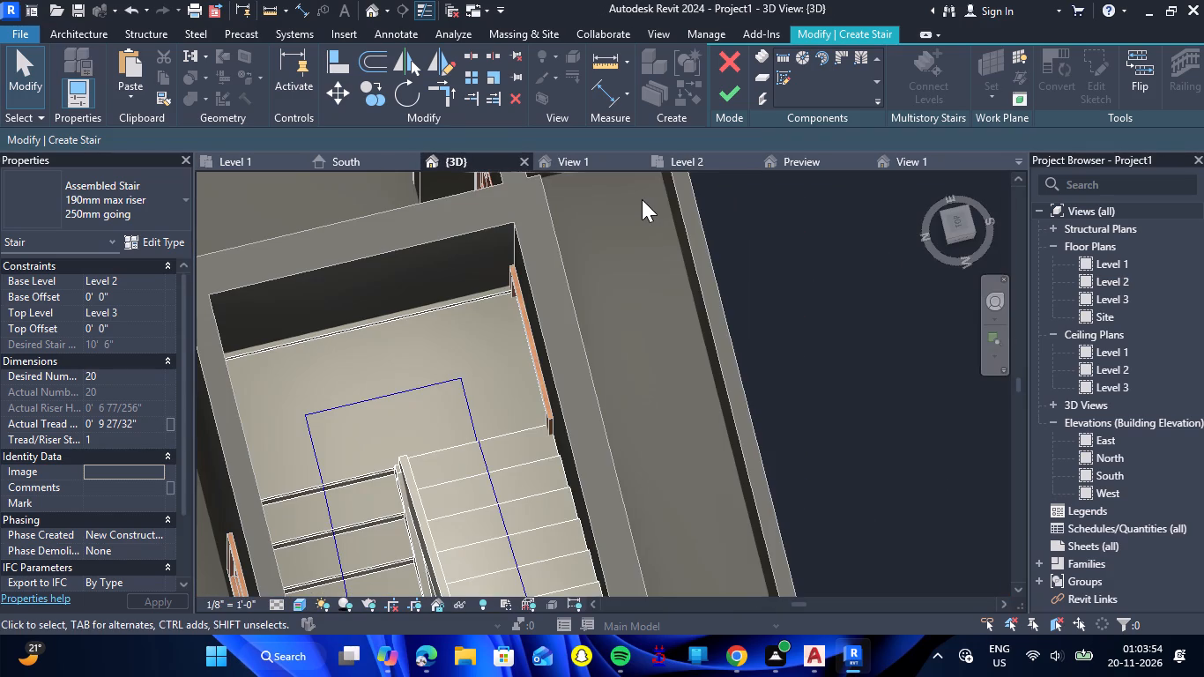
pyautogui.click(727, 101)
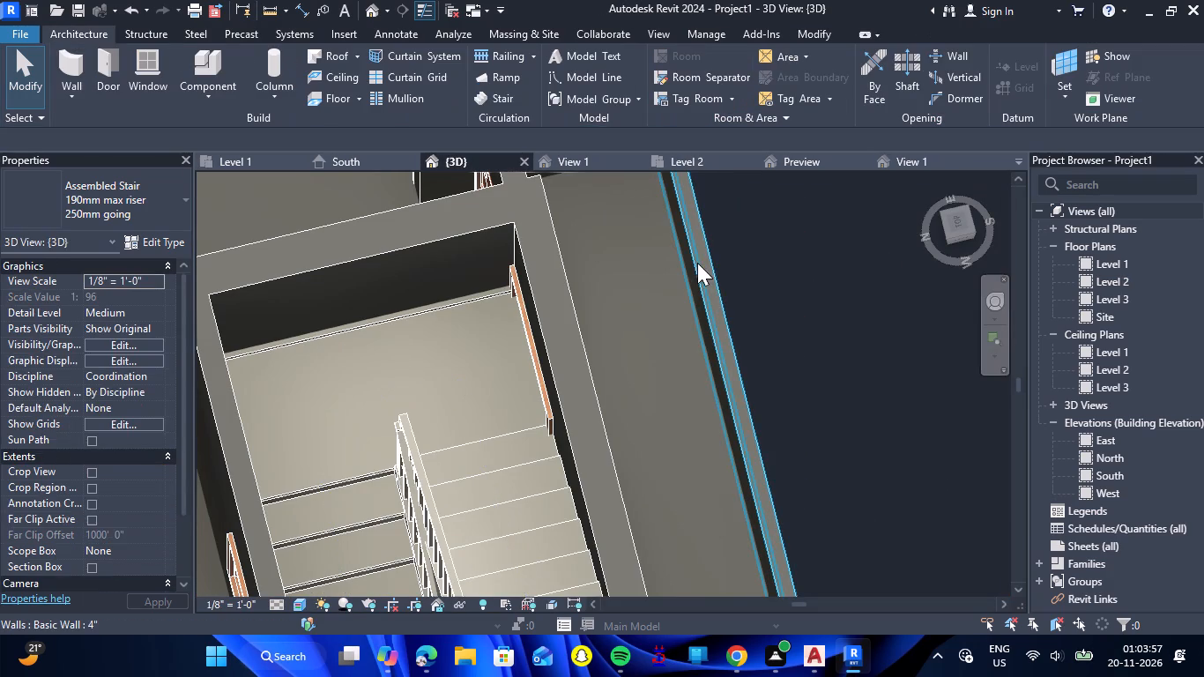
# Examine the stair in the 3D view, checking its first steps, inner railings and the fit against the stairwell walls.
pyautogui.scroll(-6, 725, 231)
pyautogui.scroll(4, 659, 547)
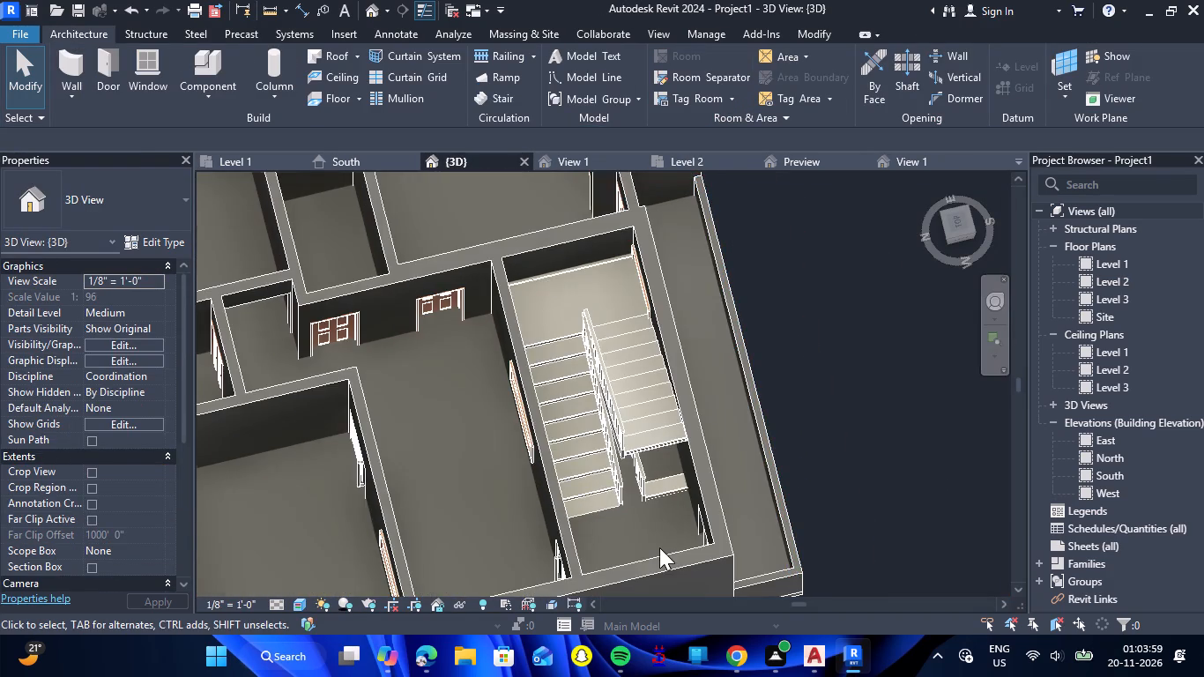
pyautogui.scroll(6, 659, 547)
pyautogui.scroll(2, 612, 424)
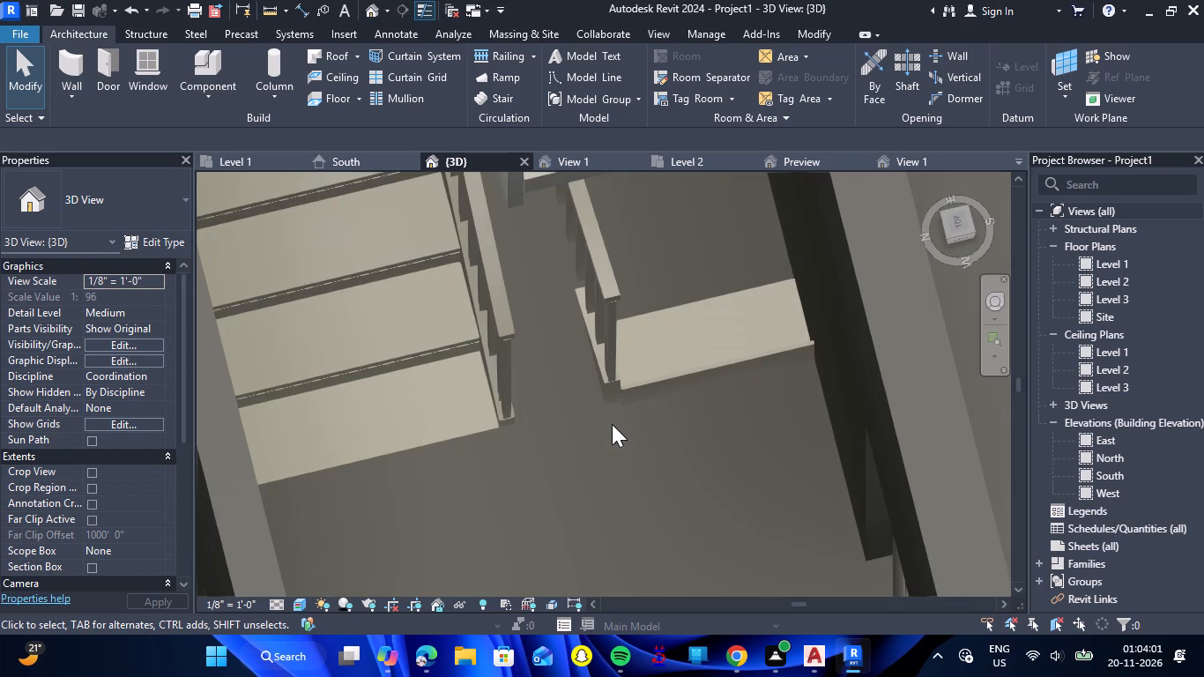
pyautogui.scroll(-3, 613, 423)
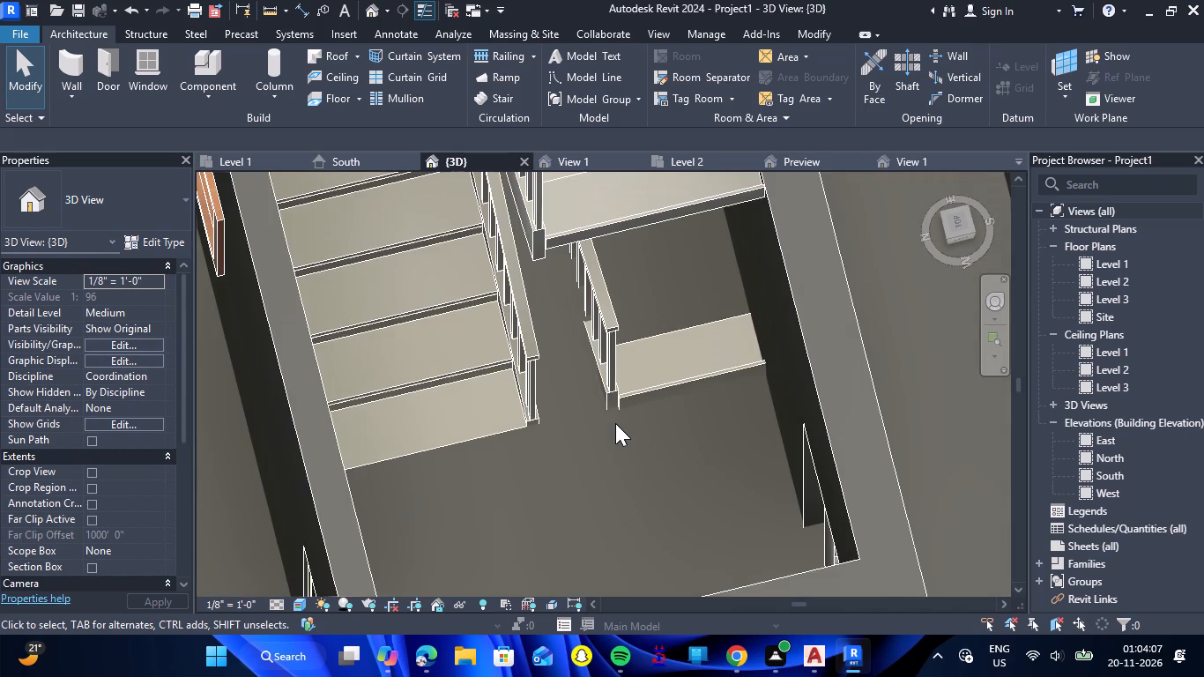
pyautogui.scroll(-5, 622, 408)
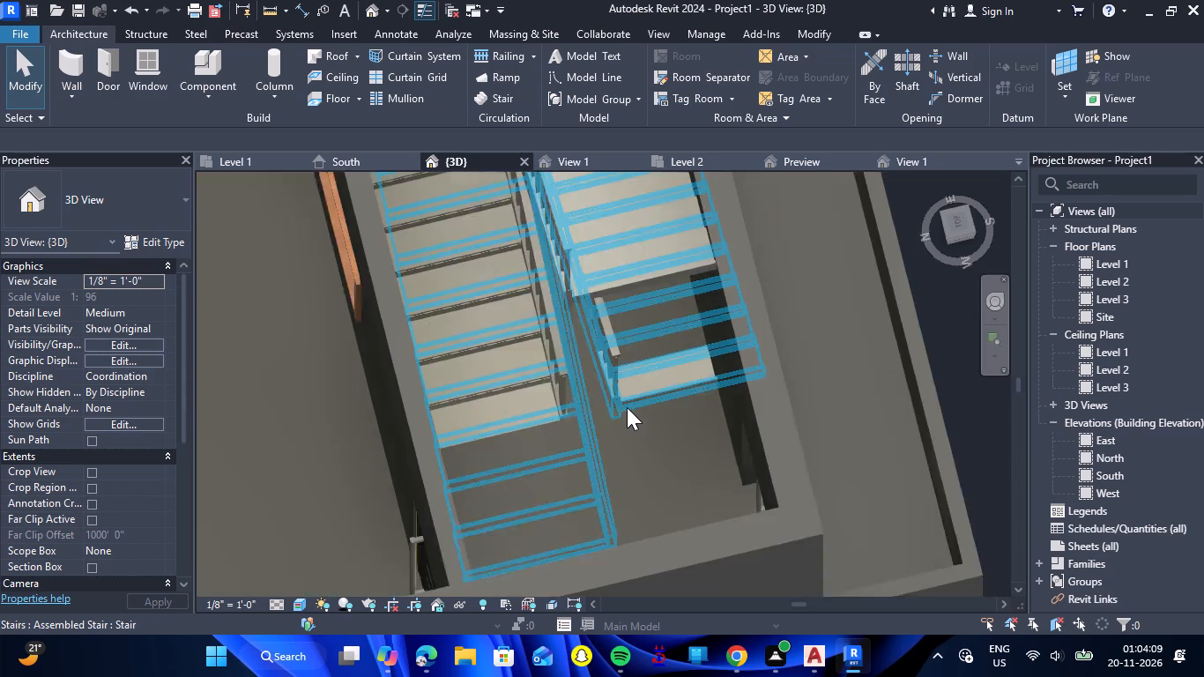
pyautogui.scroll(-4, 627, 407)
# Set the unconnected height of the 4" front balcony wall on Level 2 to 10' 6".
pyautogui.keyDown('shift'); pyautogui.moveTo(868, 436); pyautogui.dragTo(812, 383); pyautogui.keyUp('shift')
pyautogui.keyDown('shift'); pyautogui.moveTo(868, 436); pyautogui.dragTo(812, 383, button='right'); pyautogui.keyUp('shift')
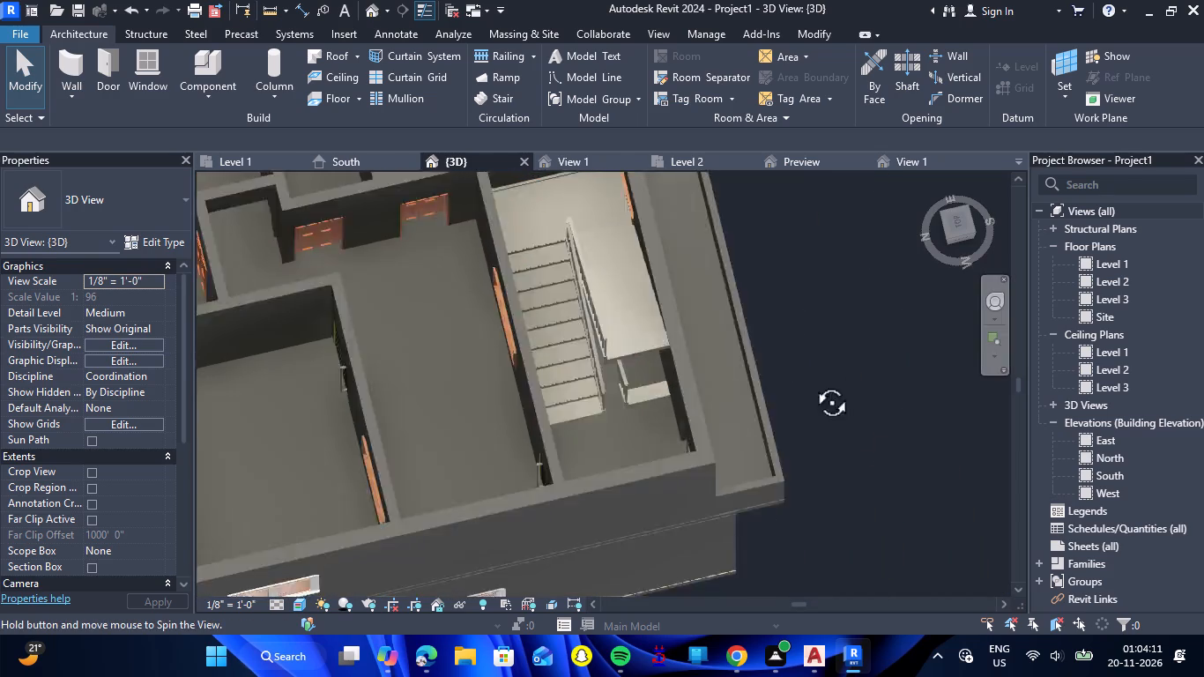
pyautogui.keyDown('shift'); pyautogui.moveTo(812, 383); pyautogui.dragTo(636, 259, button='right'); pyautogui.keyUp('shift')
pyautogui.keyDown('shift'); pyautogui.moveTo(812, 383); pyautogui.dragTo(636, 259); pyautogui.keyUp('shift')
pyautogui.scroll(-7, 636, 259)
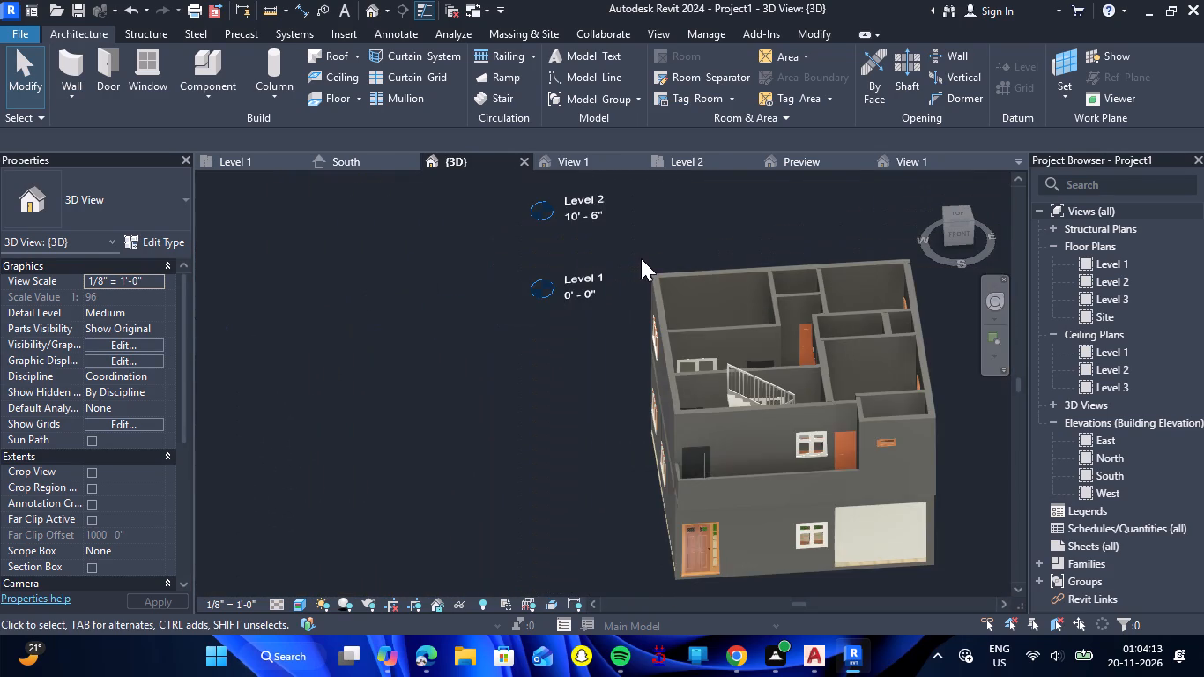
pyautogui.scroll(6, 835, 463)
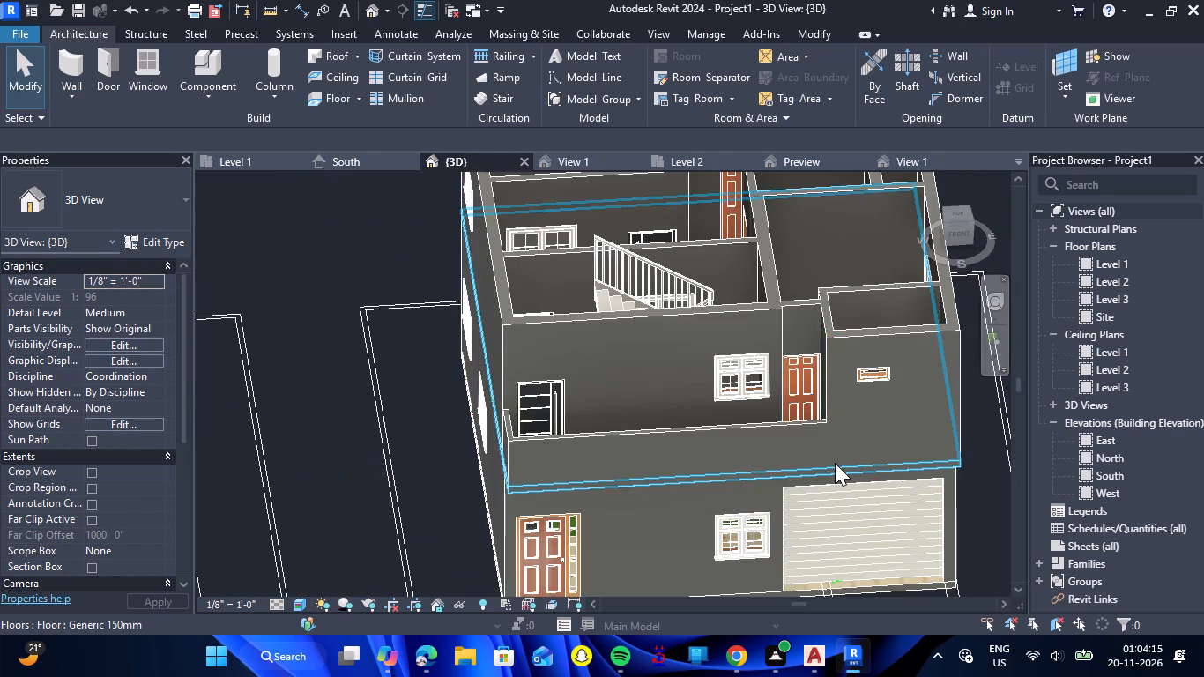
pyautogui.scroll(1, 803, 432)
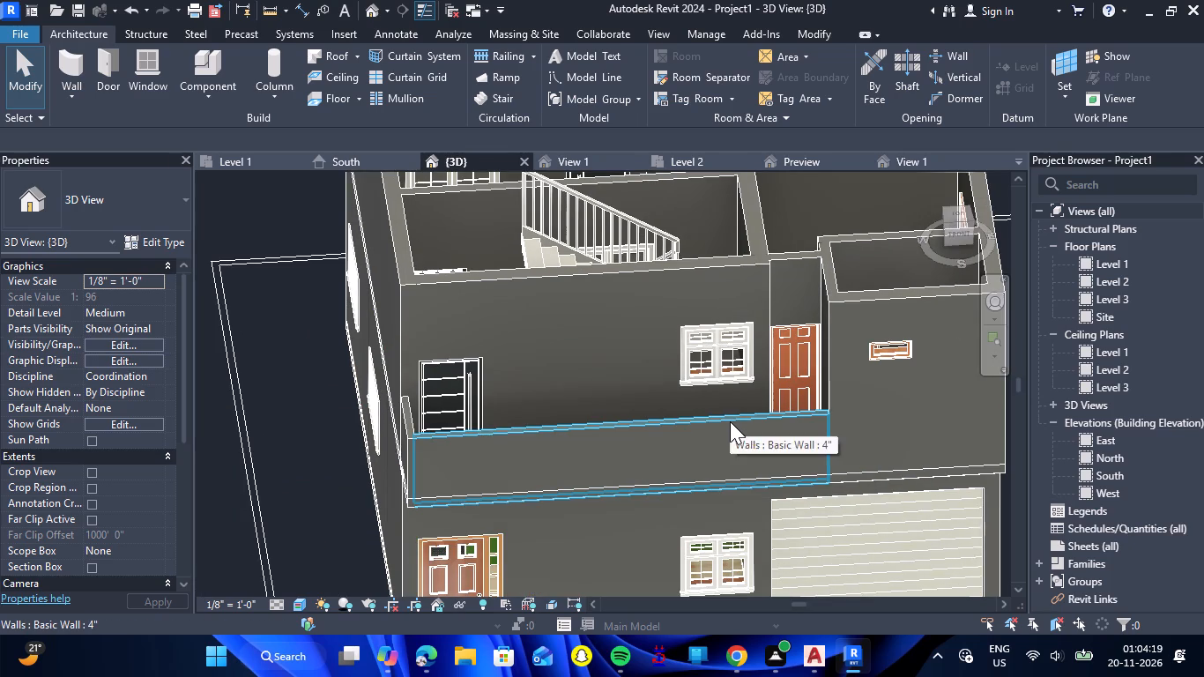
pyautogui.click(730, 421)
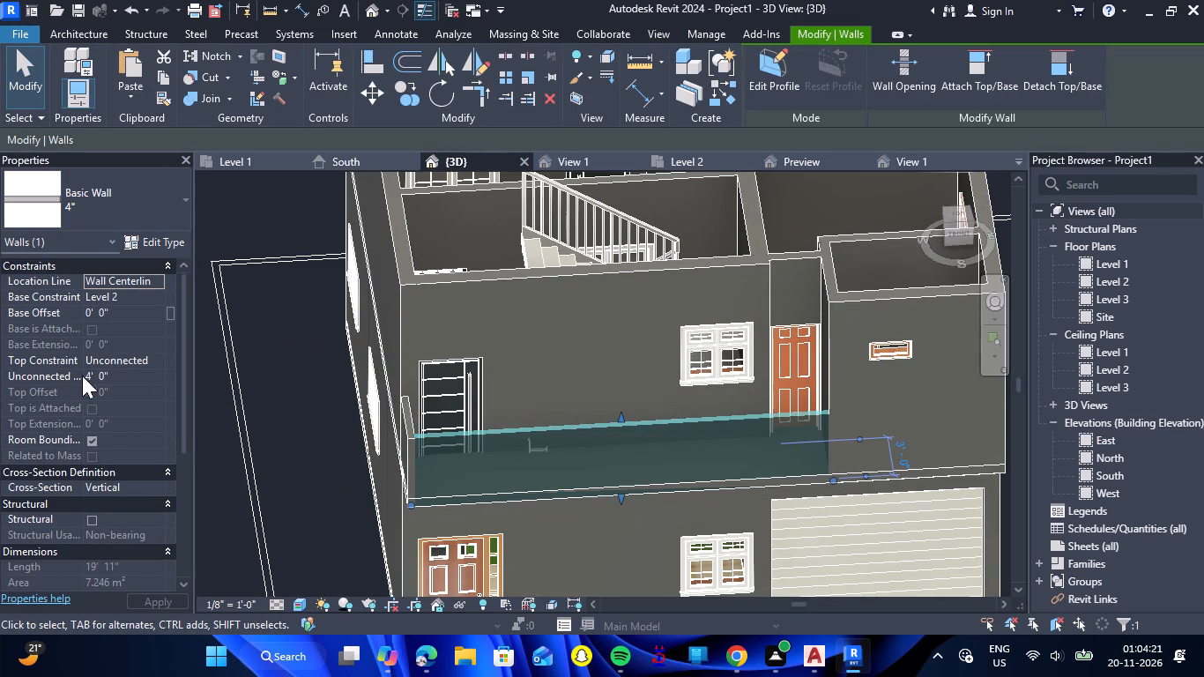
pyautogui.click(128, 380)
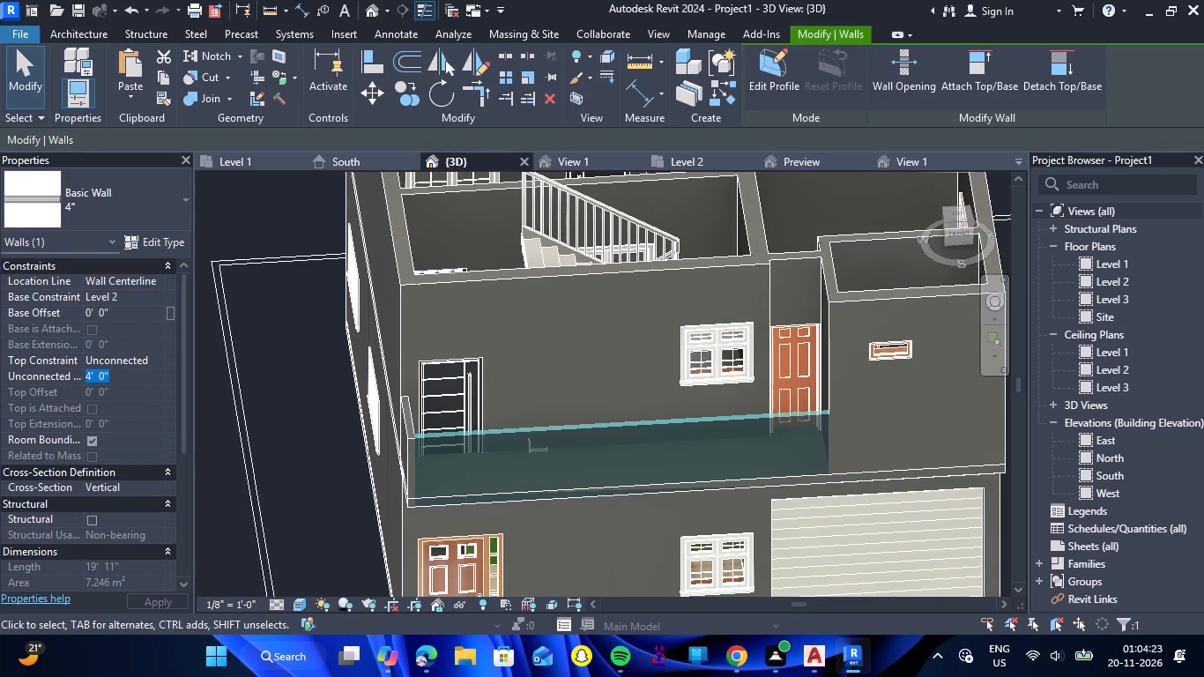
pyautogui.write('10')
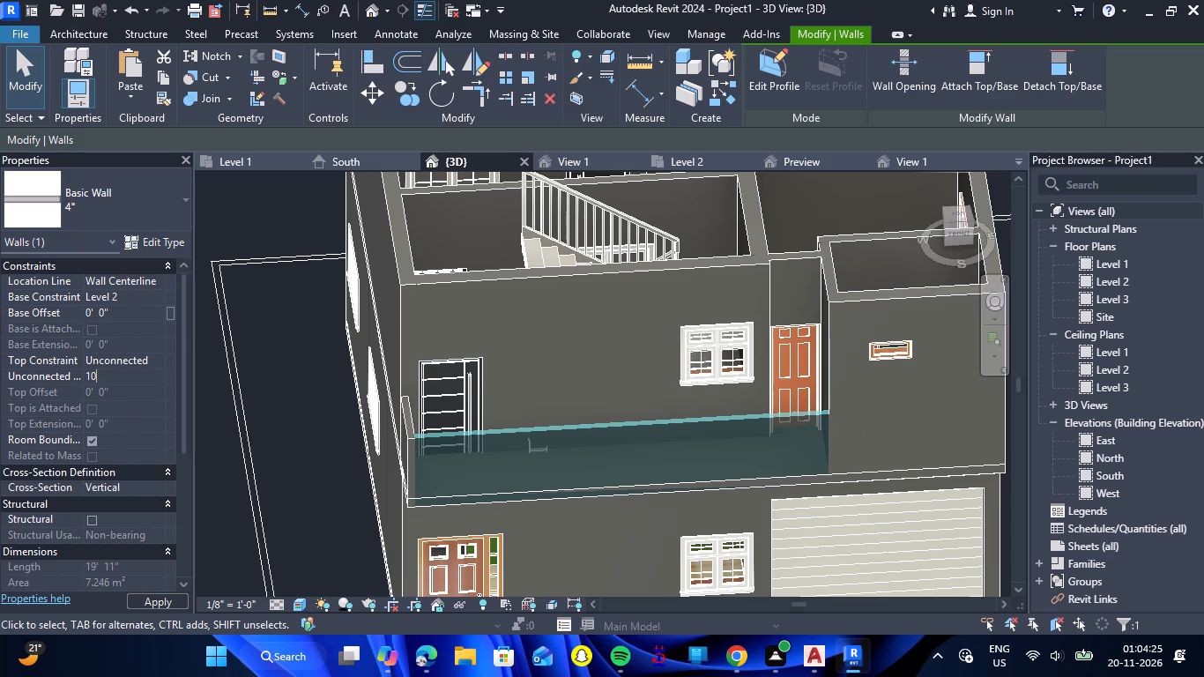
pyautogui.press("'")
pyautogui.write('6"')
pyautogui.press('Return')
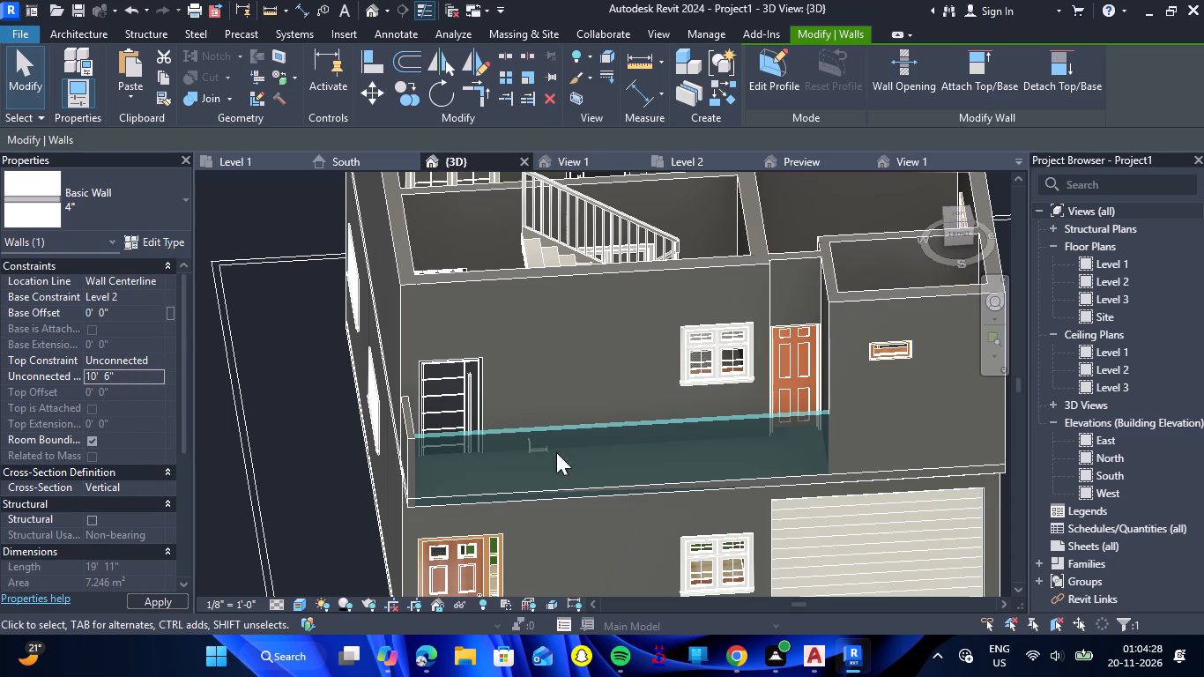
# Set the unconnected height of the short 4" side wall at the balcony's end to 10' 6".
pyautogui.scroll(4, 375, 461)
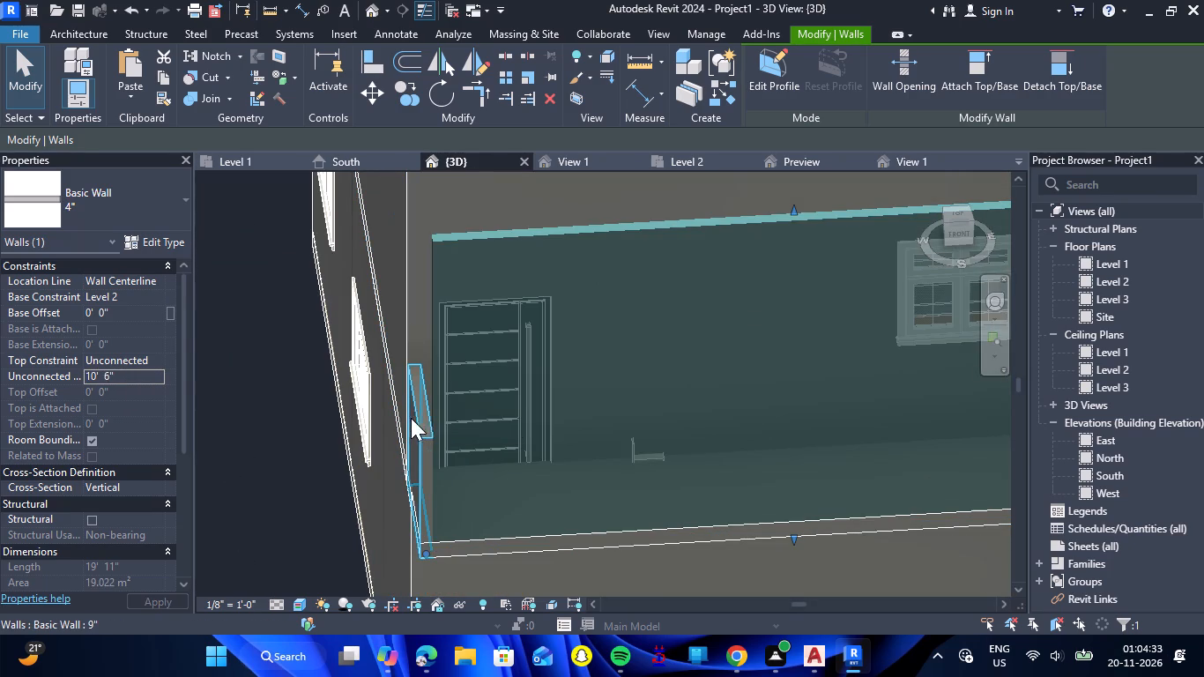
pyautogui.click(416, 417)
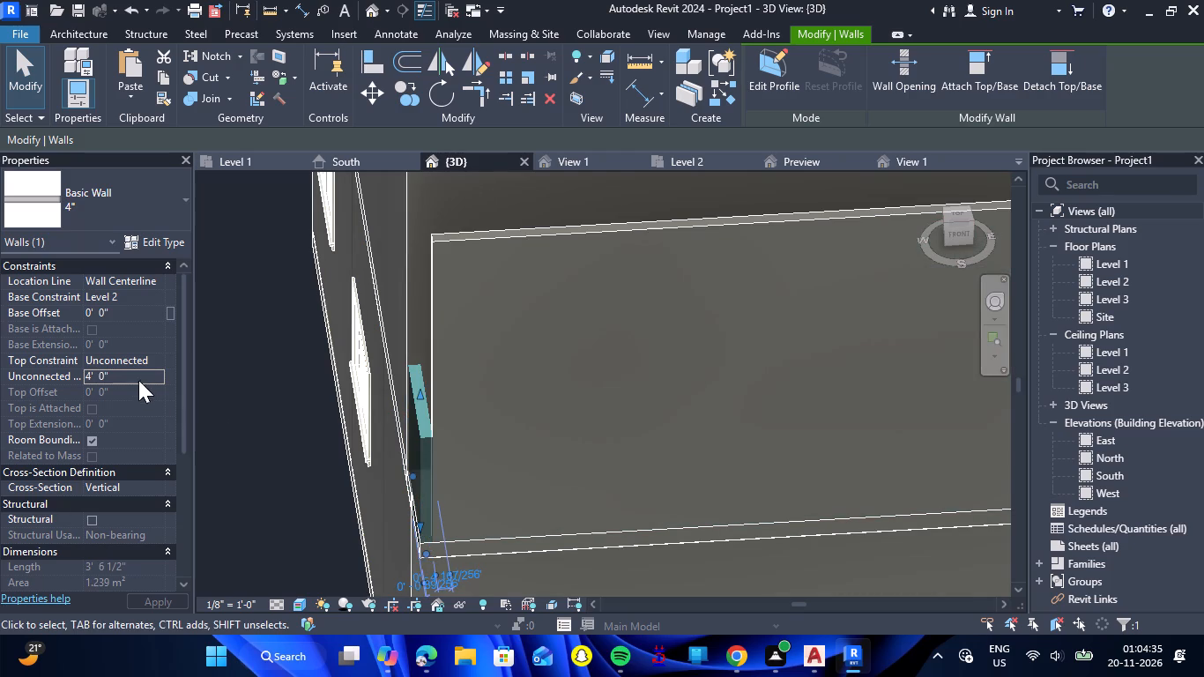
pyautogui.click(140, 380)
pyautogui.press('1')
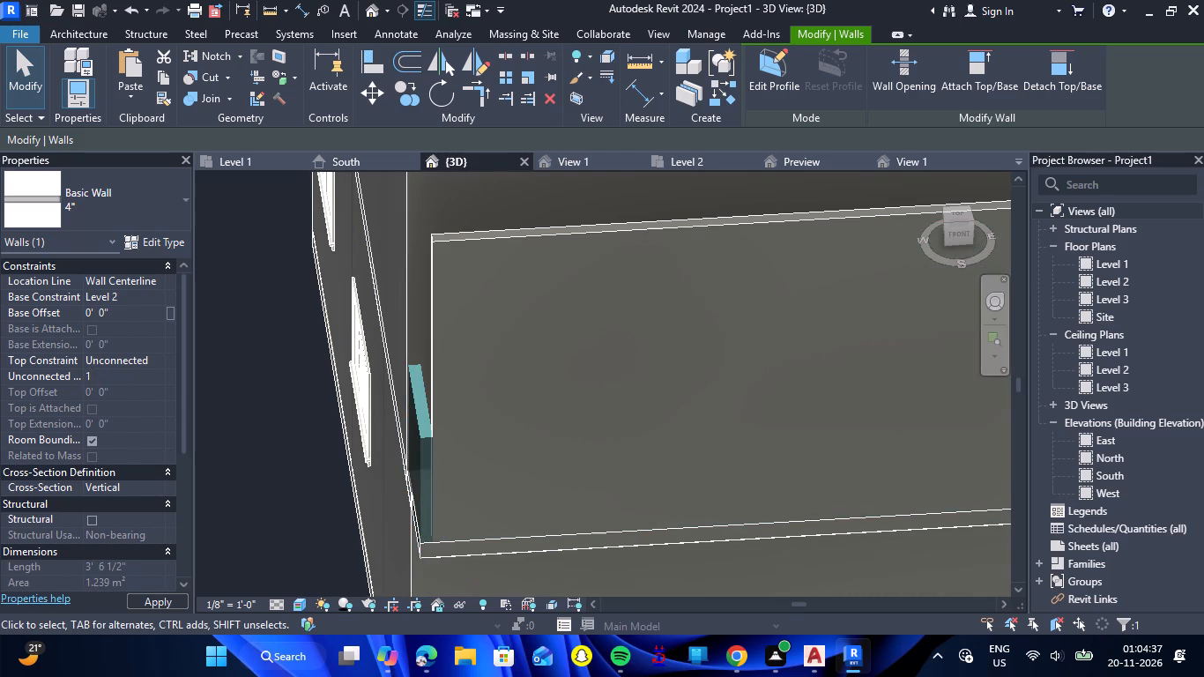
pyautogui.press('0')
pyautogui.write('\'6"')
pyautogui.press('Return')
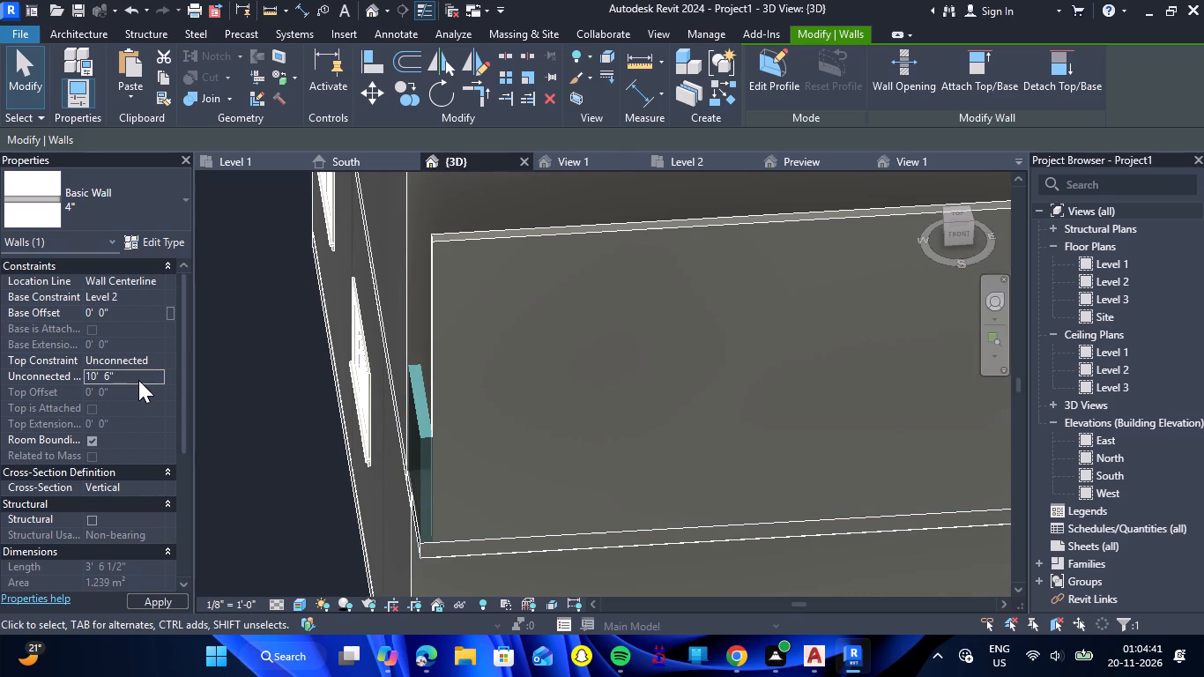
pyautogui.click(250, 478)
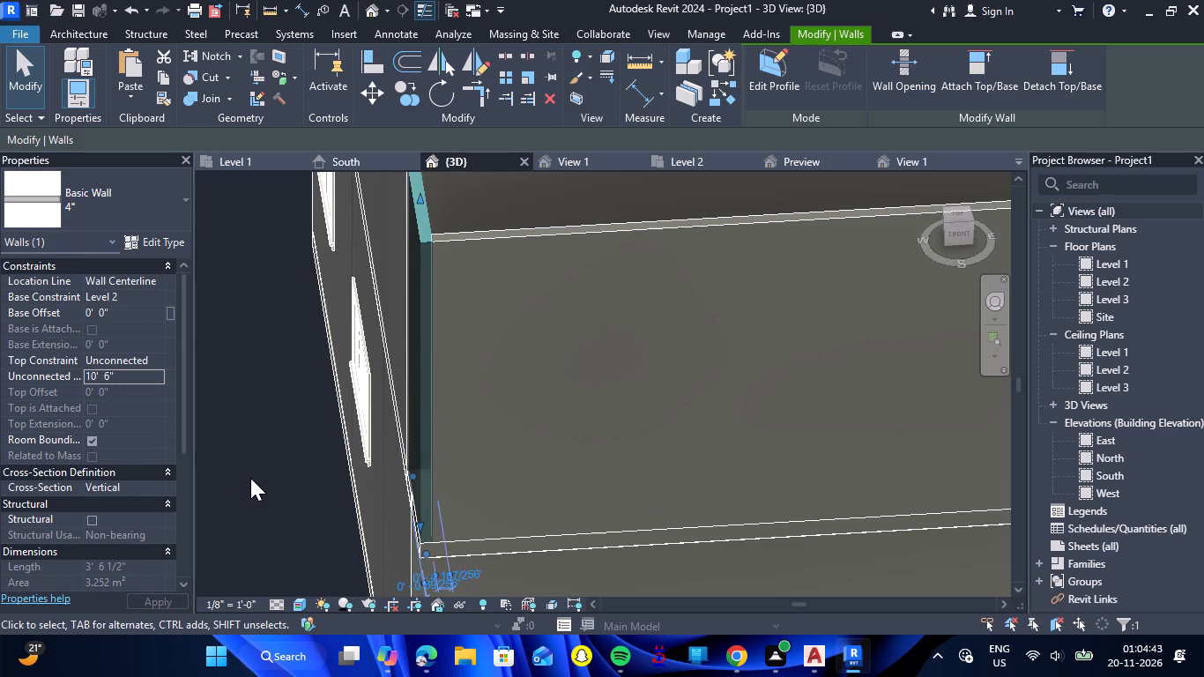
# Examine the balcony walls on the whole house, view the first floor from the top in 3D, and switch to the Level 2 plan.
pyautogui.scroll(-9, 318, 415)
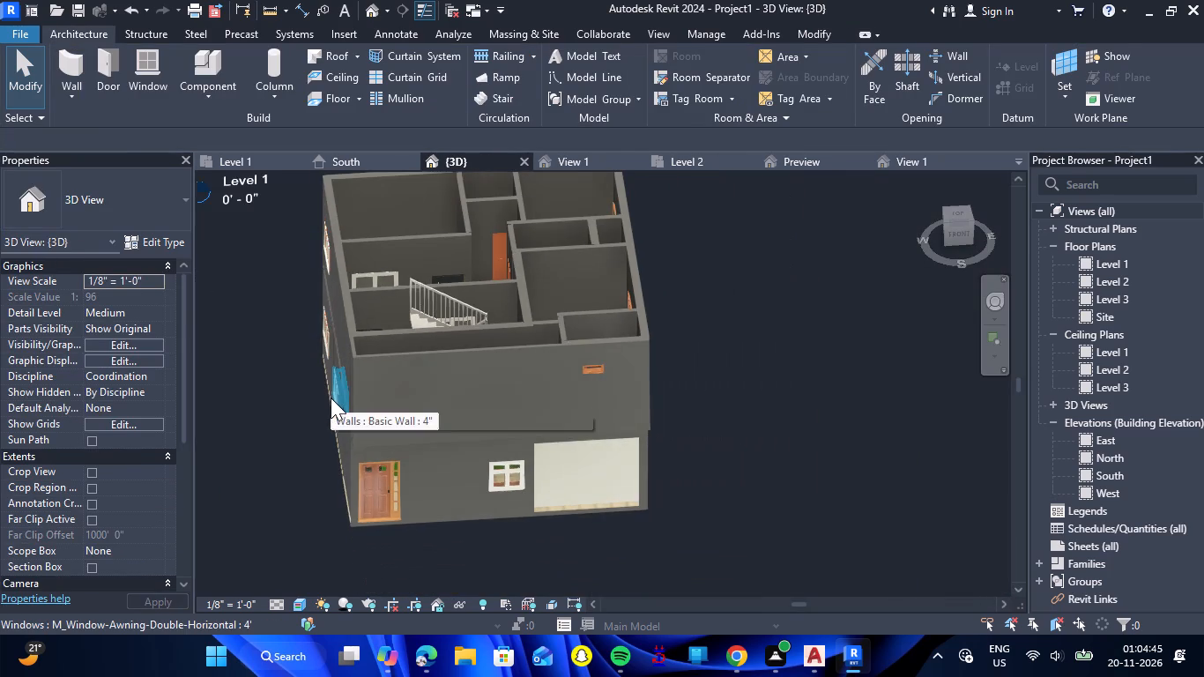
pyautogui.scroll(-3, 333, 398)
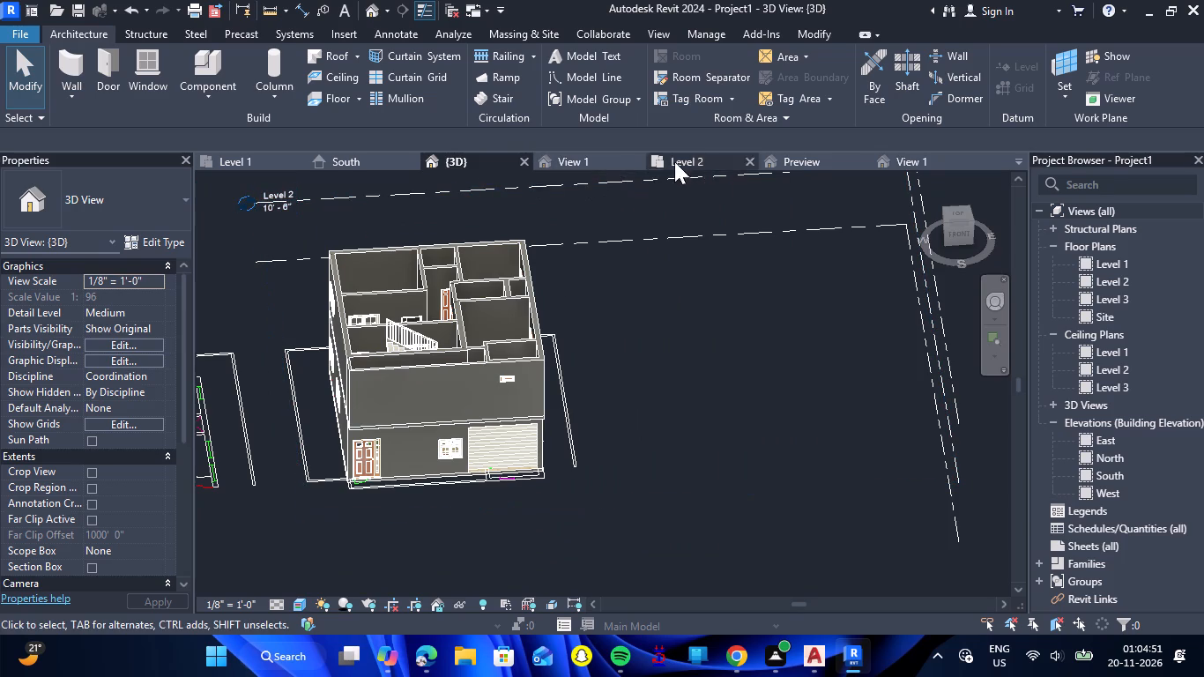
pyautogui.click(959, 212)
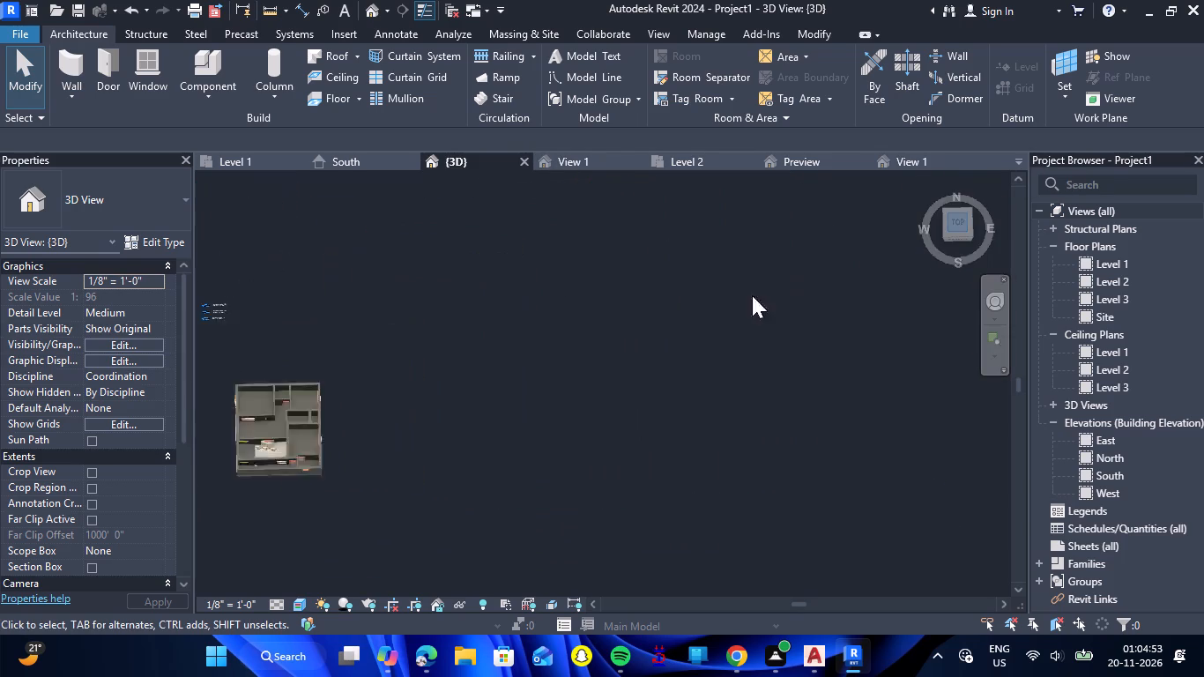
pyautogui.scroll(7, 595, 423)
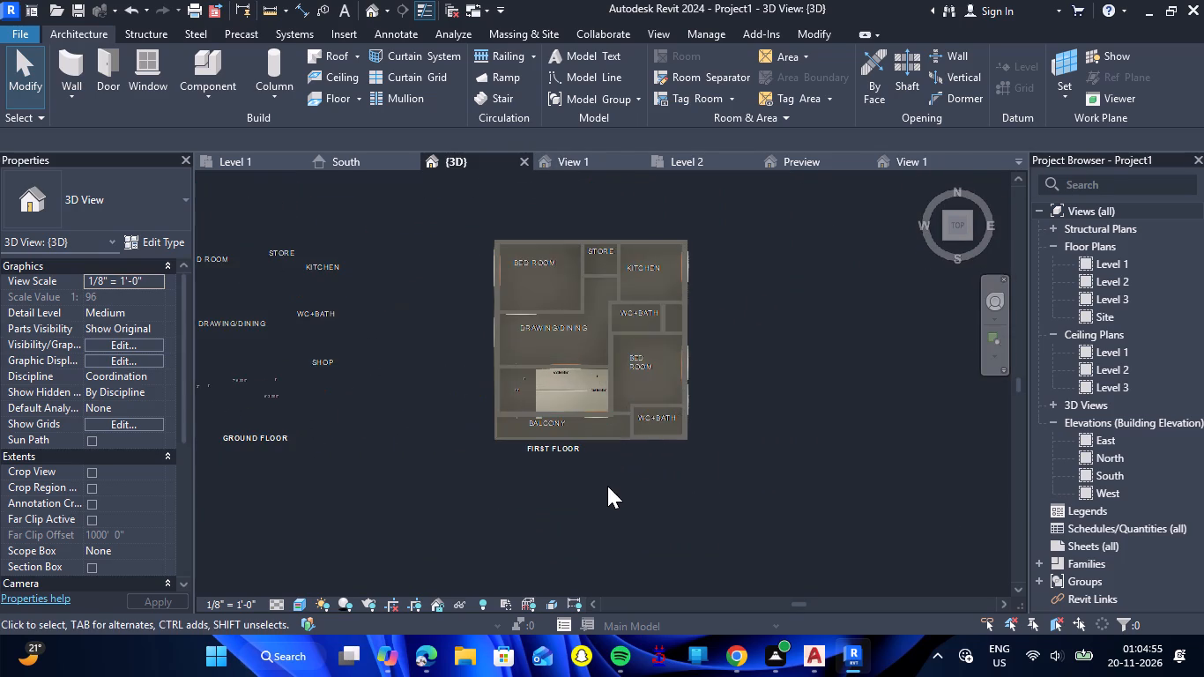
pyautogui.scroll(7, 611, 449)
pyautogui.click(662, 153)
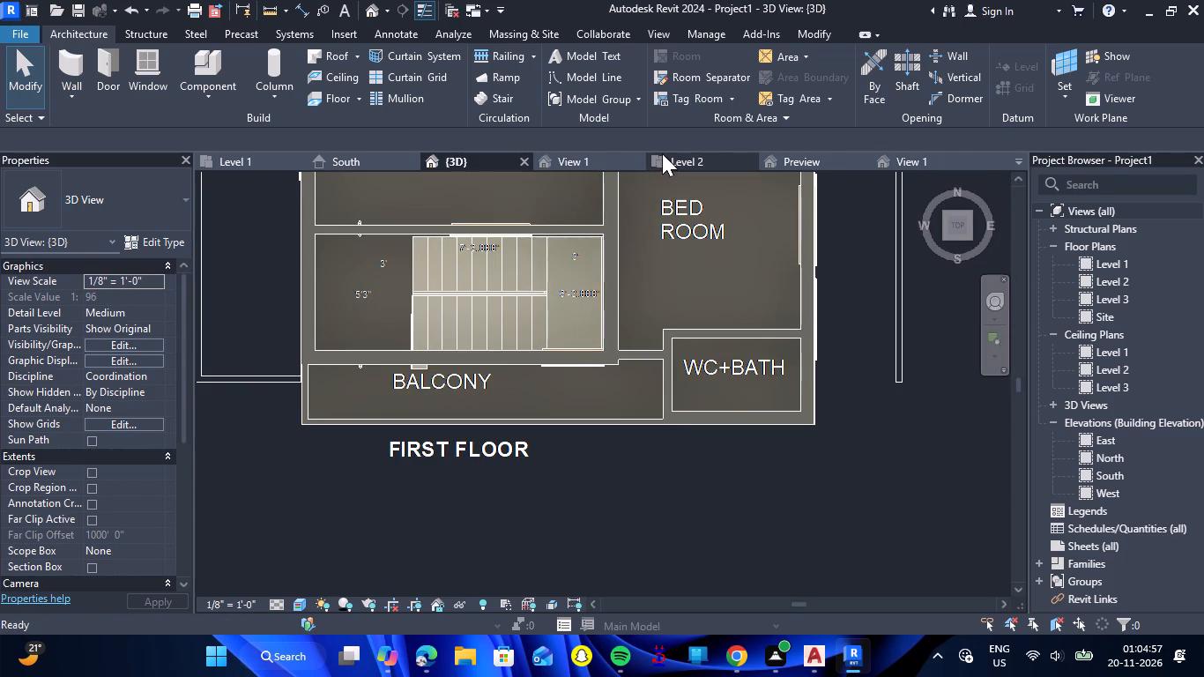
# Cut a wall opening about 19' 10" long along the 4" front balcony wall on Level 2, unjoining the conflicting elements.
pyautogui.scroll(-3, 549, 368)
pyautogui.scroll(3, 206, 497)
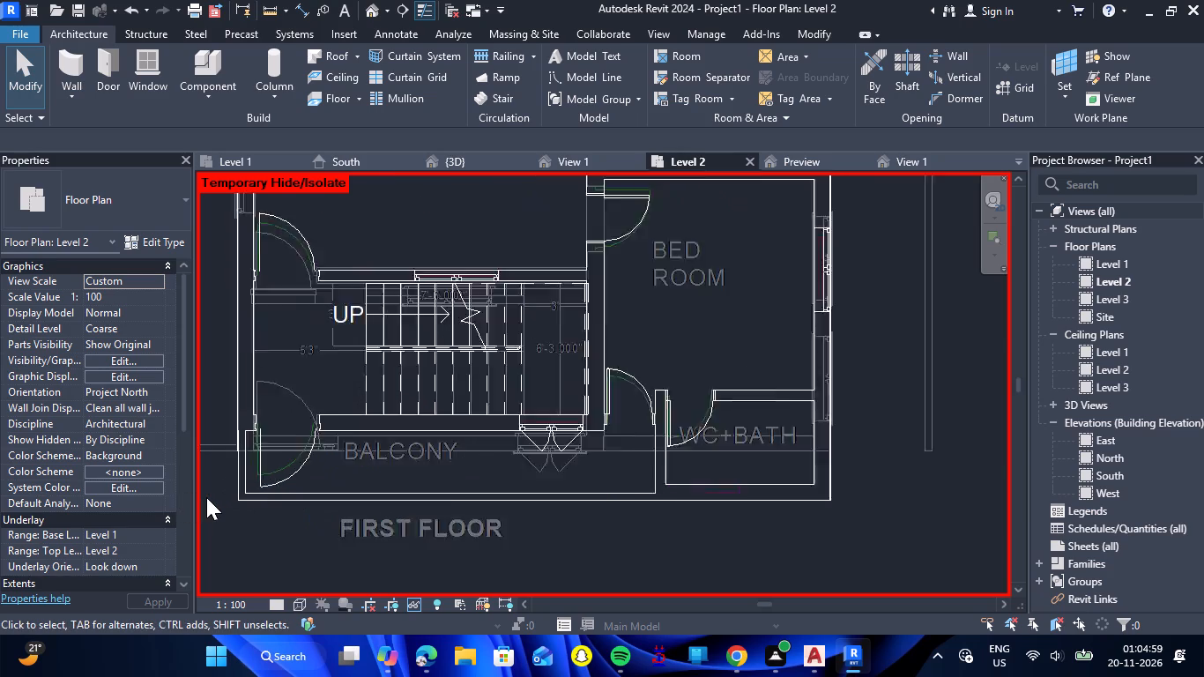
pyautogui.scroll(3, 206, 497)
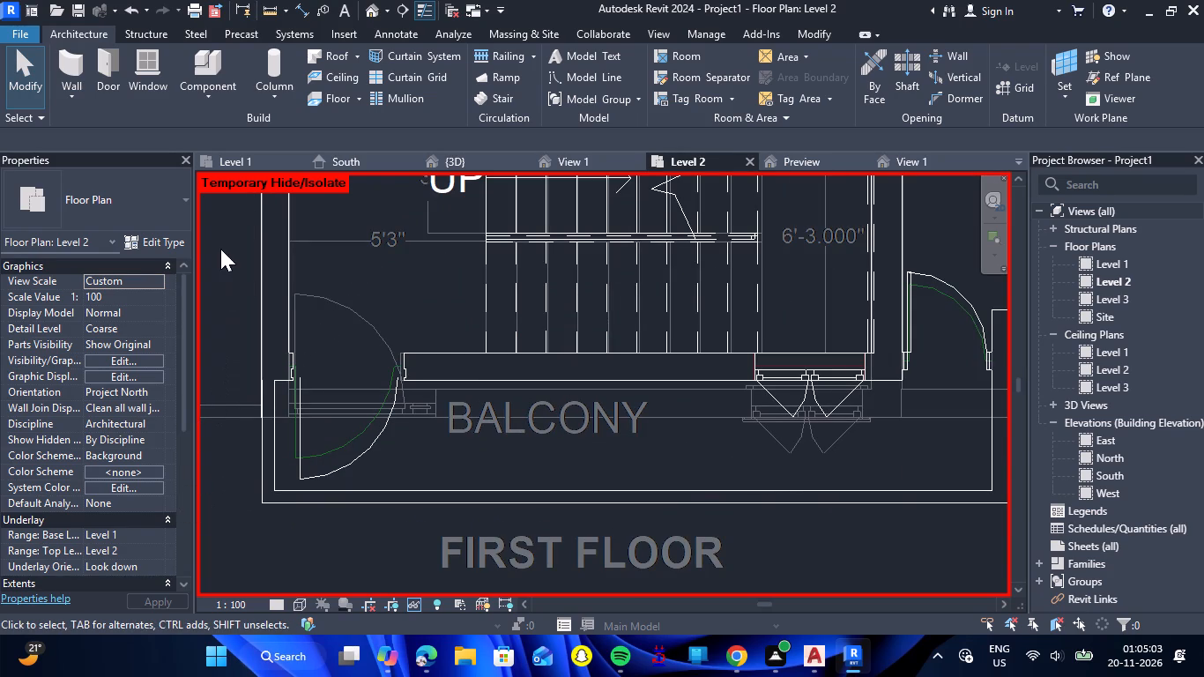
pyautogui.click(514, 499)
pyautogui.click(910, 90)
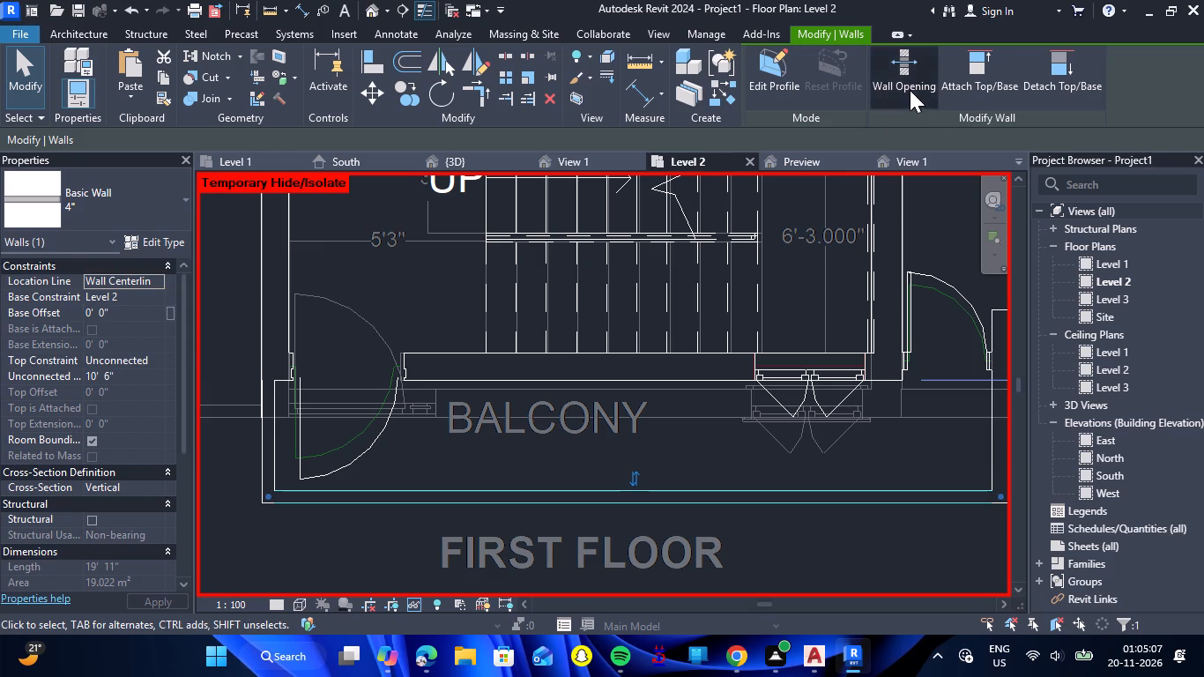
pyautogui.scroll(-2, 787, 344)
pyautogui.scroll(5, 949, 458)
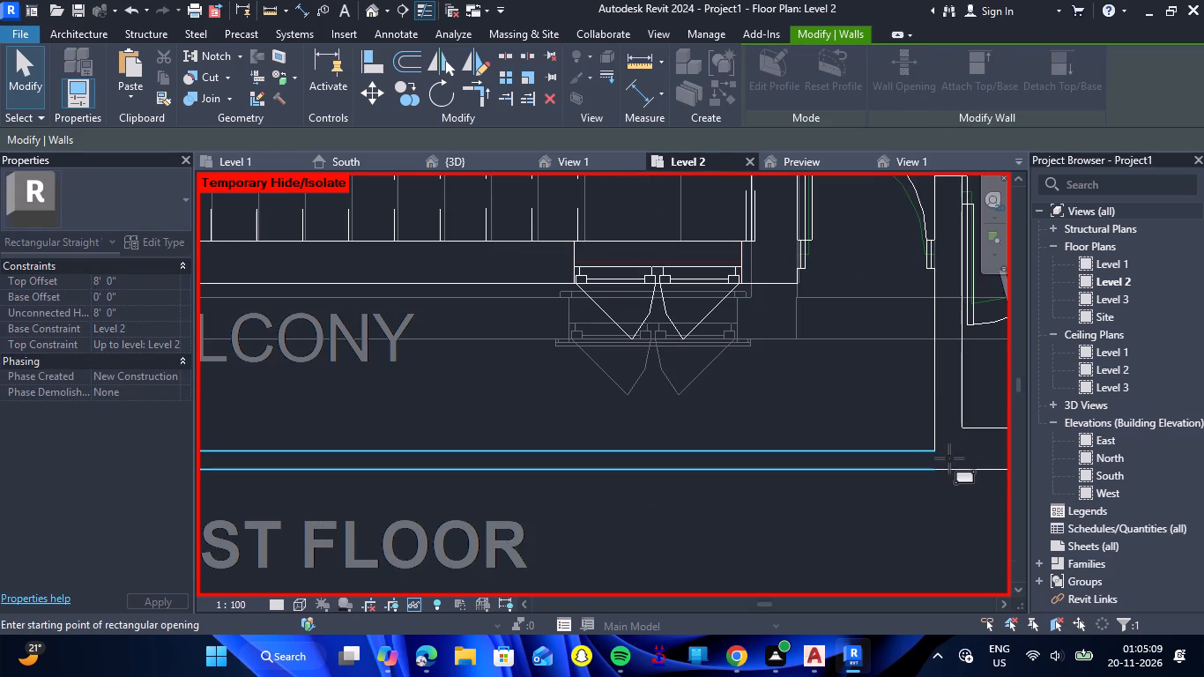
pyautogui.click(936, 458)
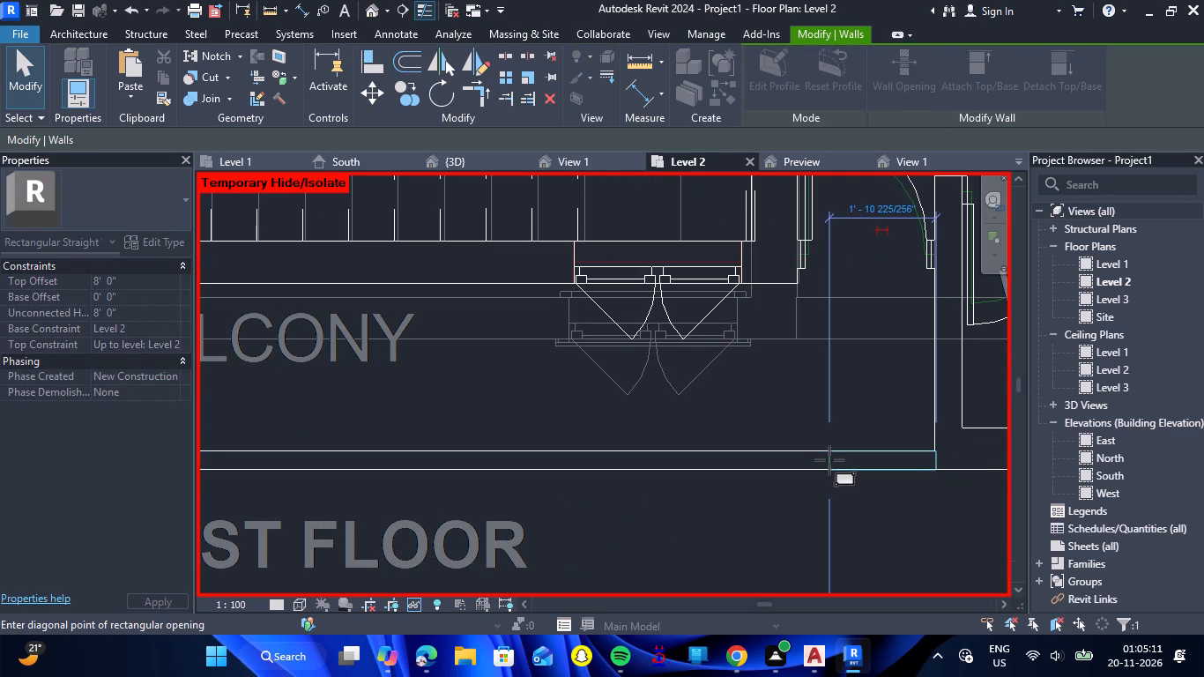
pyautogui.scroll(-4, 829, 460)
pyautogui.scroll(7, 256, 451)
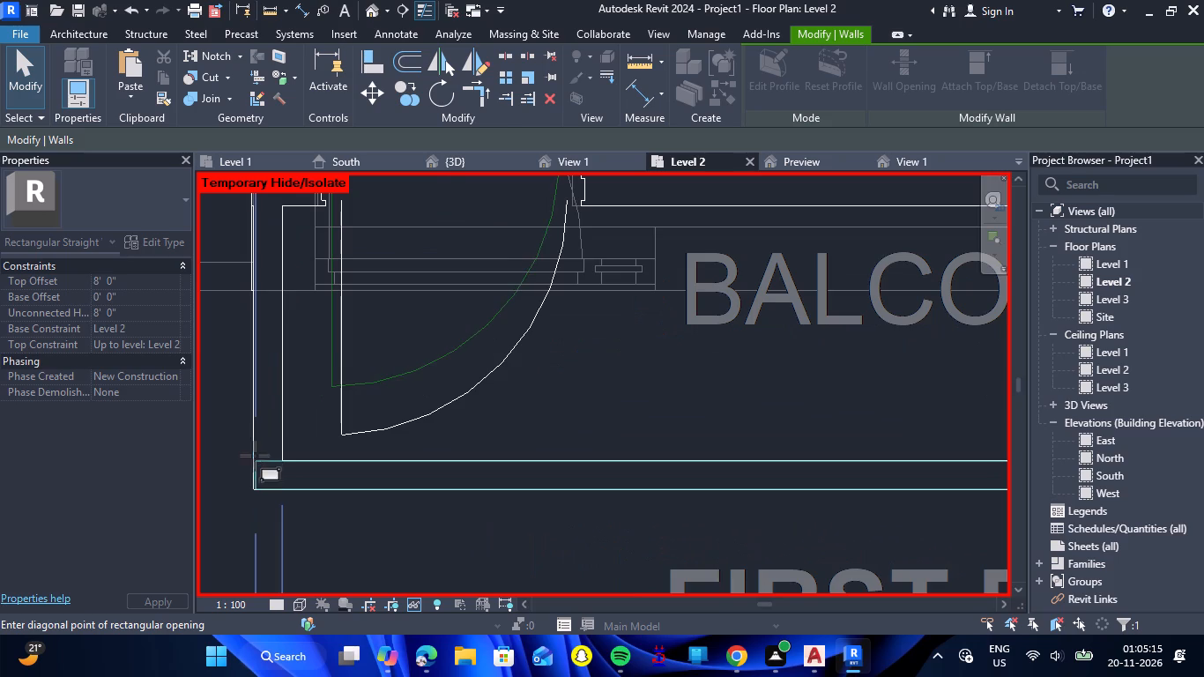
pyautogui.scroll(2, 262, 471)
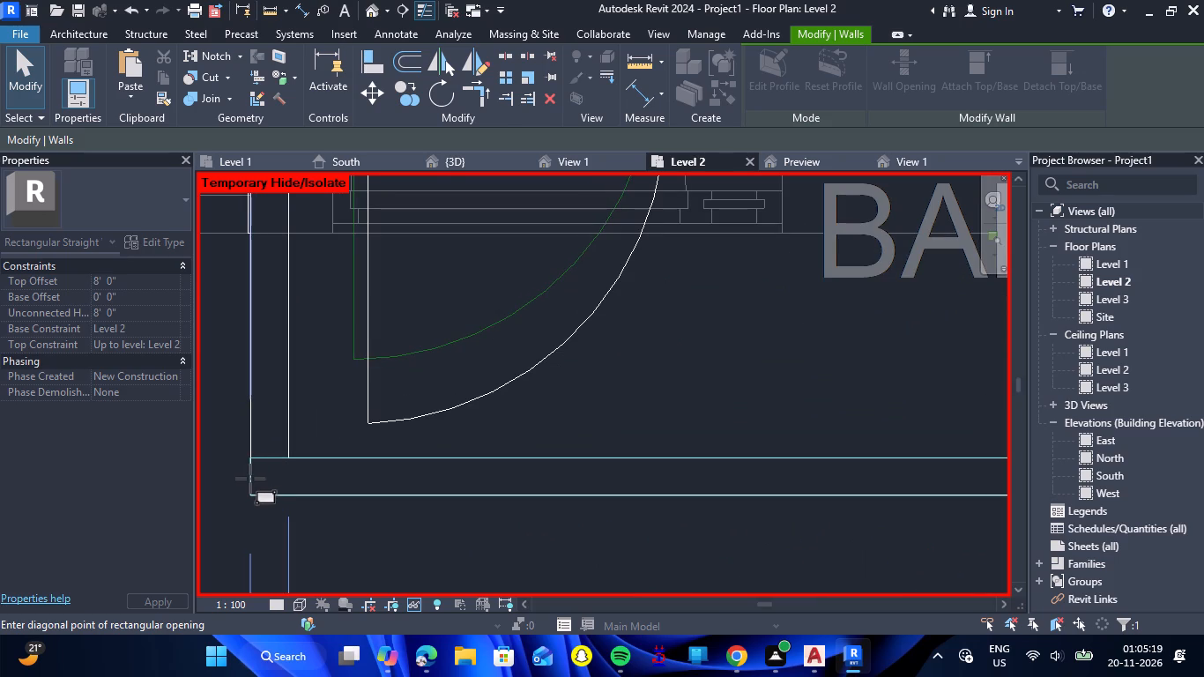
pyautogui.click(250, 479)
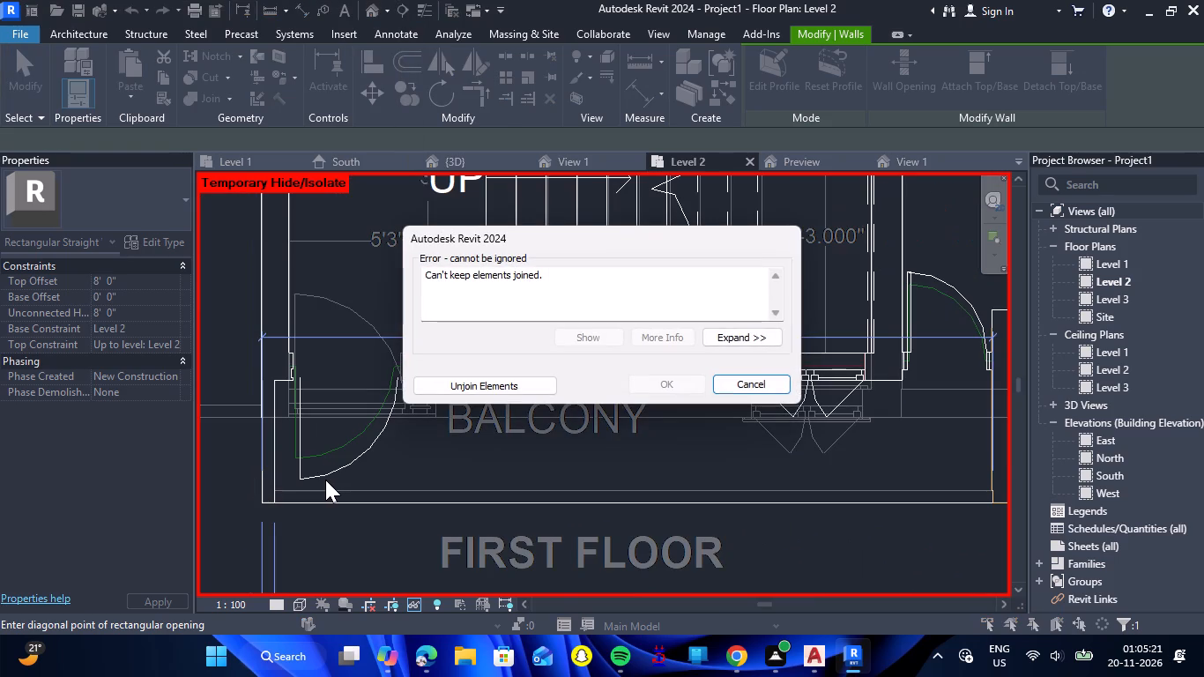
pyautogui.click(520, 385)
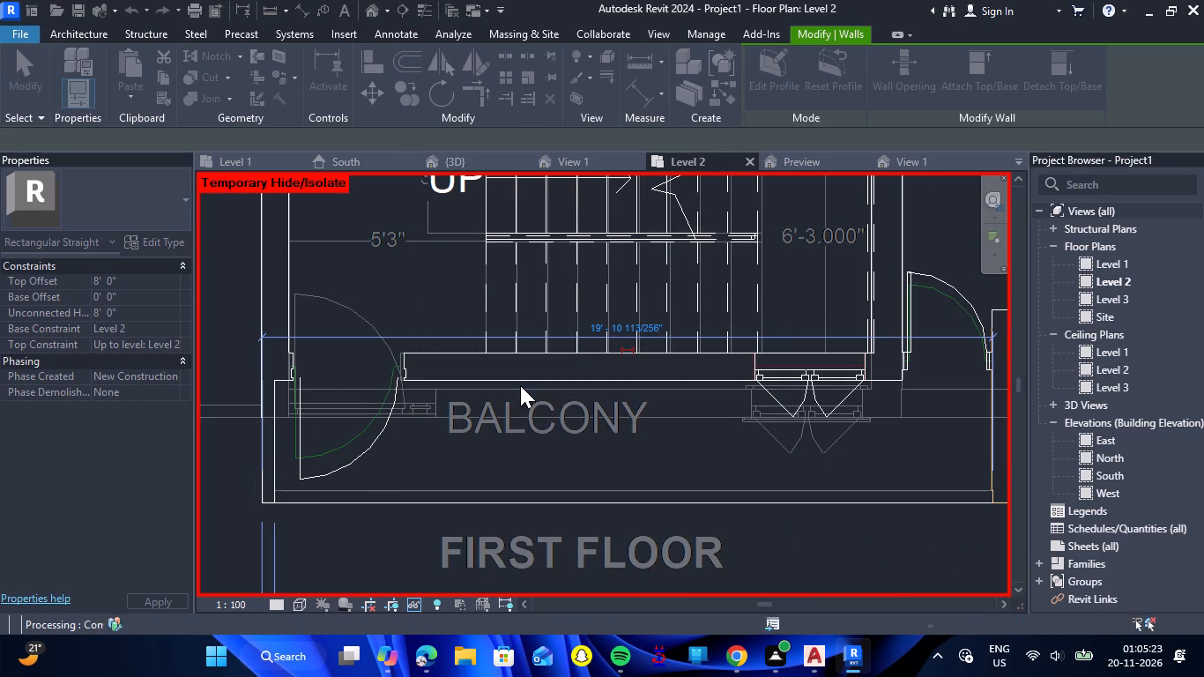
pyautogui.scroll(5, 259, 504)
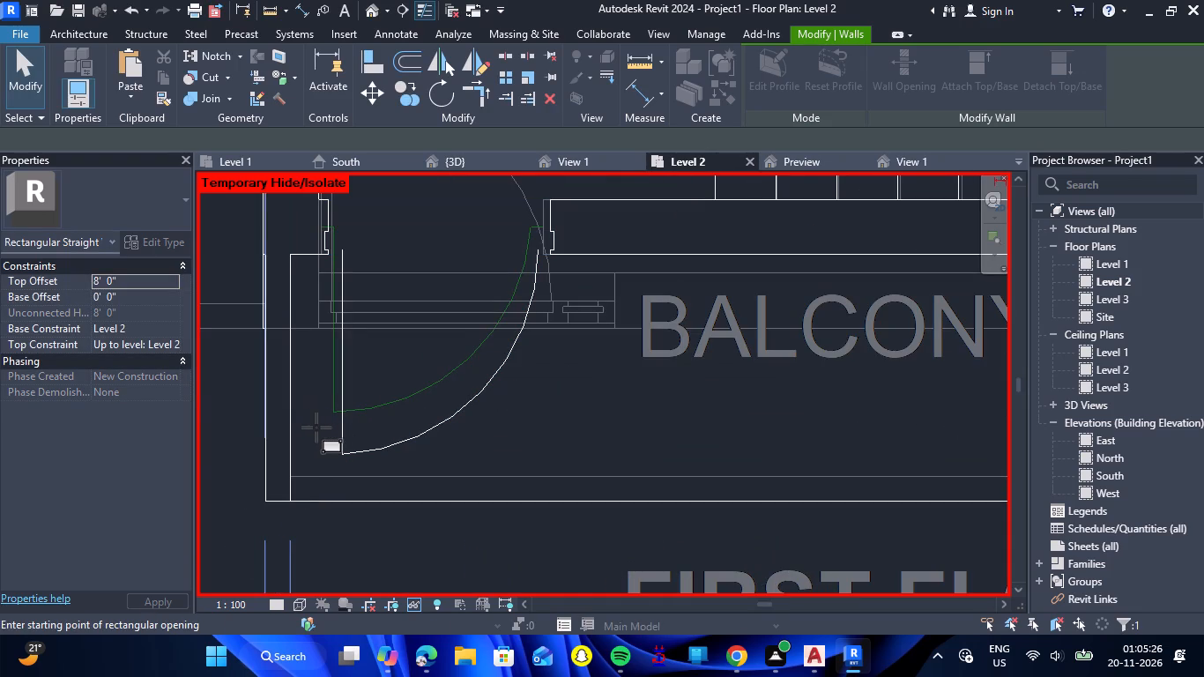
pyautogui.press('Escape')
pyautogui.press('Escape')
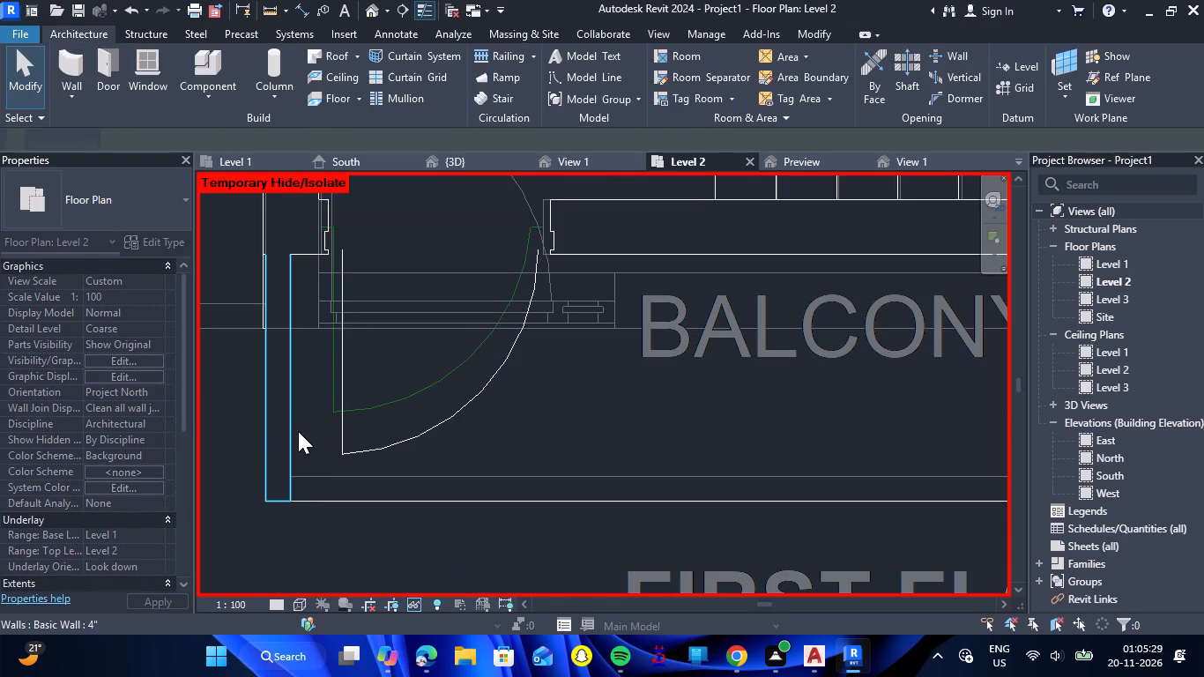
# Cut a wall opening about 3' 3" long through the short 4" side wall at the balcony's end.
pyautogui.click(294, 431)
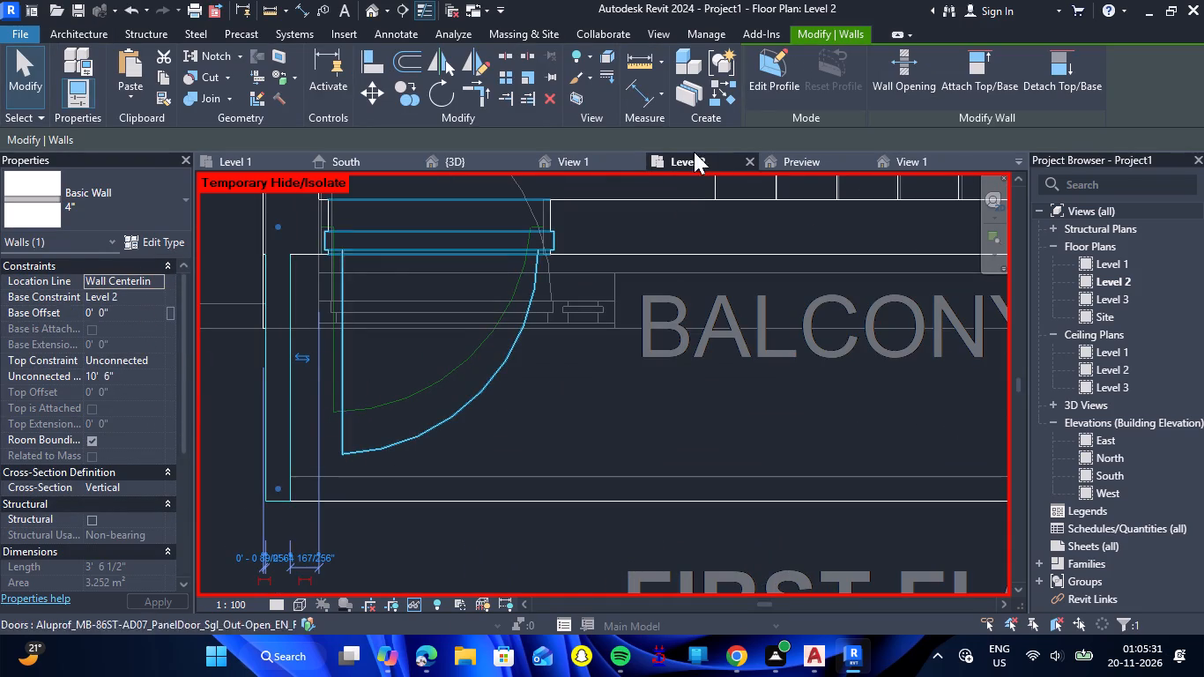
pyautogui.click(889, 80)
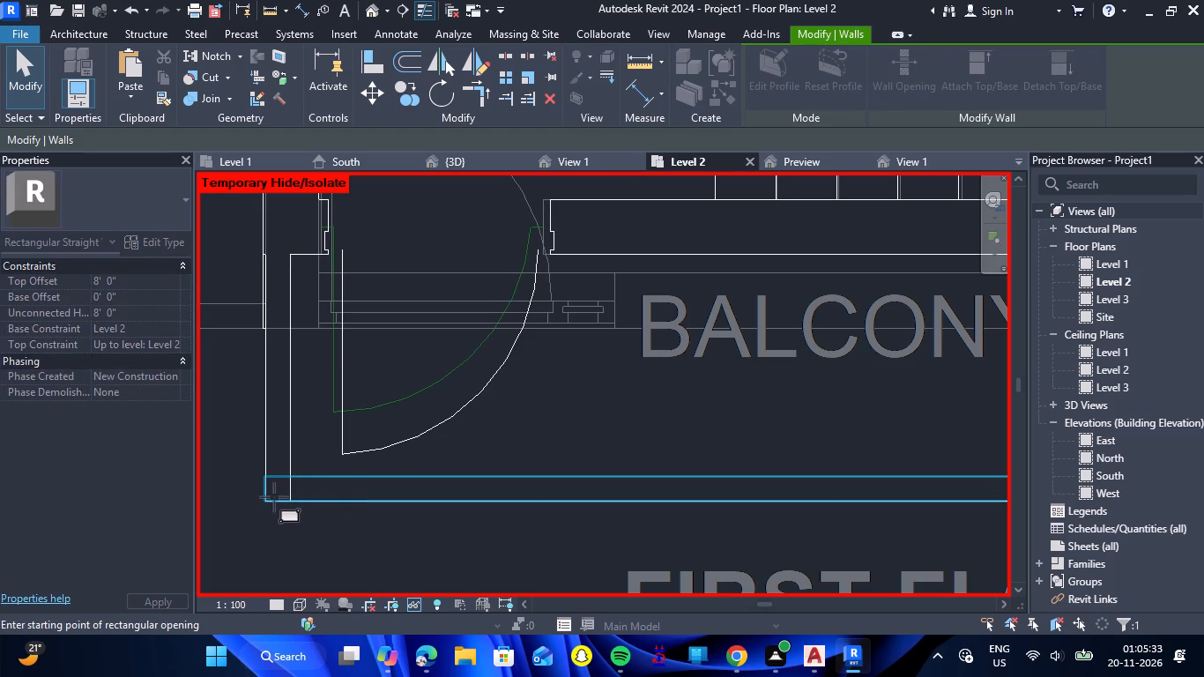
pyautogui.click(275, 501)
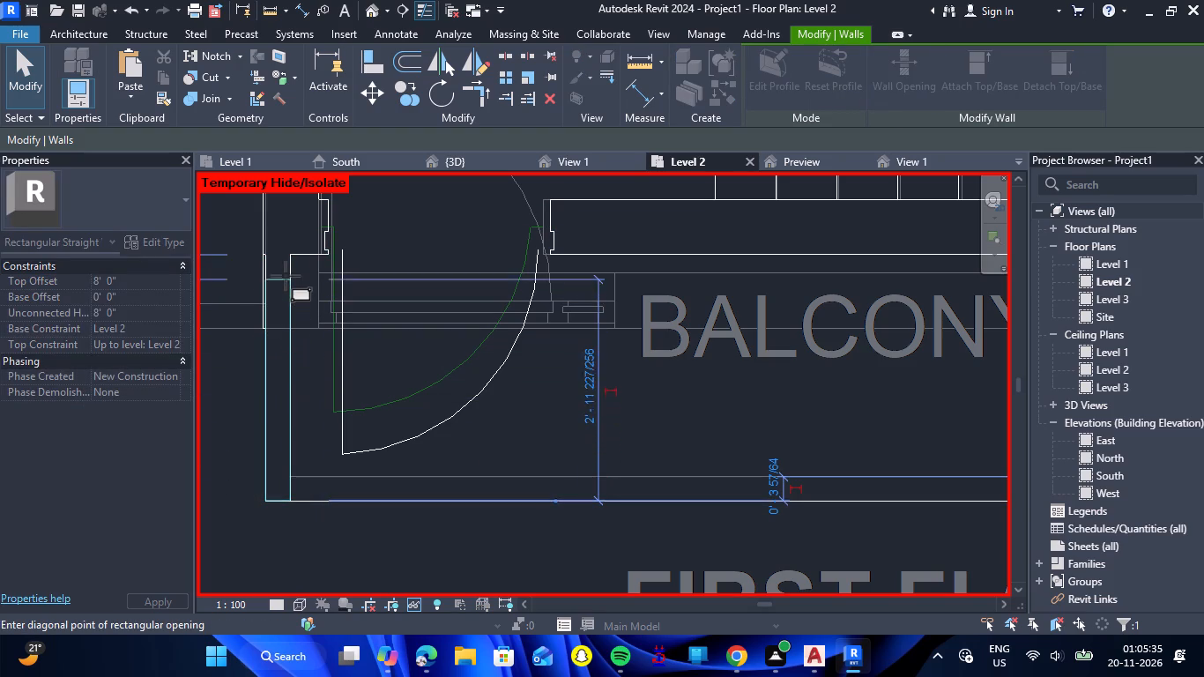
pyautogui.doubleClick(280, 257)
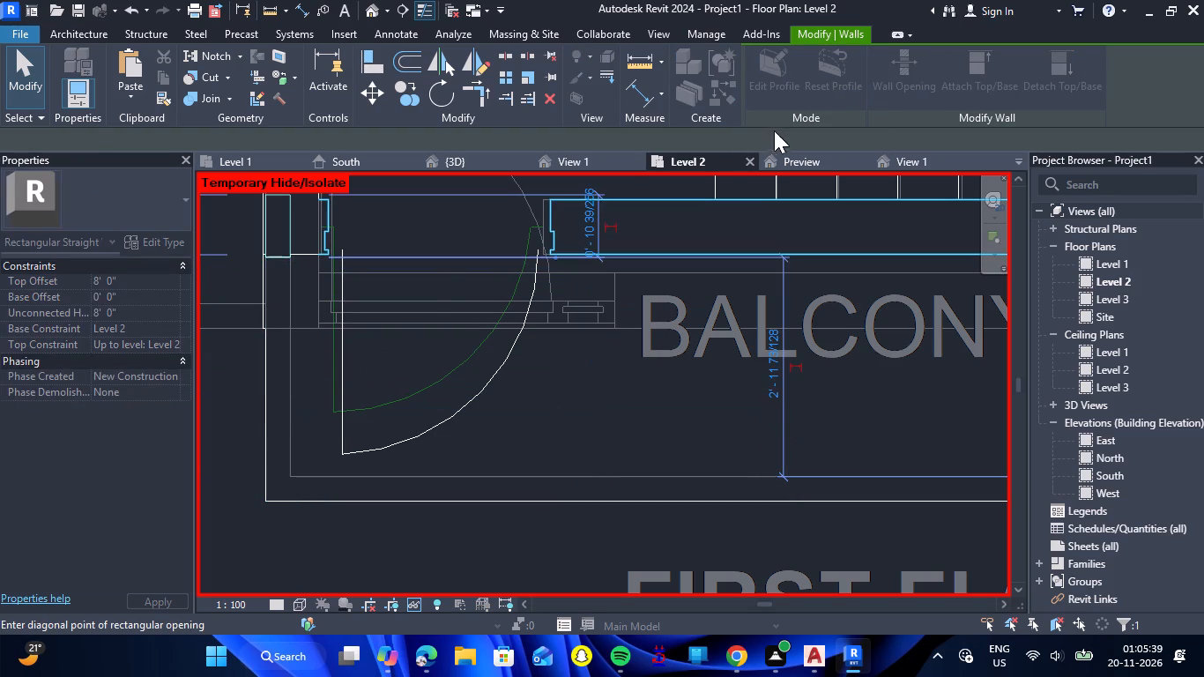
pyautogui.click(280, 501)
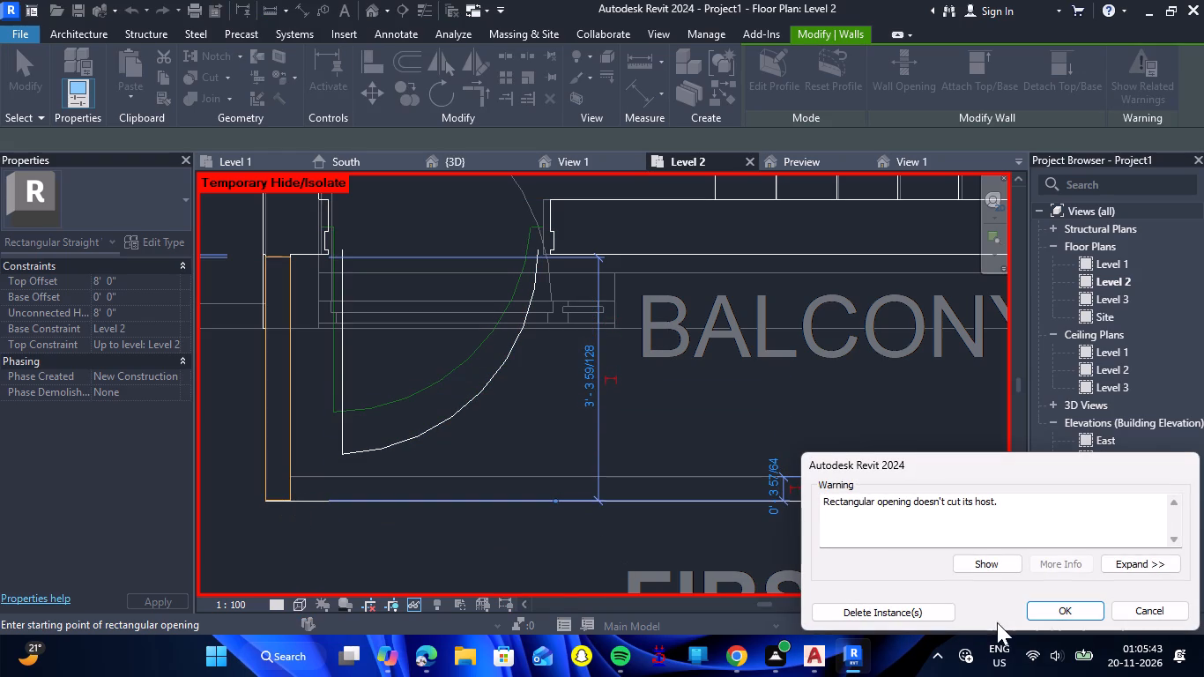
pyautogui.click(1078, 610)
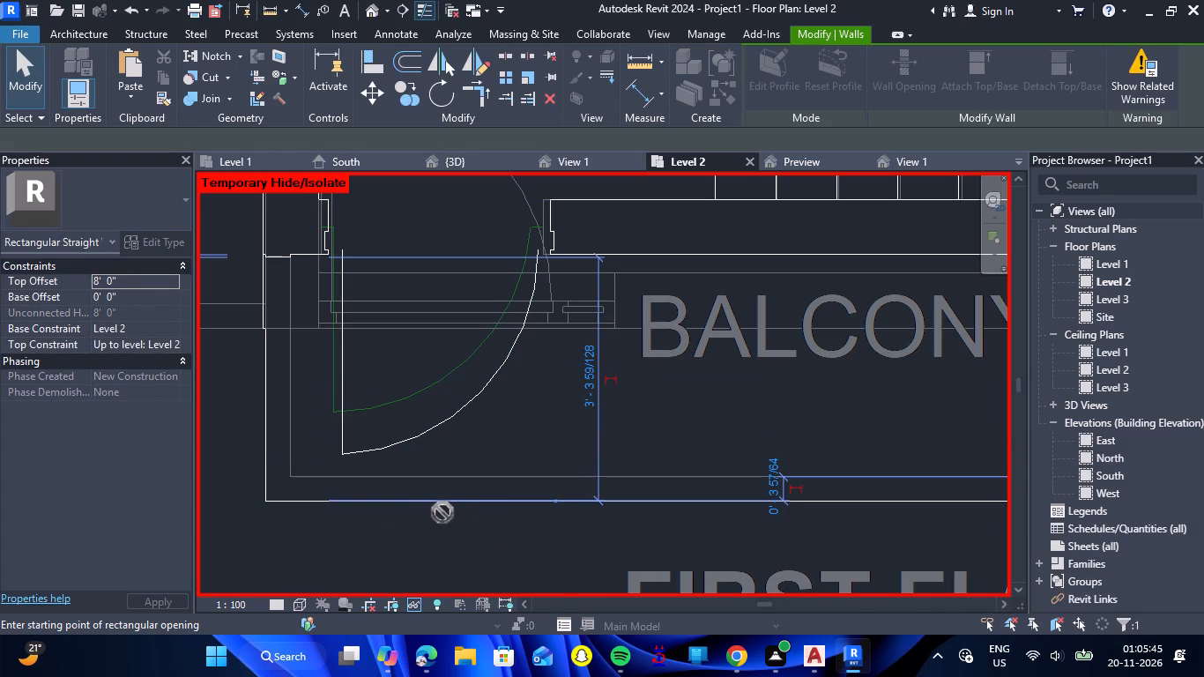
pyautogui.press('Escape')
pyautogui.press('Escape')
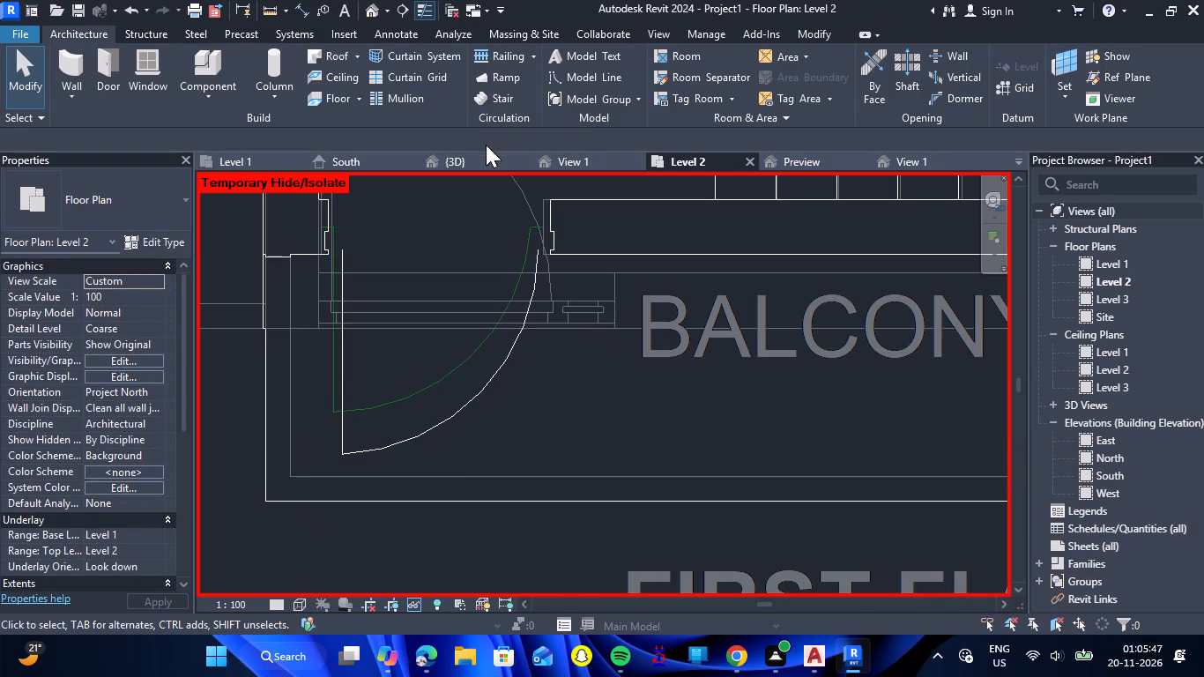
# Examine the new balcony openings from outside in the 3D view, including the corner above the side door.
pyautogui.click(472, 163)
pyautogui.scroll(-4, 582, 314)
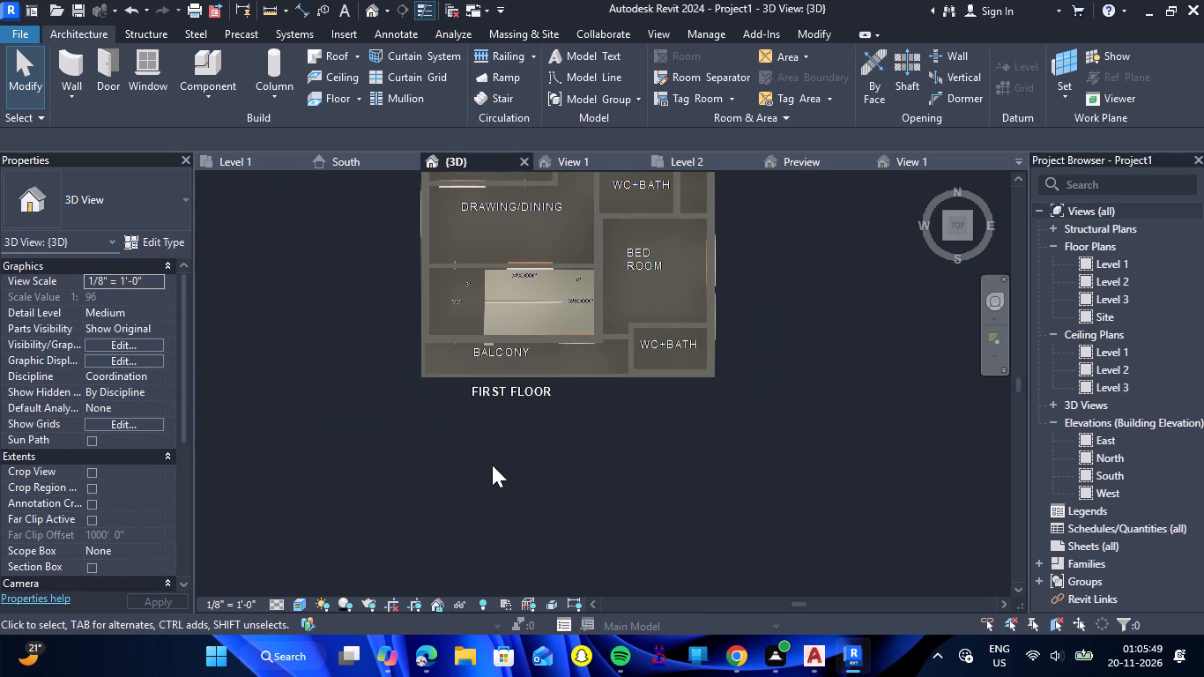
pyautogui.keyDown('shift'); pyautogui.click(480, 485); pyautogui.keyUp('shift')
pyautogui.keyDown('shift'); pyautogui.moveTo(480, 485); pyautogui.dragTo(626, 168); pyautogui.keyUp('shift')
pyautogui.keyDown('shift'); pyautogui.moveTo(480, 485); pyautogui.dragTo(626, 168, button='right'); pyautogui.keyUp('shift')
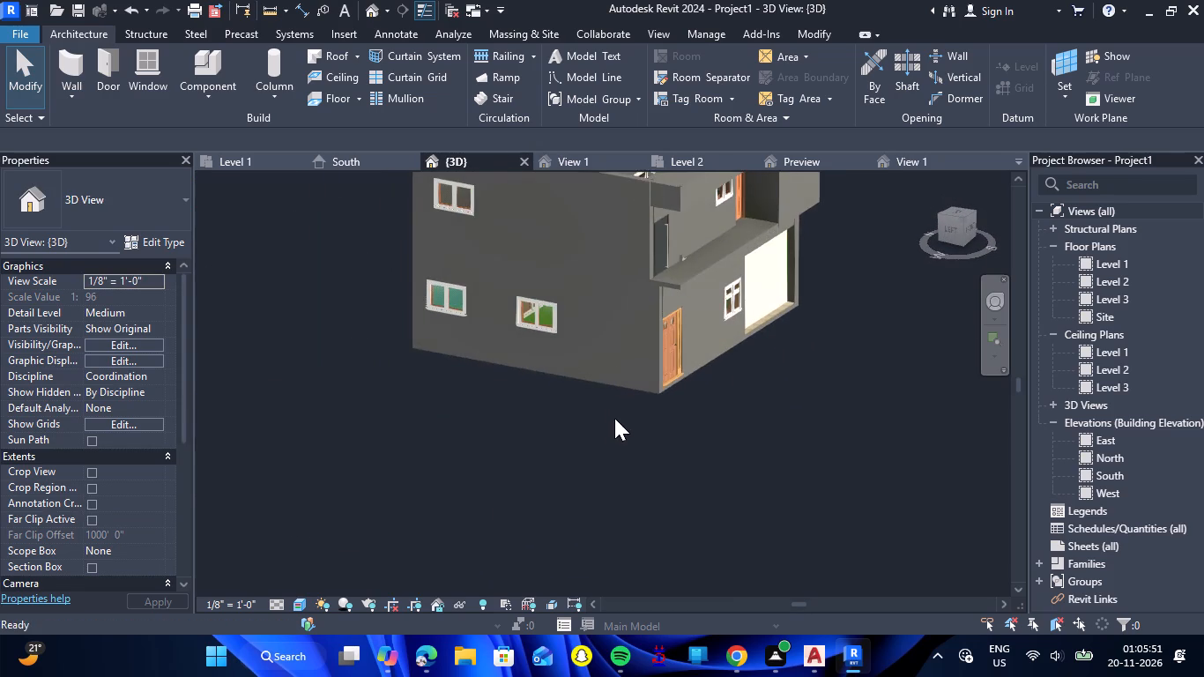
pyautogui.scroll(-4, 611, 426)
pyautogui.scroll(5, 844, 289)
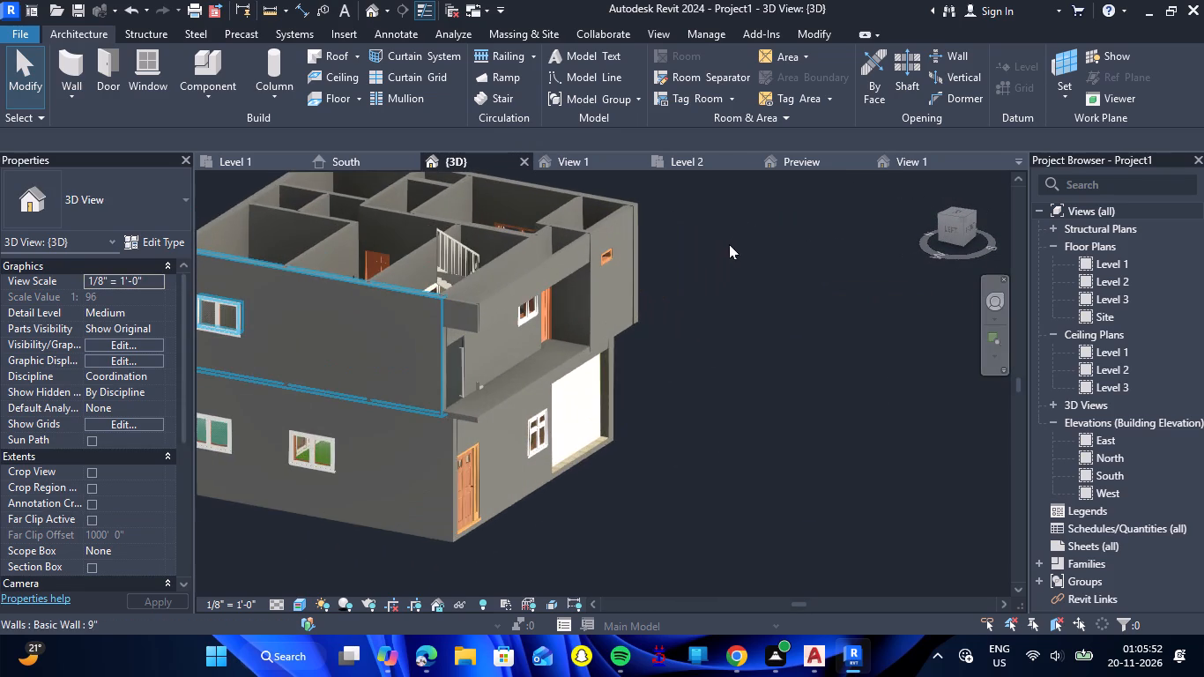
pyautogui.scroll(2, 739, 229)
pyautogui.scroll(-2, 818, 190)
pyautogui.scroll(4, 536, 450)
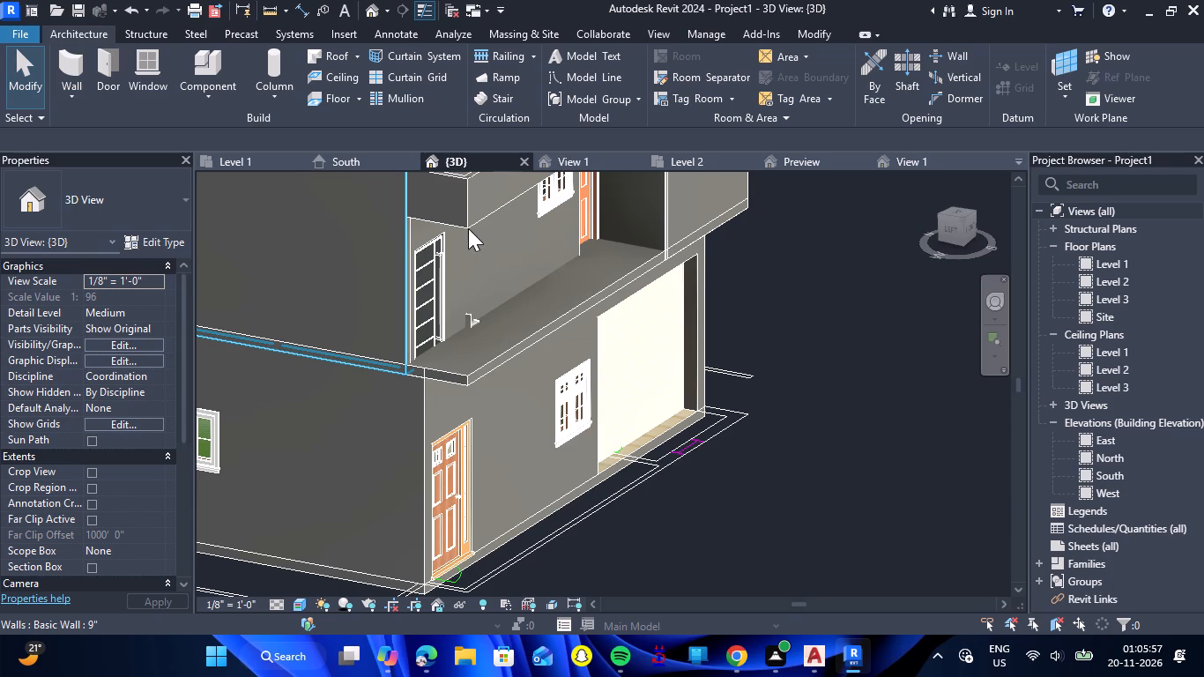
pyautogui.click(777, 498)
pyautogui.scroll(-3, 777, 498)
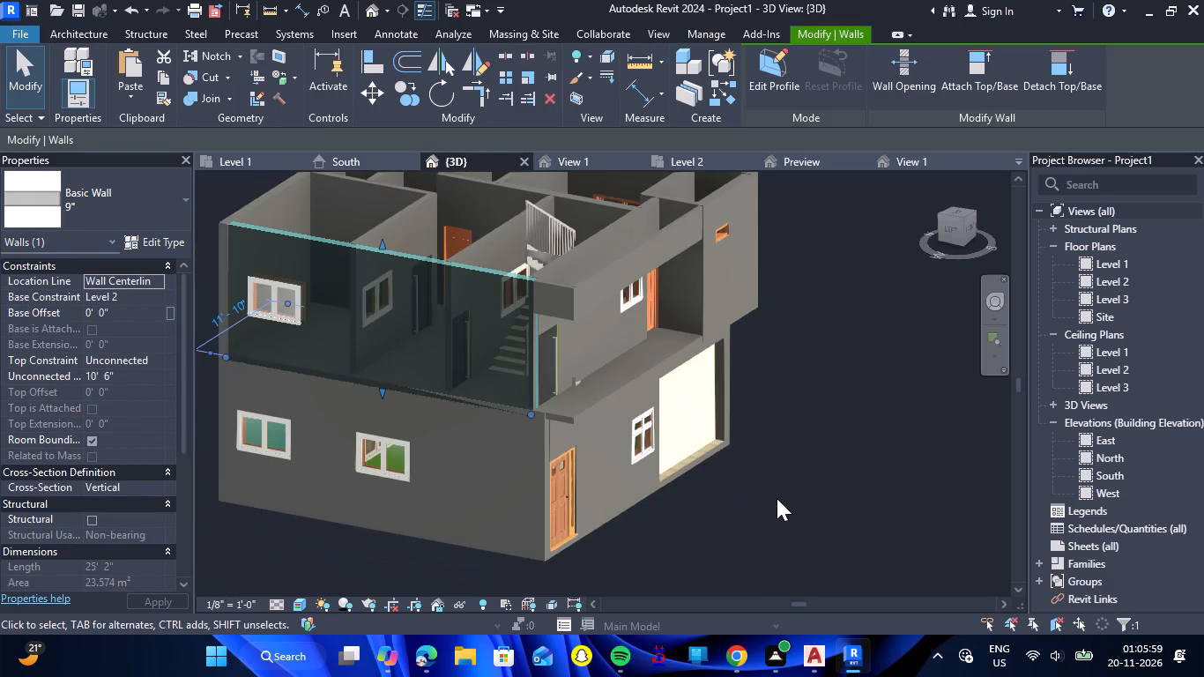
pyautogui.press('Escape')
pyautogui.scroll(3, 643, 325)
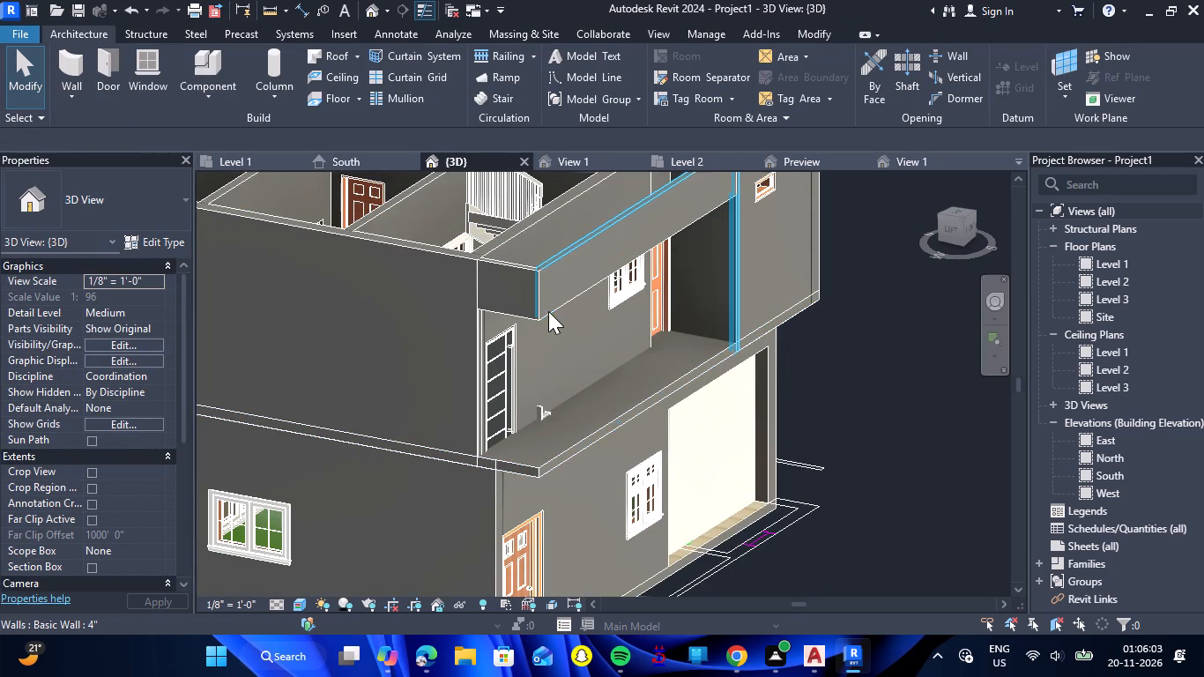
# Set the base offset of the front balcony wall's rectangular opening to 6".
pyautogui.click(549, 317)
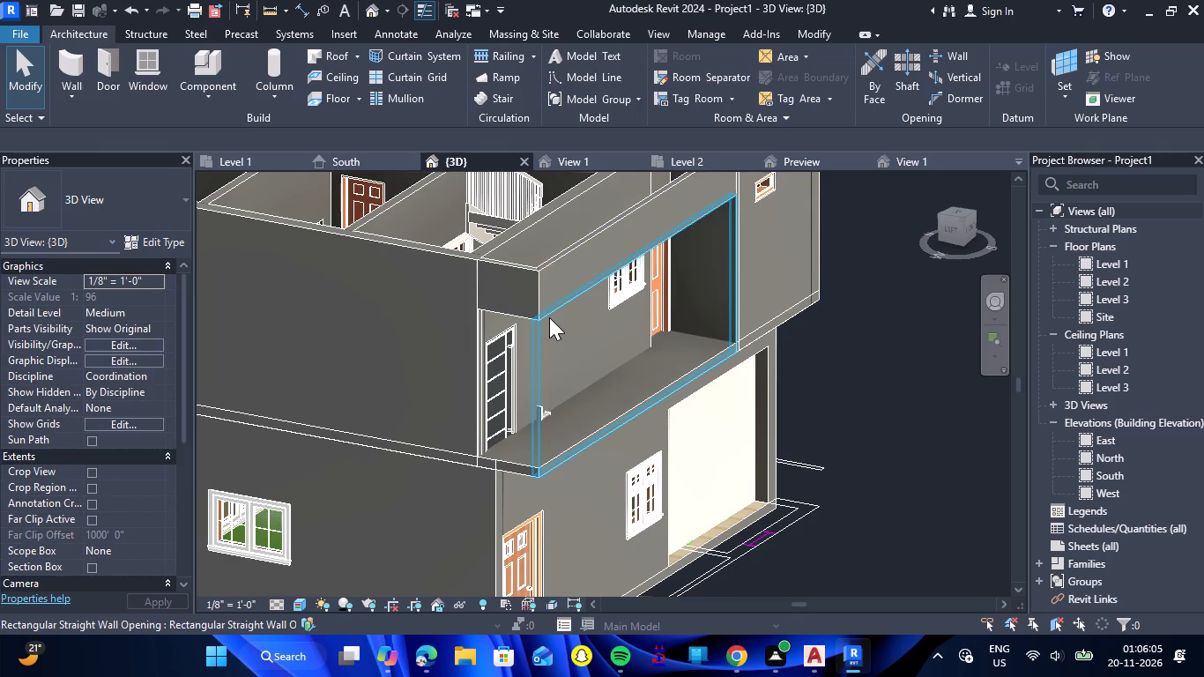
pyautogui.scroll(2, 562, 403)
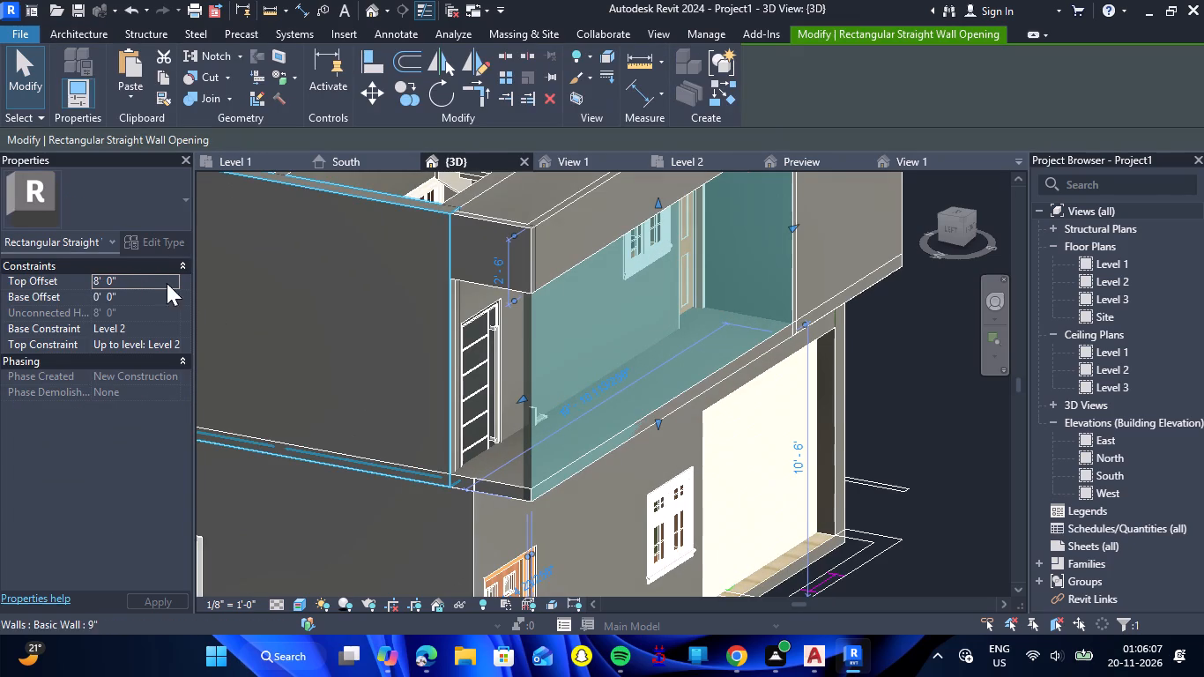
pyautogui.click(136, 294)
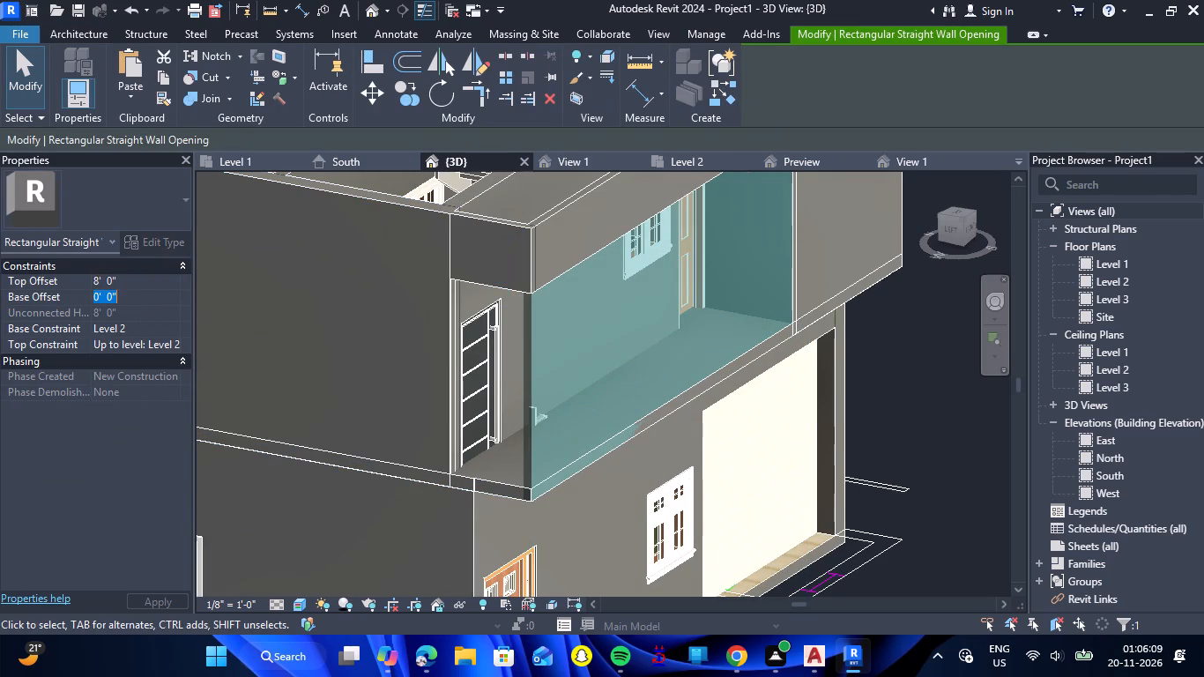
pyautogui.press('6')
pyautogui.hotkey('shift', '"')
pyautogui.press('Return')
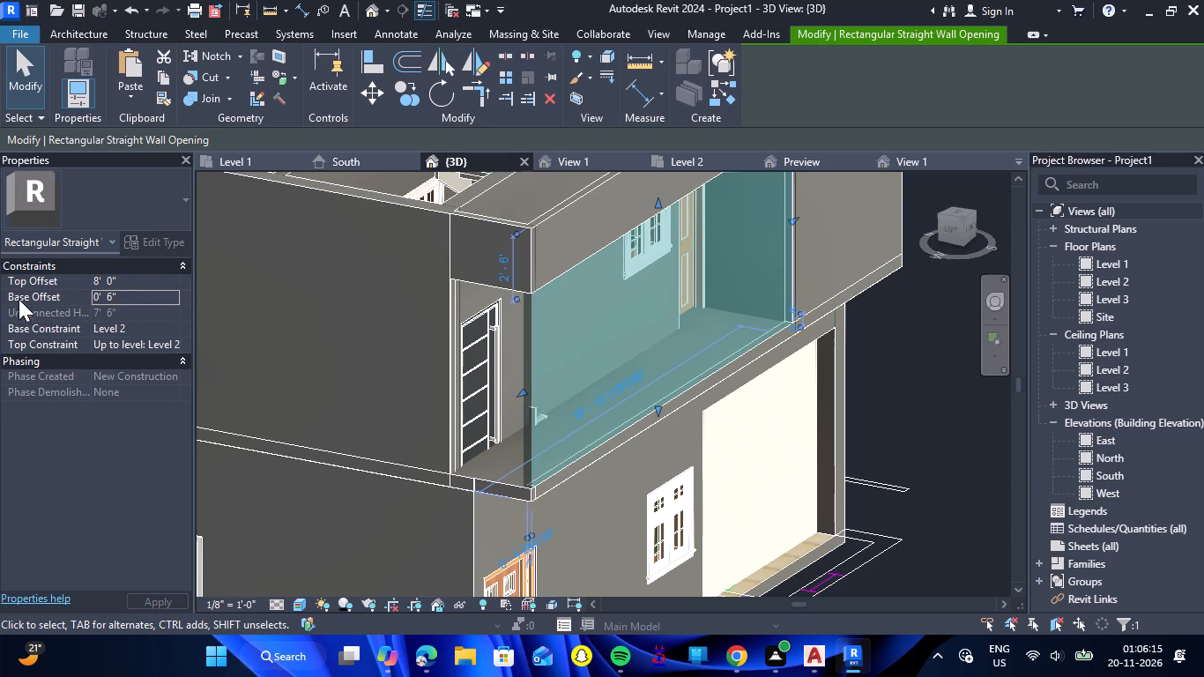
# Set the base offset of the front balcony wall's rectangular opening to 4' and check the parapet below it.
pyautogui.click(134, 297)
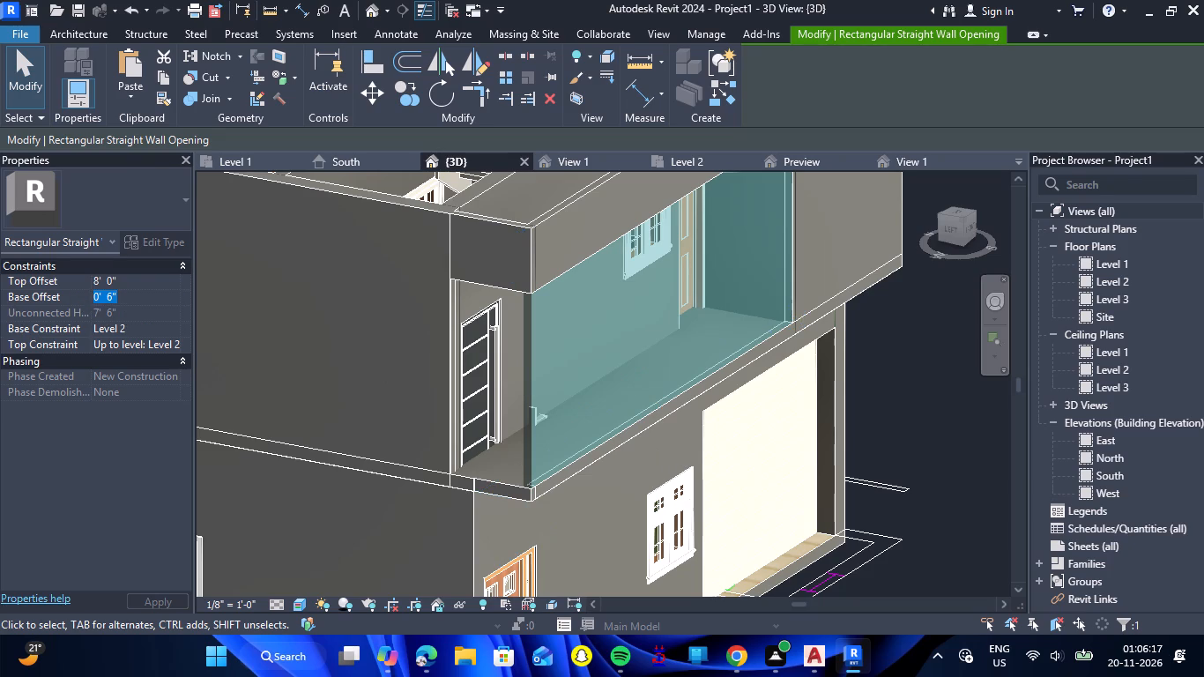
pyautogui.write("4'")
pyautogui.press('BackSpace')
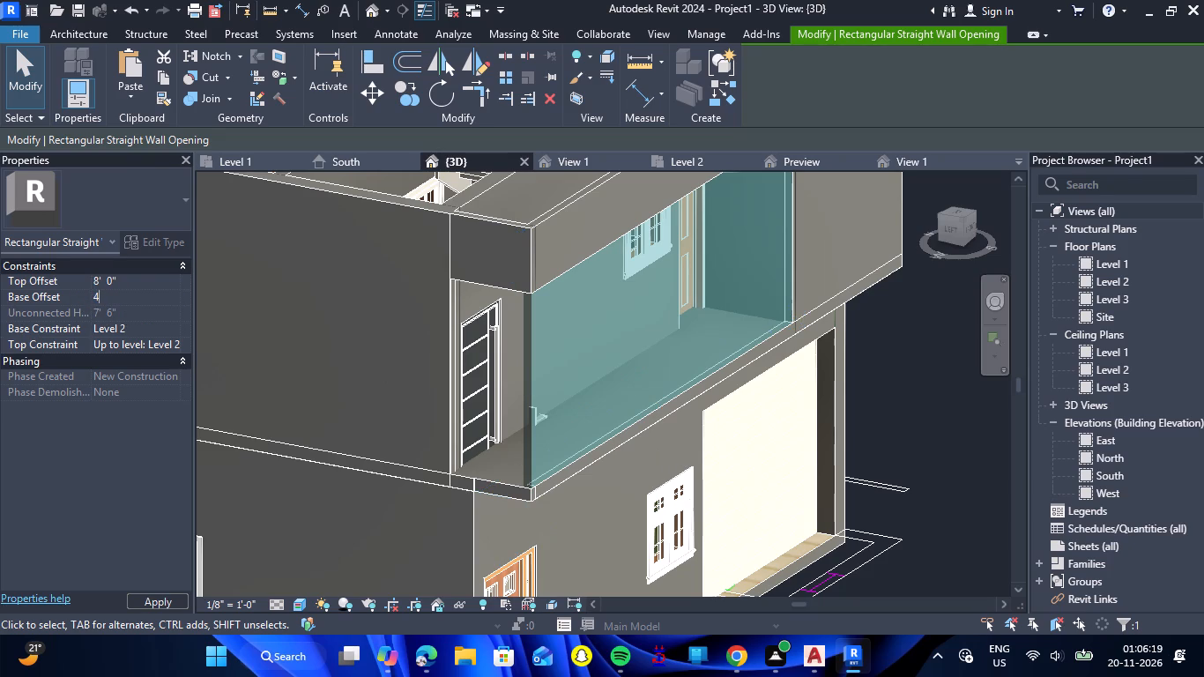
pyautogui.press("'")
pyautogui.press('Return')
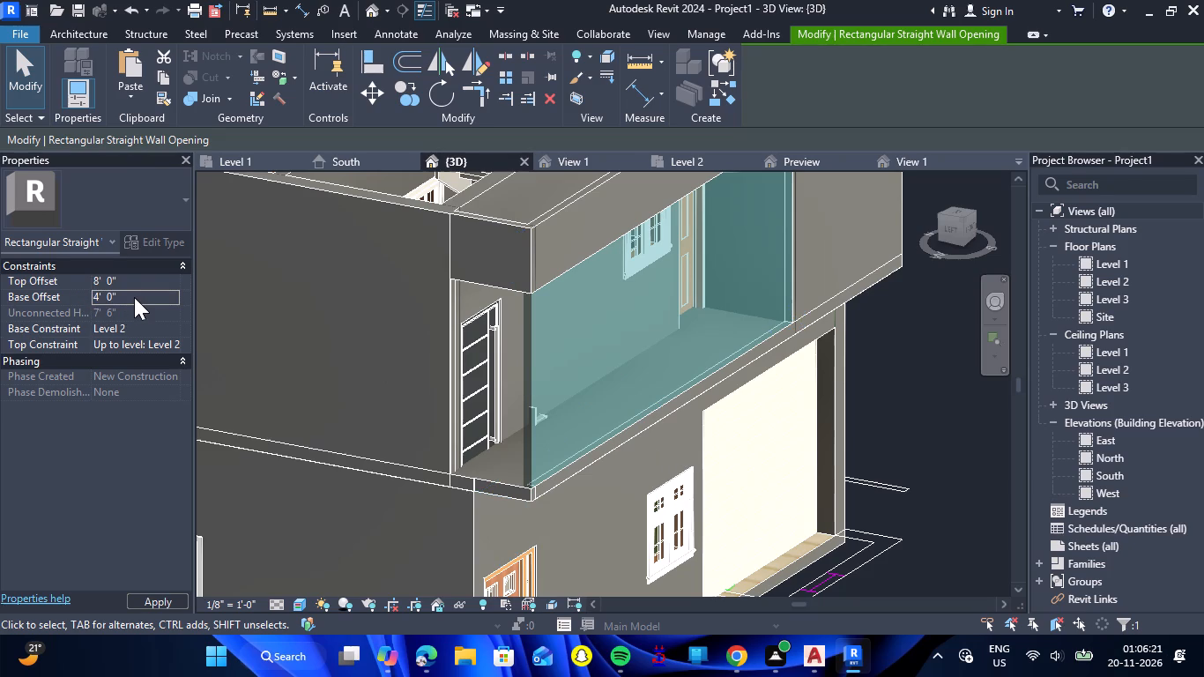
pyautogui.scroll(-2, 636, 401)
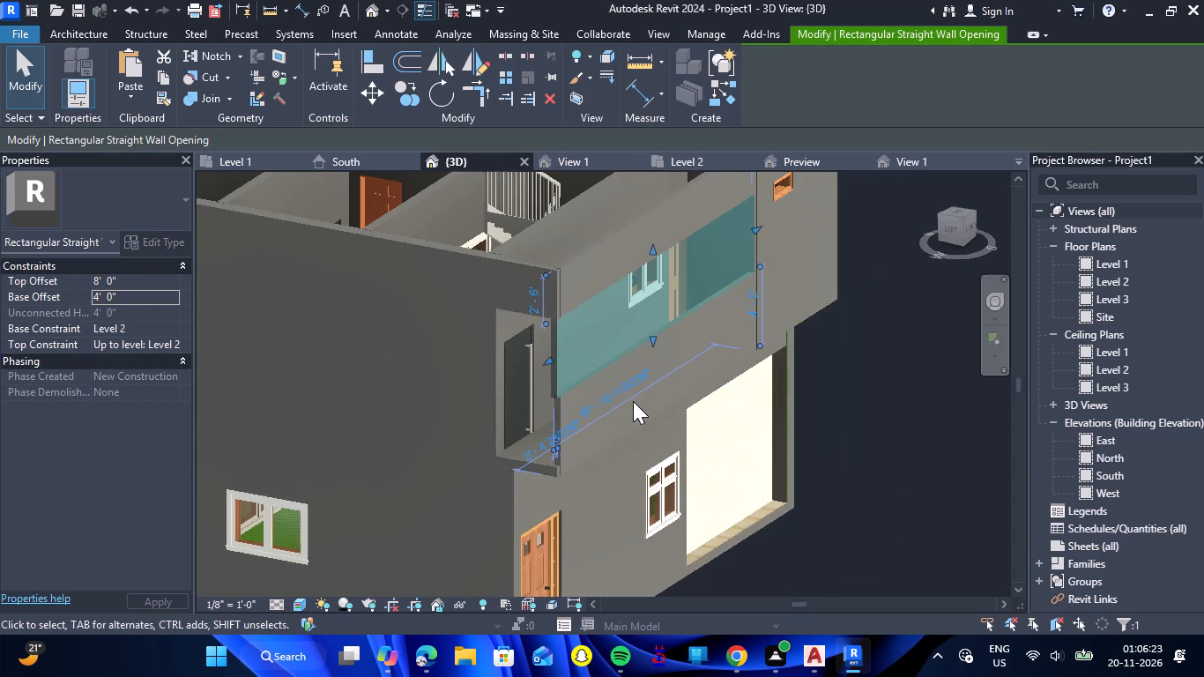
pyautogui.click(860, 420)
pyautogui.scroll(1, 697, 331)
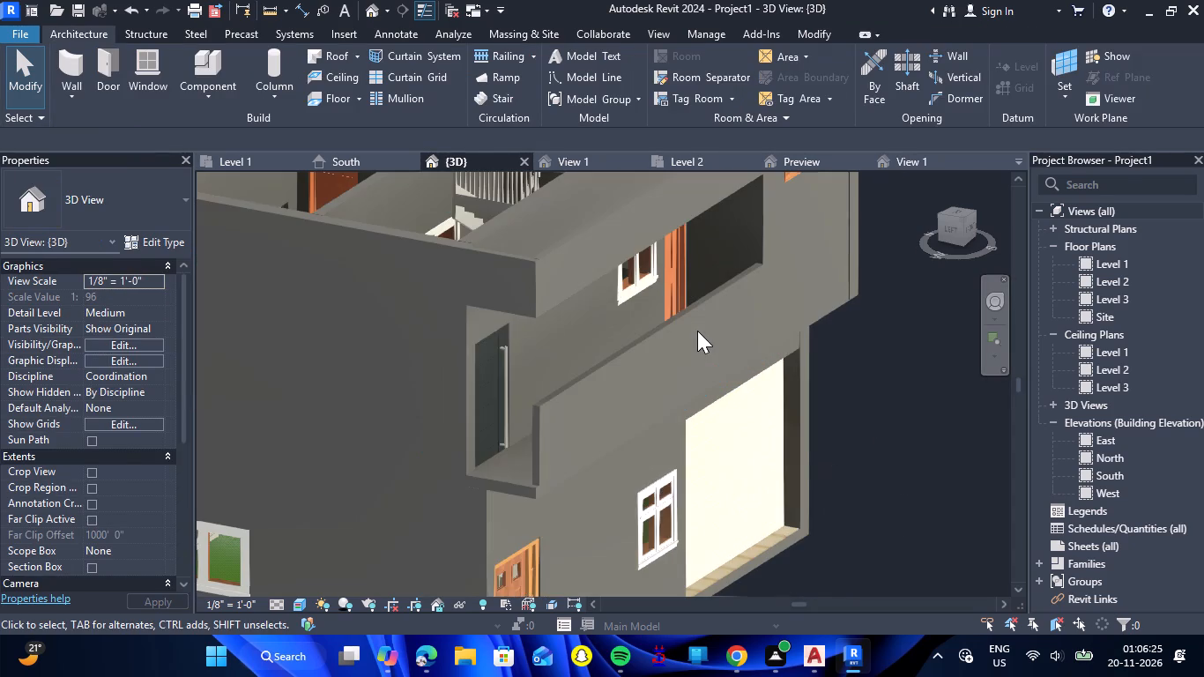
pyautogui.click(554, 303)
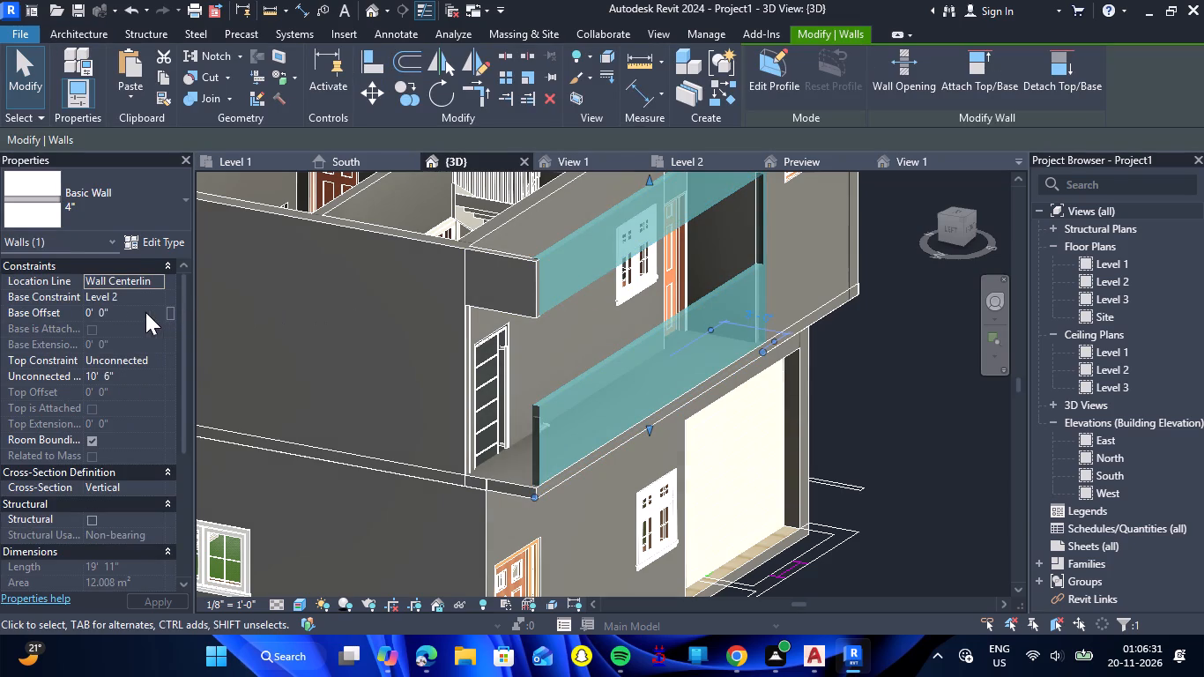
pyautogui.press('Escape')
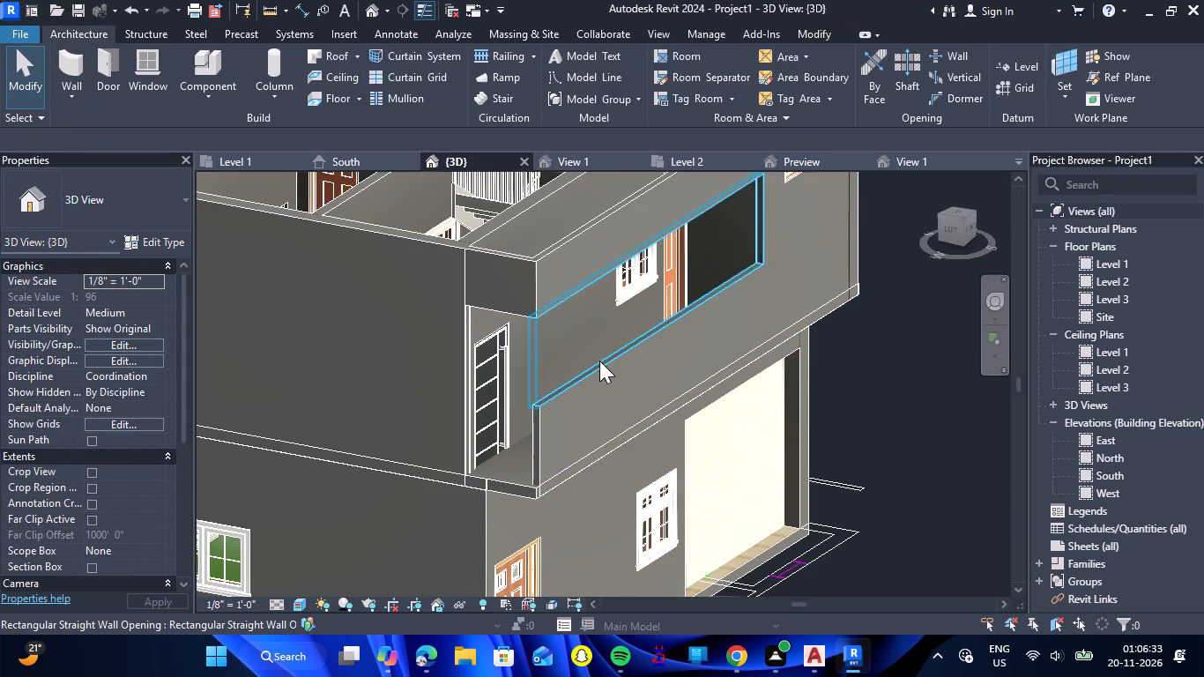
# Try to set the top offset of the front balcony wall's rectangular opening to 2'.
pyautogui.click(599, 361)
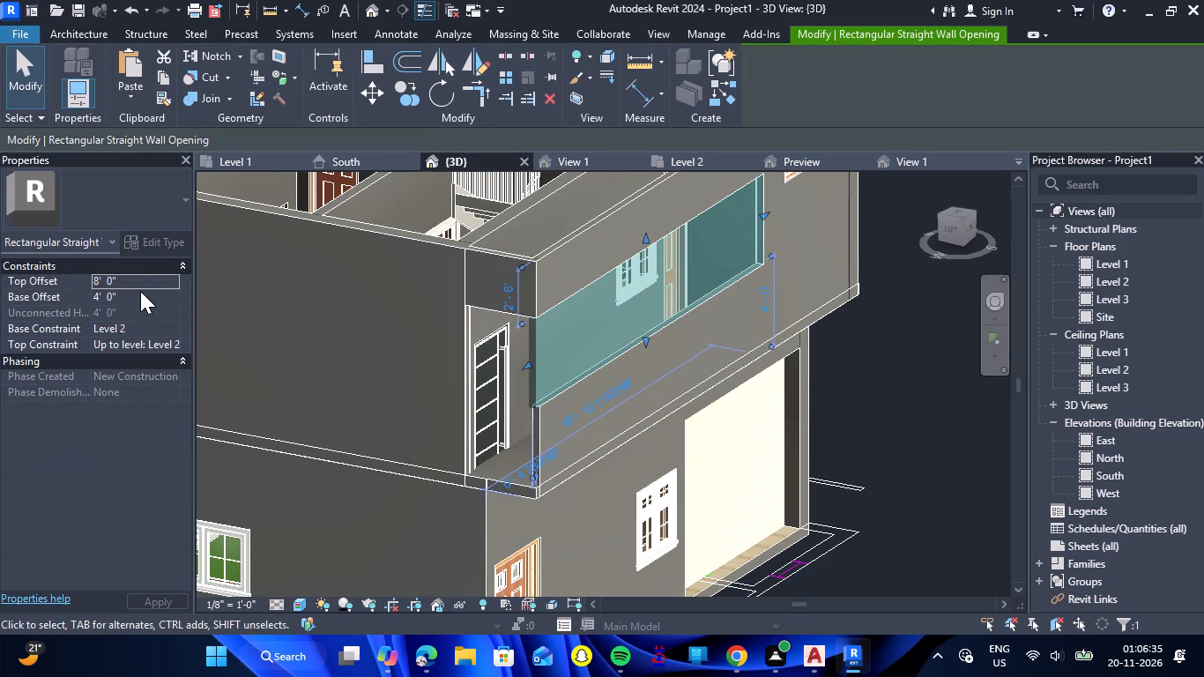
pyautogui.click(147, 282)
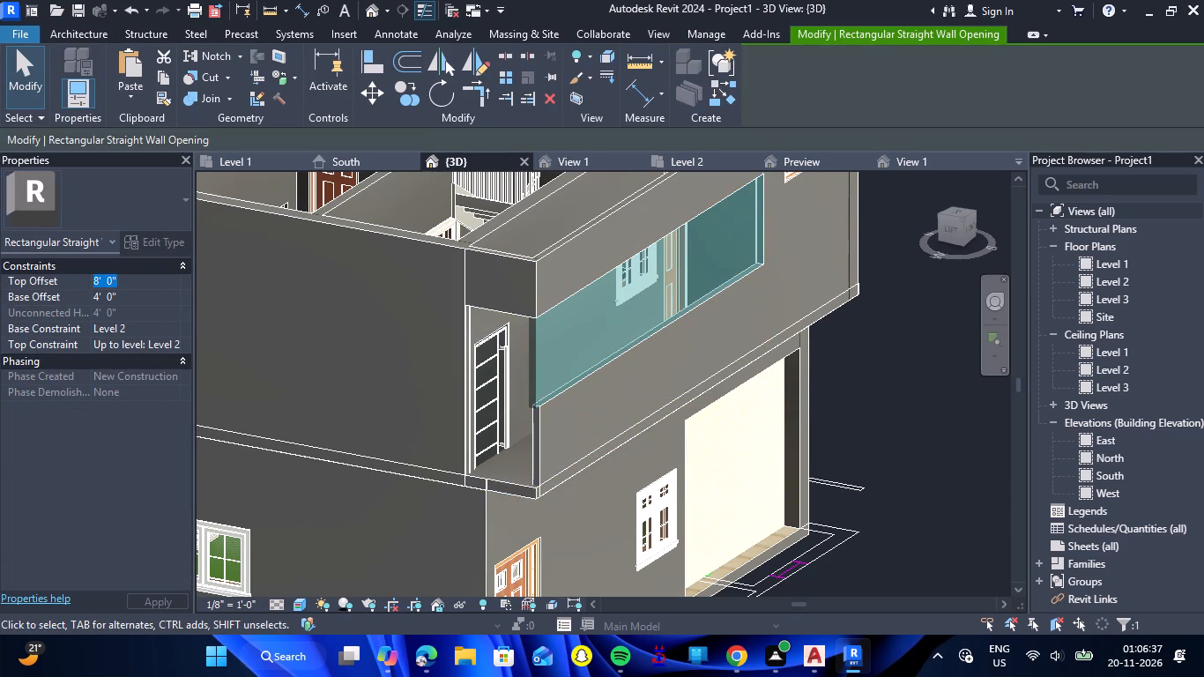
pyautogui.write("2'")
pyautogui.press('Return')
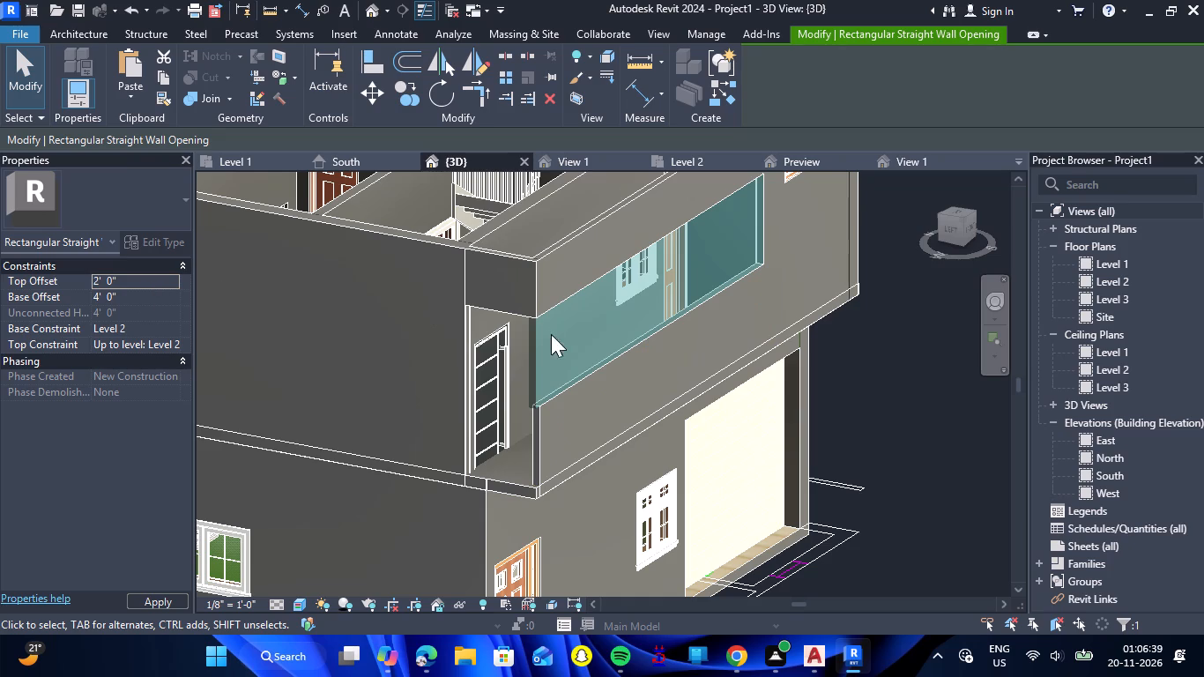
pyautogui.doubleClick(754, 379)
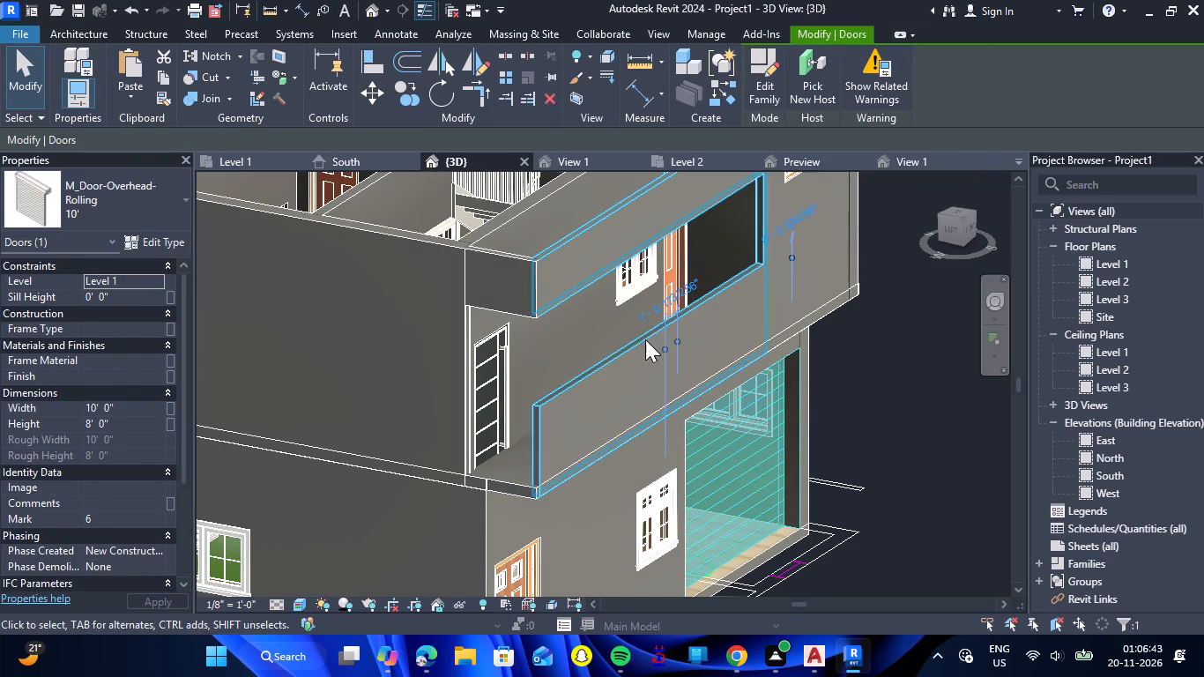
# Stretch the top edge of the front balcony wall's opening up to a top offset of 9' 6".
pyautogui.click(598, 287)
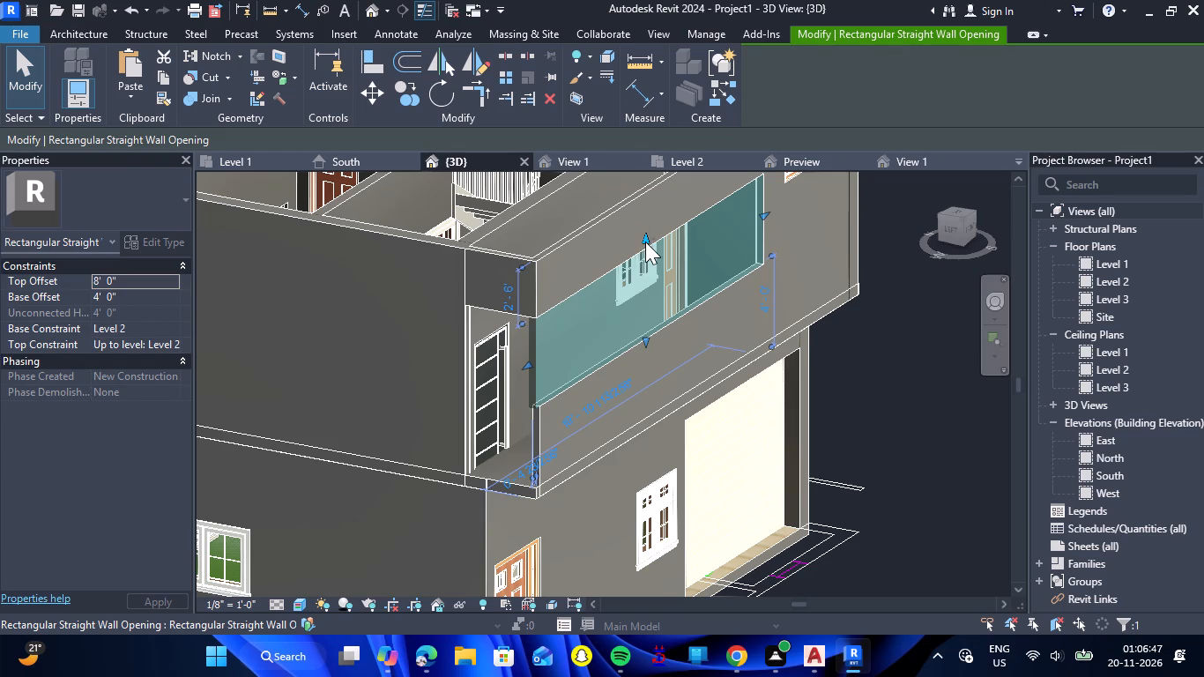
pyautogui.click(645, 242)
pyautogui.moveTo(645, 239); pyautogui.dragTo(643, 214)
pyautogui.click(643, 214)
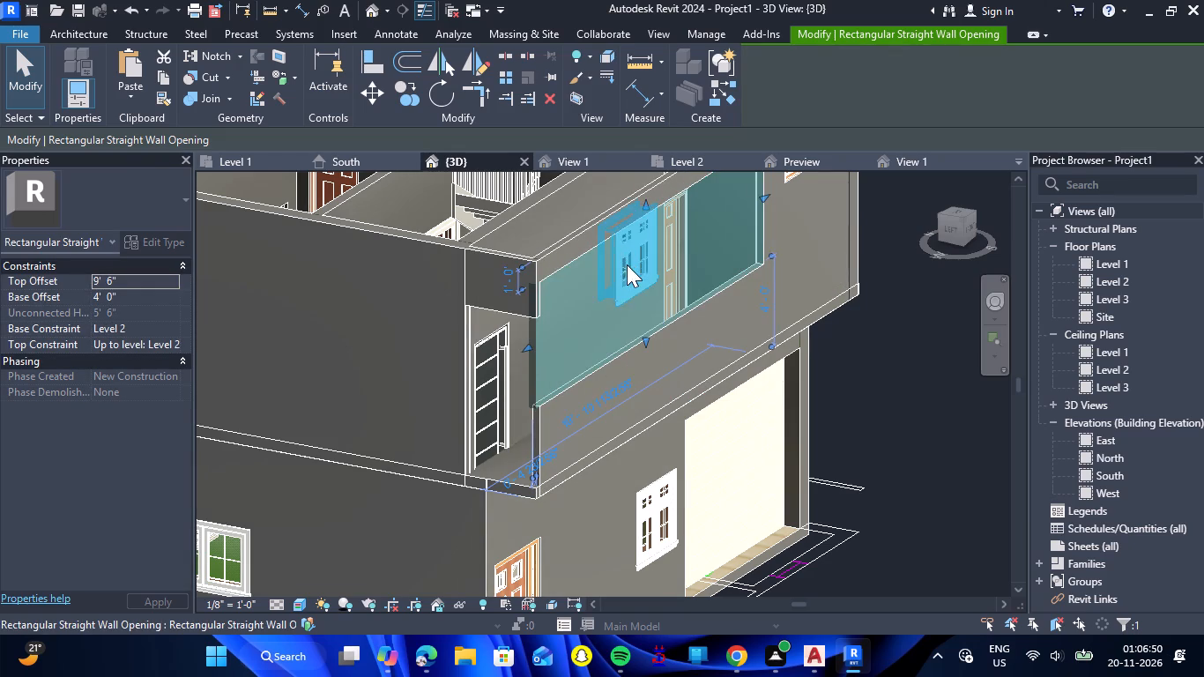
# Stretch the bottom edge of the front balcony opening down past the 3' 6" base offset to leave a lower parapet.
pyautogui.scroll(-2, 627, 265)
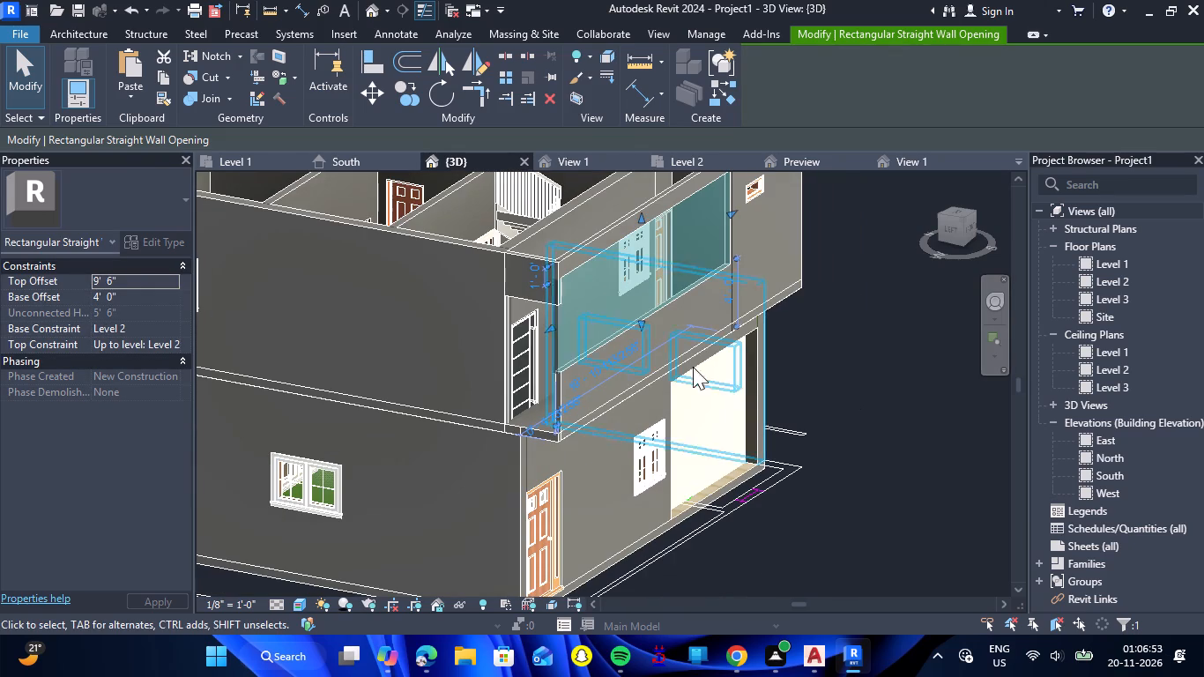
pyautogui.click(645, 324)
pyautogui.moveTo(644, 324); pyautogui.dragTo(647, 347)
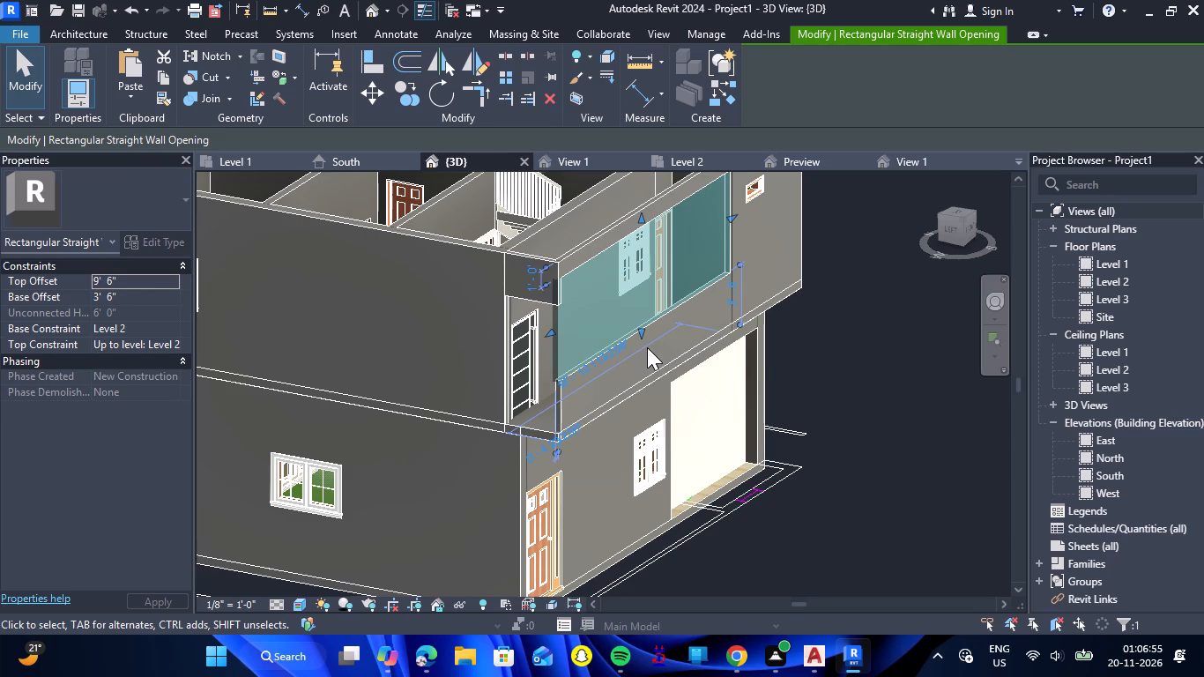
pyautogui.moveTo(647, 347); pyautogui.dragTo(647, 358)
pyautogui.scroll(2, 644, 329)
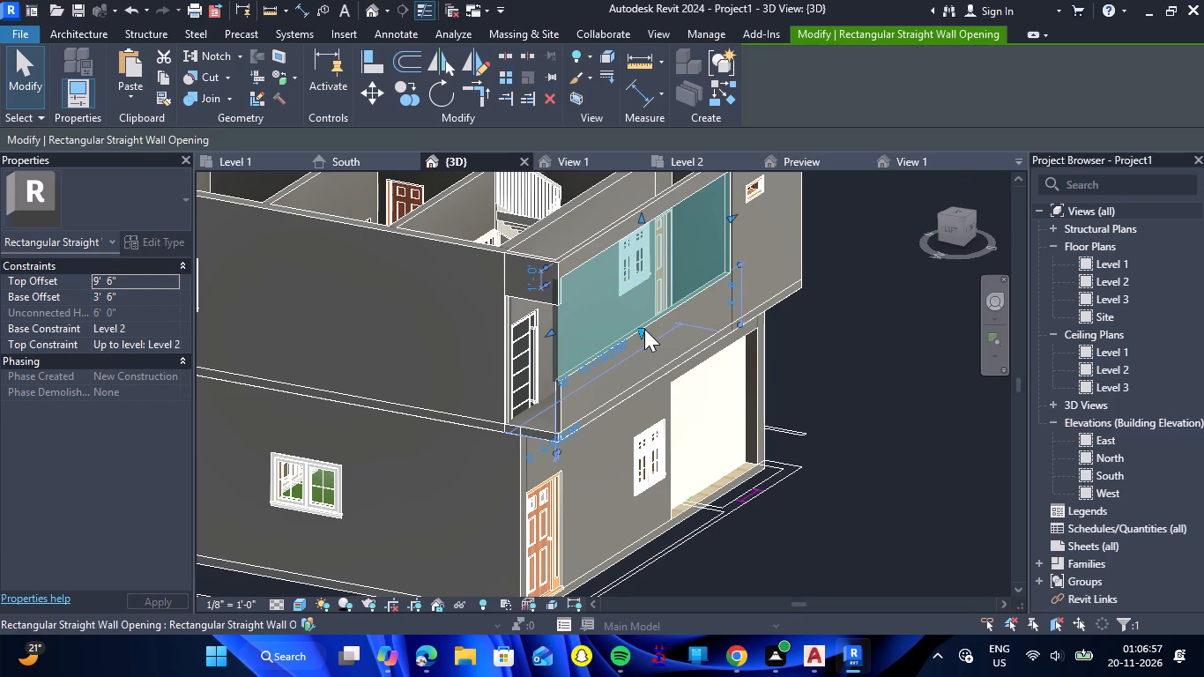
pyautogui.scroll(4, 644, 329)
pyautogui.moveTo(637, 333); pyautogui.dragTo(636, 384)
pyautogui.press('Escape')
pyautogui.scroll(-4, 633, 380)
pyautogui.click(888, 415)
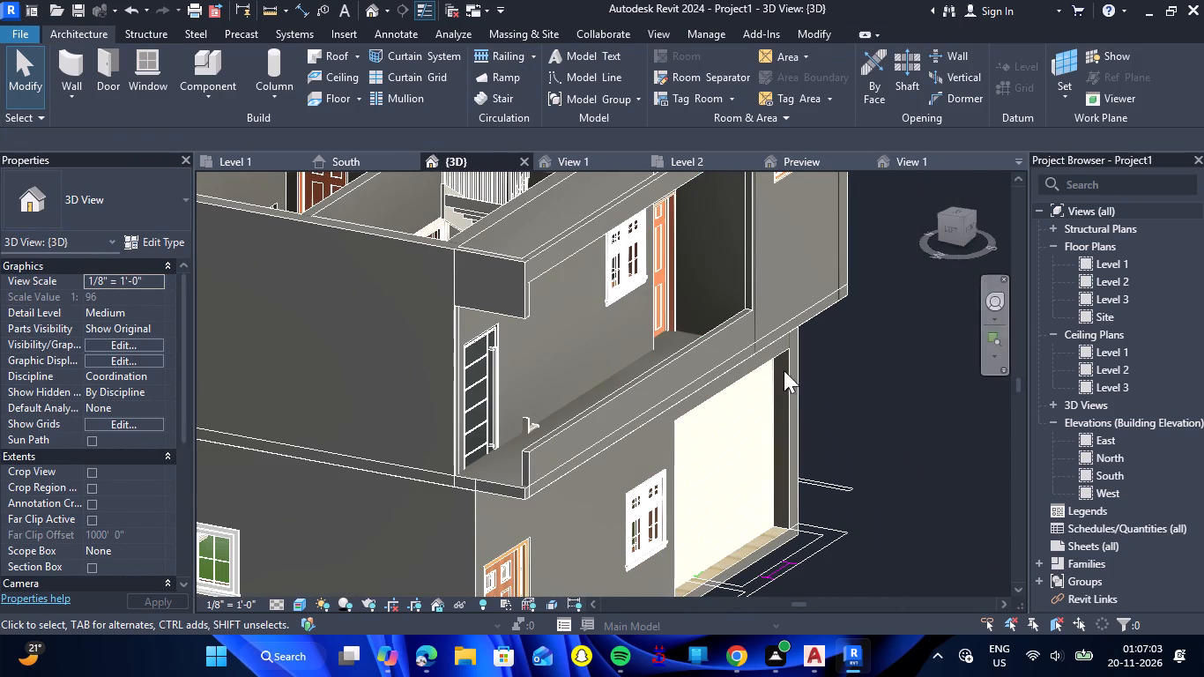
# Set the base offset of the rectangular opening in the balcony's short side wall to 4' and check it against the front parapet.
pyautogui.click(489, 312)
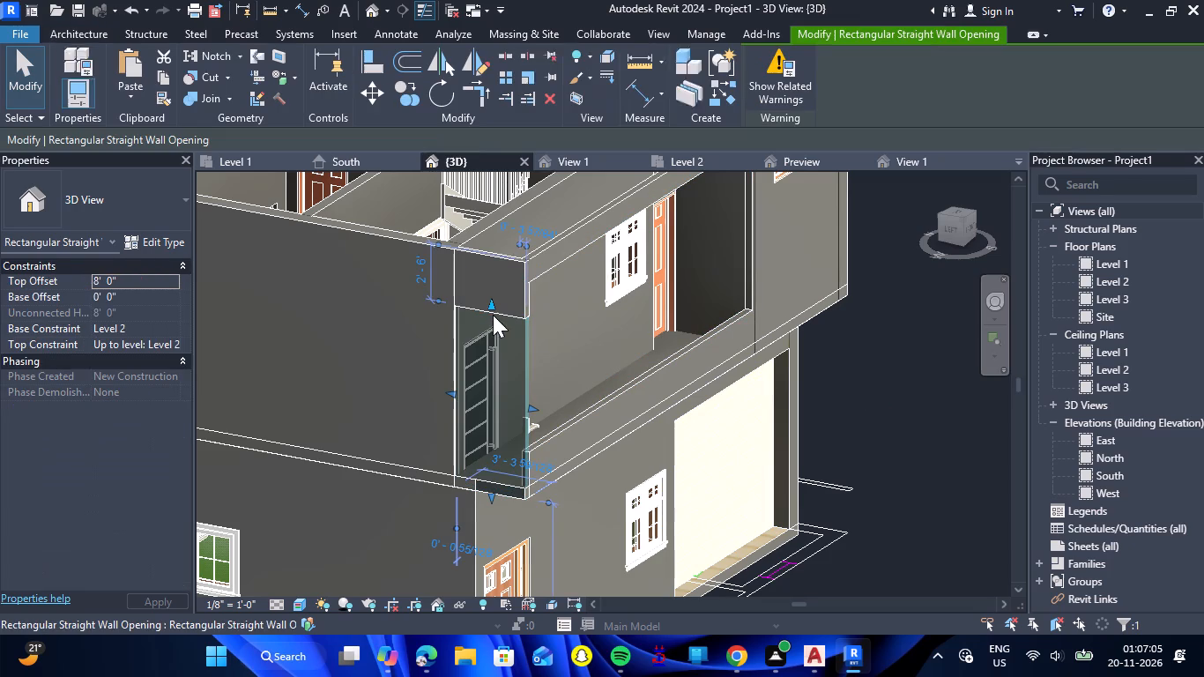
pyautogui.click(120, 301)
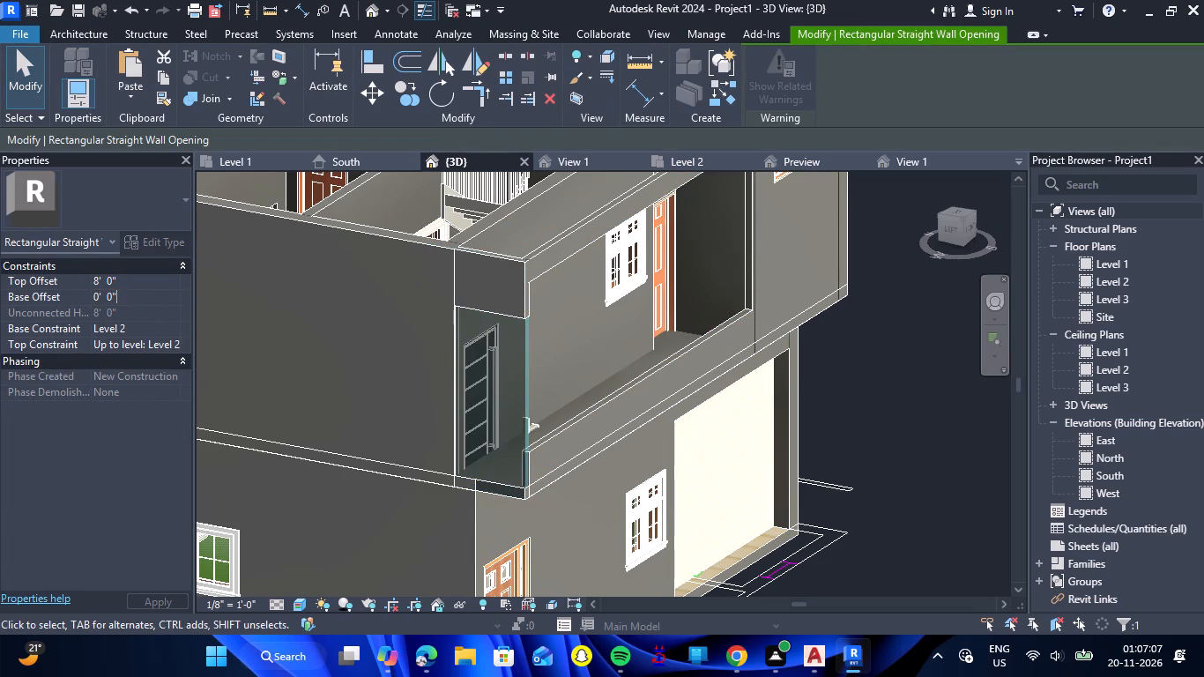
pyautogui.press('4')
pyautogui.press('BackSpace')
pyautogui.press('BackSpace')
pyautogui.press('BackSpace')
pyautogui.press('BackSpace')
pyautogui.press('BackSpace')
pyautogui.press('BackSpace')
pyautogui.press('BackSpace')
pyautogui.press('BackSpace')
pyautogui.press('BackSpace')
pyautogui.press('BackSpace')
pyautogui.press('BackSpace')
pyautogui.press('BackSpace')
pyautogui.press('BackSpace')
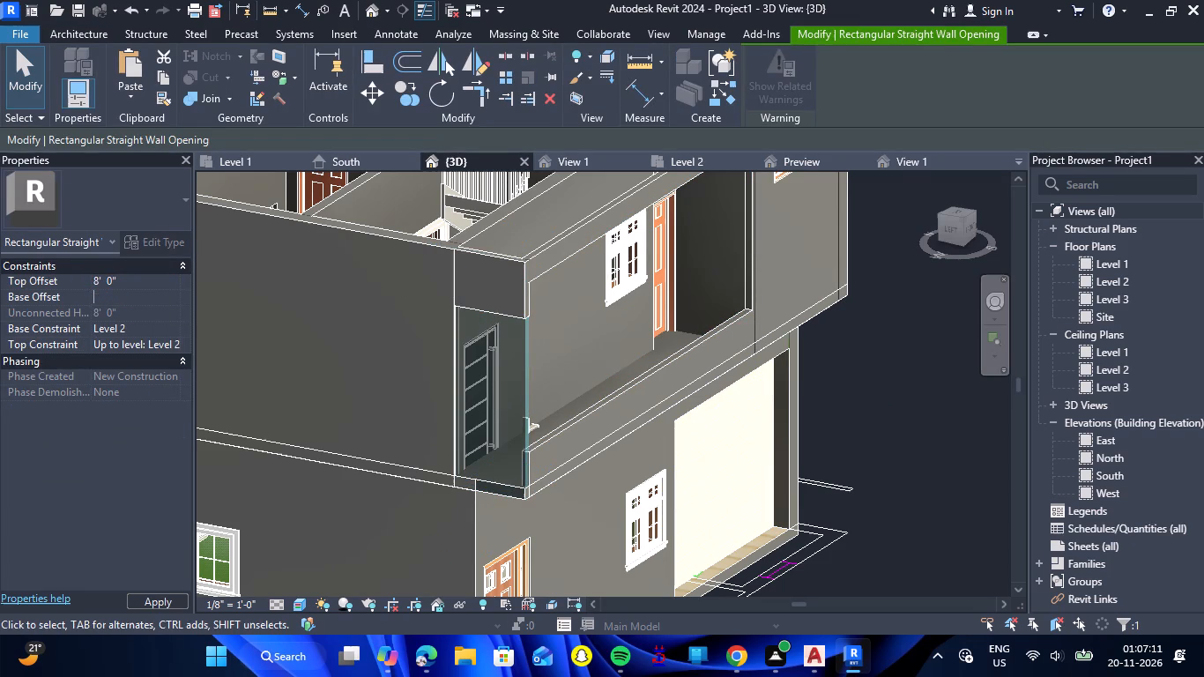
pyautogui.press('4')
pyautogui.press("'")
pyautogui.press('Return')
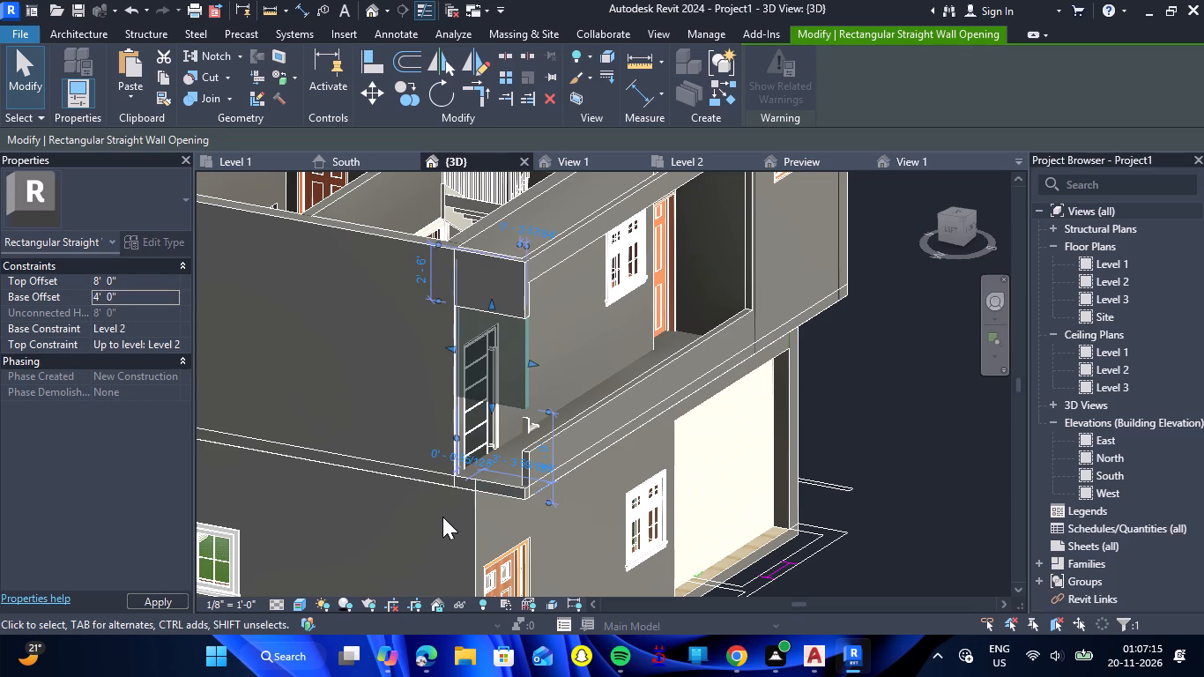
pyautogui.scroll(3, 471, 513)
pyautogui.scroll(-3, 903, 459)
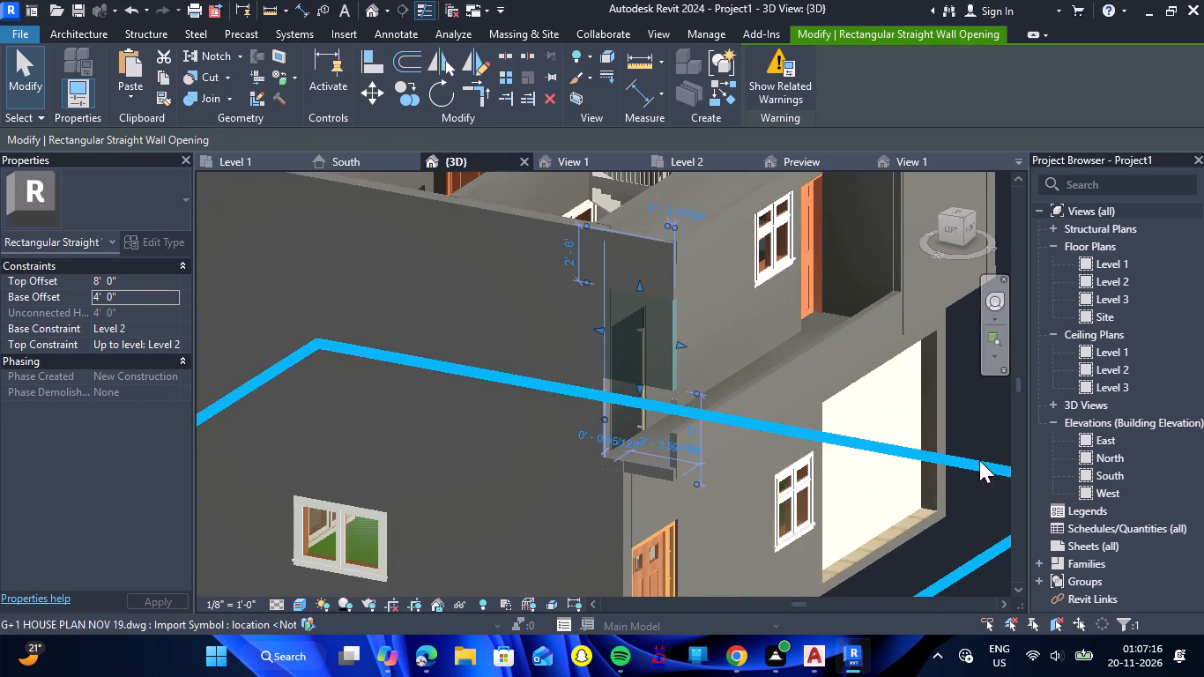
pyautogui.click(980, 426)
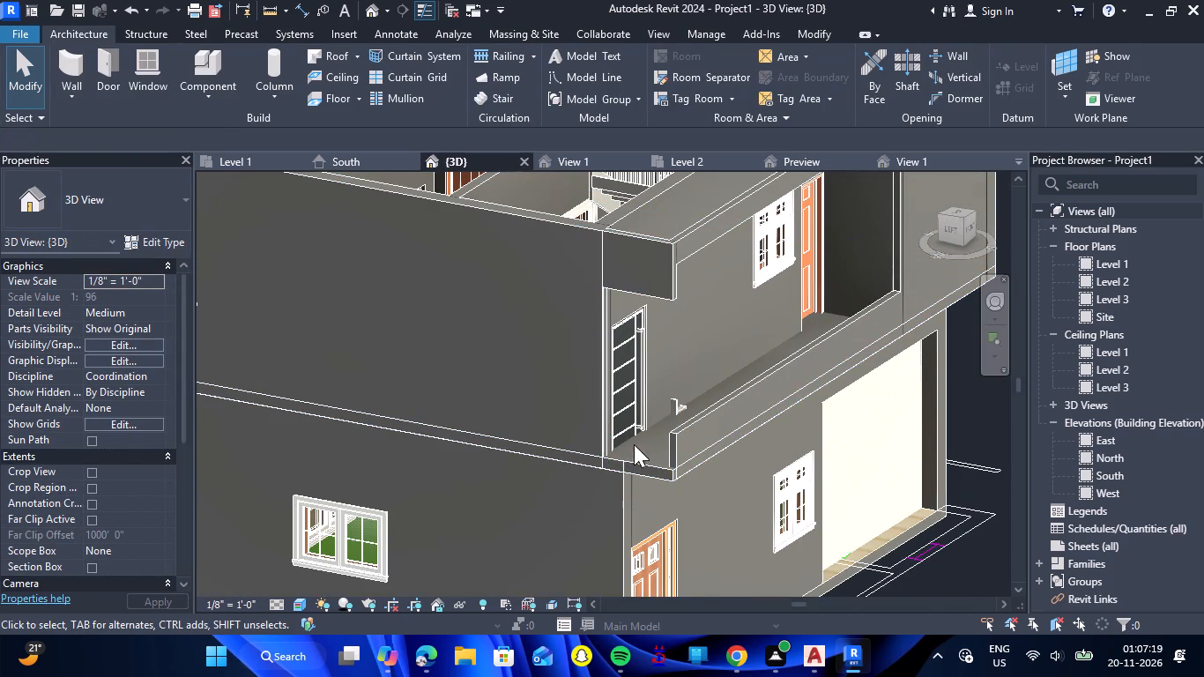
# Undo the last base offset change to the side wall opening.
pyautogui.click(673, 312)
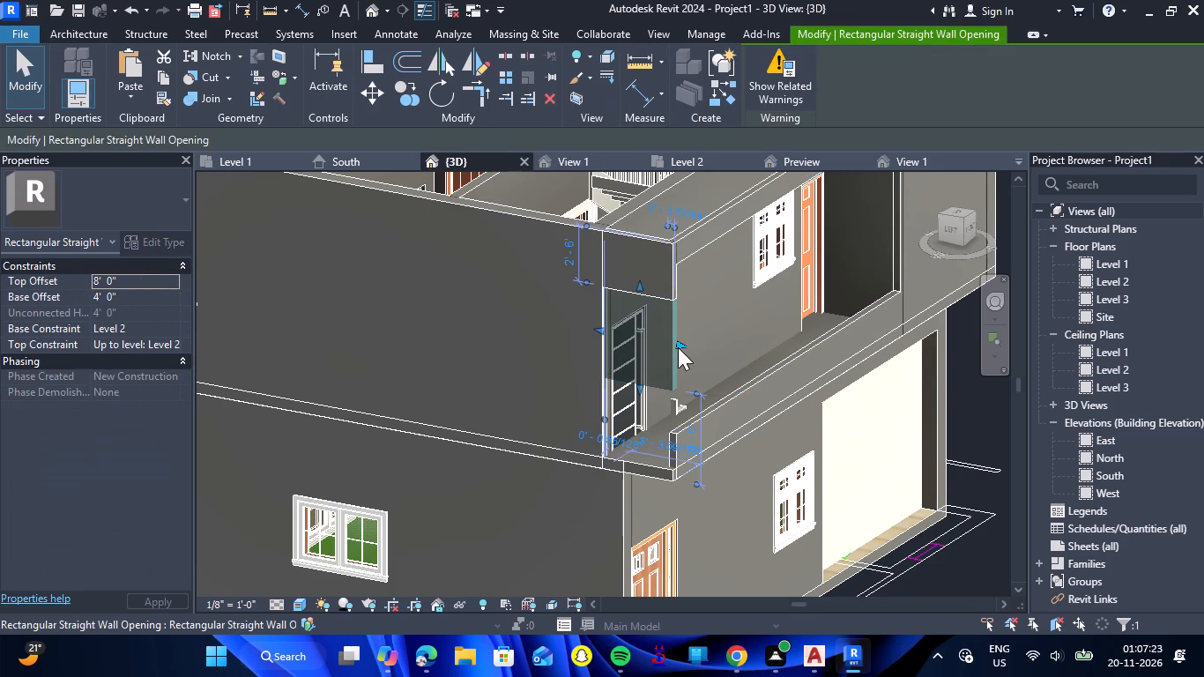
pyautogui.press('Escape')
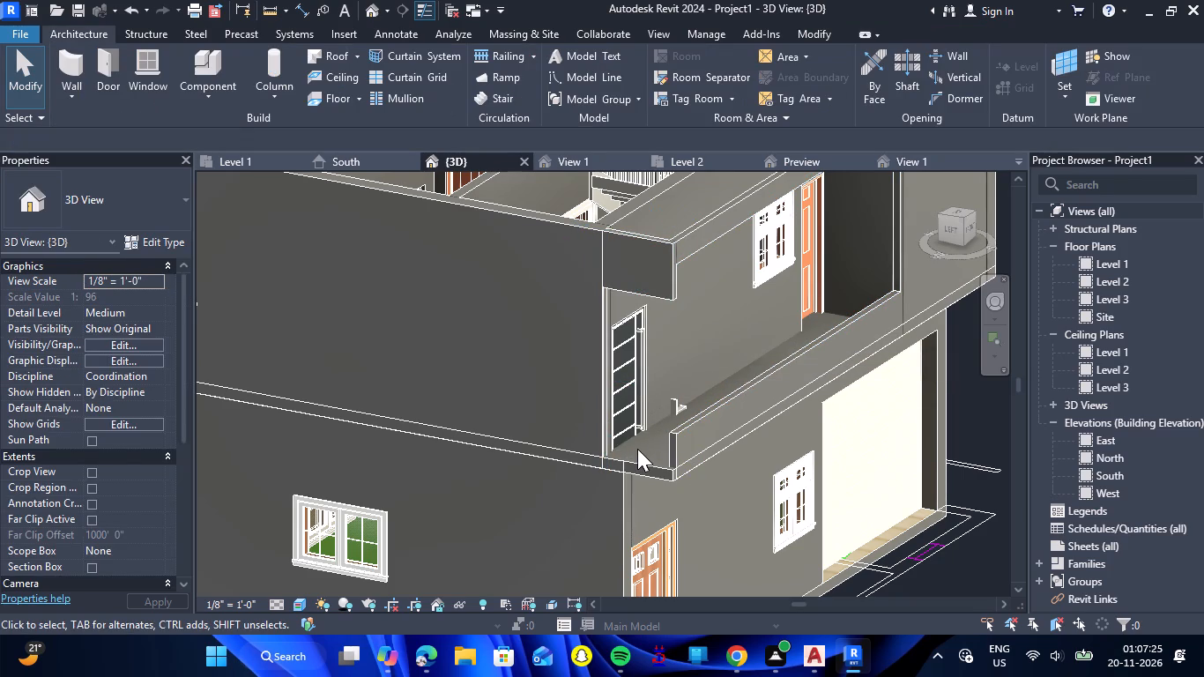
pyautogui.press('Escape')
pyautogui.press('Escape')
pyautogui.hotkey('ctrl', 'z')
# Stretch the bottom edge of the side wall opening up to a base offset of 2'.
pyautogui.click(660, 301)
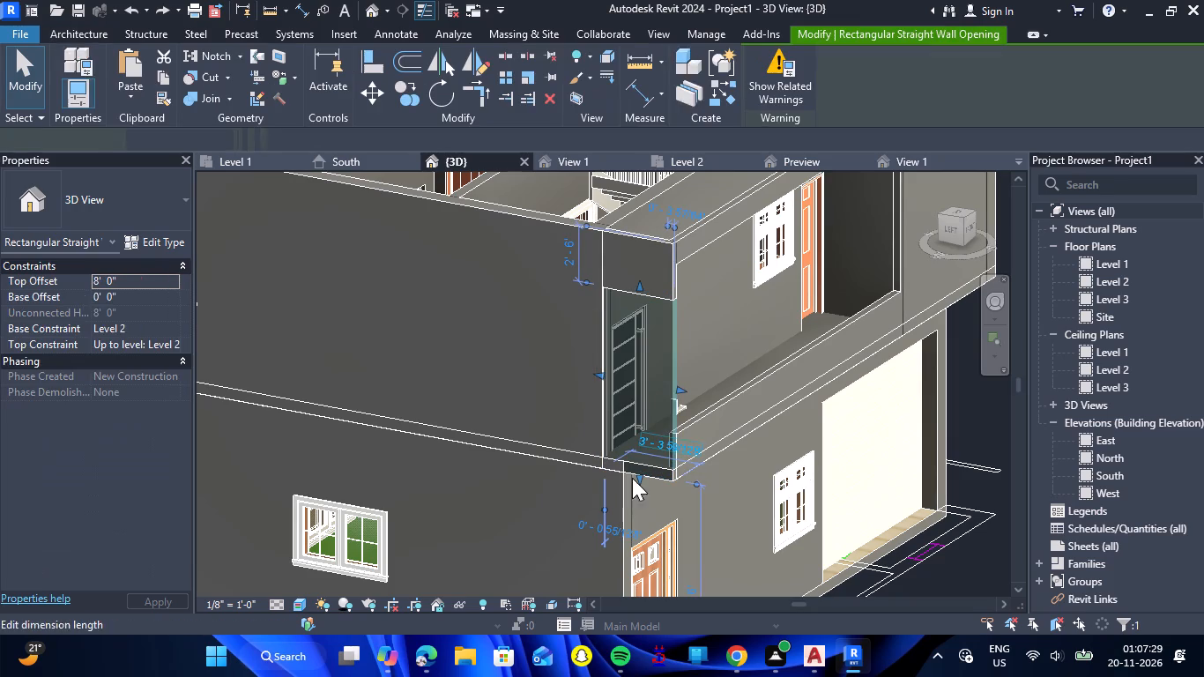
pyautogui.moveTo(637, 477); pyautogui.dragTo(652, 400)
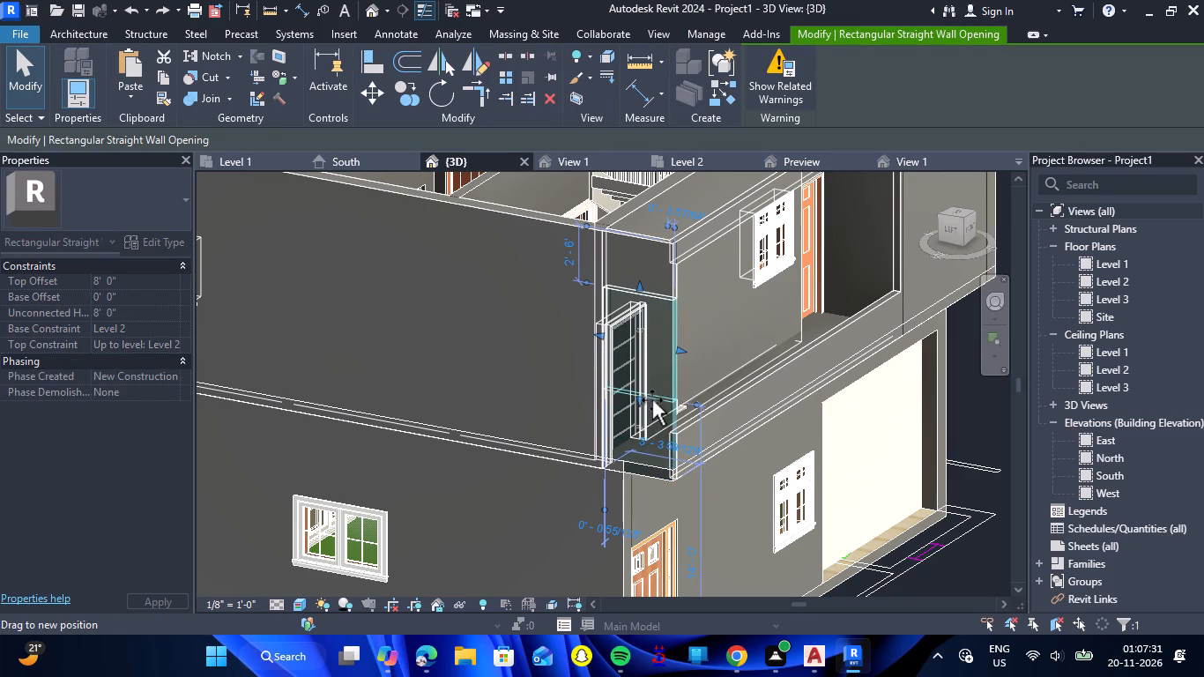
pyautogui.moveTo(652, 400); pyautogui.dragTo(649, 432)
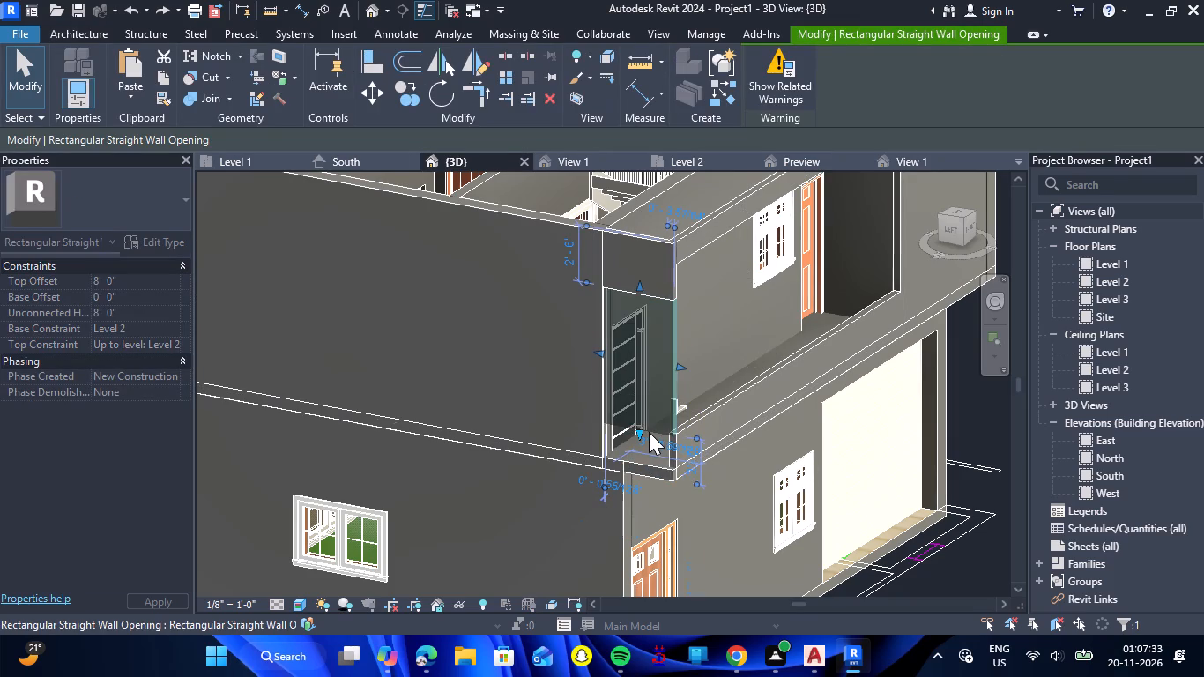
pyautogui.scroll(-5, 472, 387)
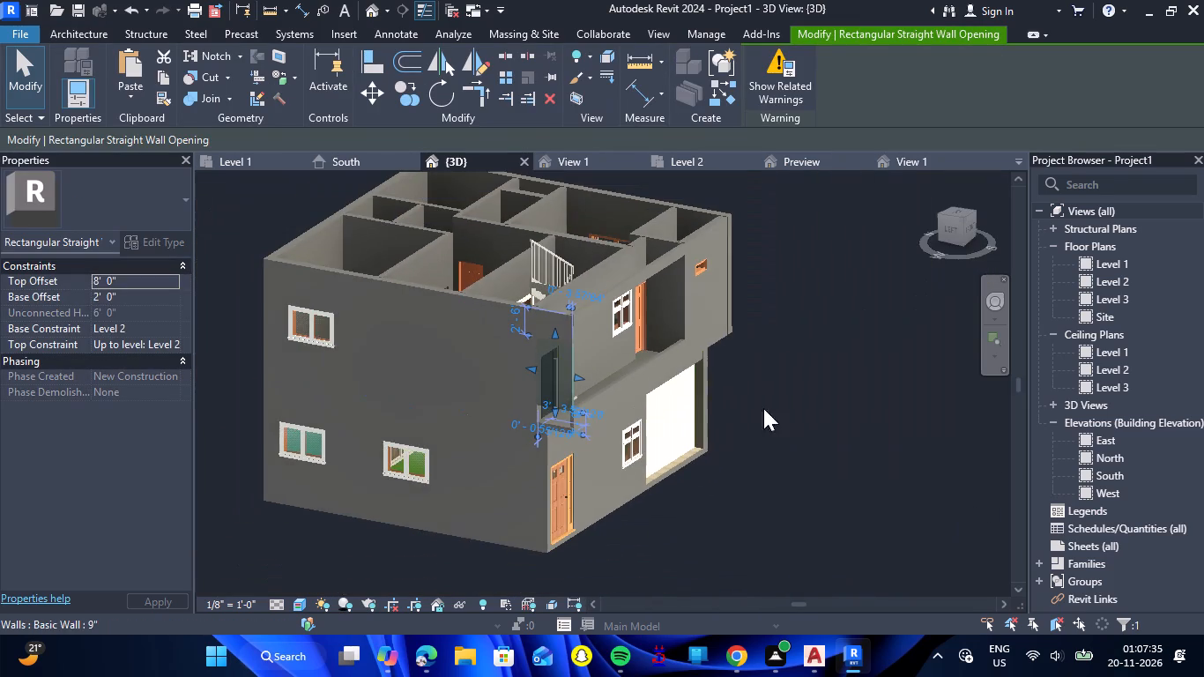
pyautogui.click(850, 354)
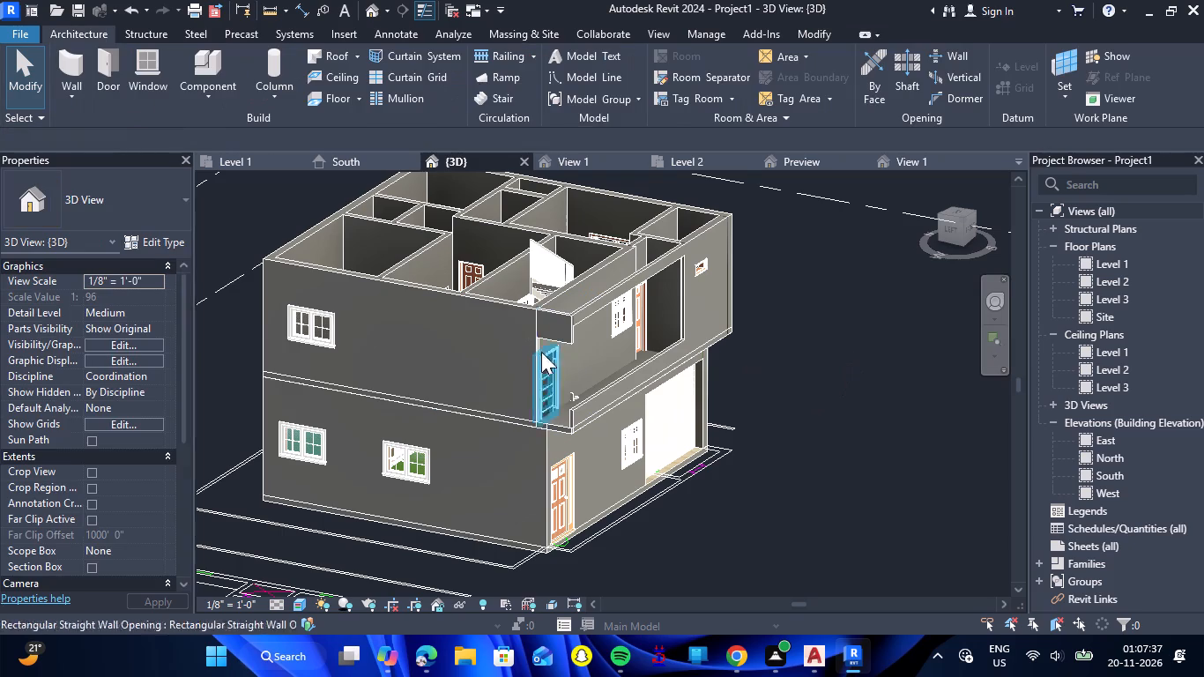
# Stretch the top edge of the side wall opening up past 8' 6", level with the top of the front balcony opening.
pyautogui.scroll(5, 544, 342)
pyautogui.click(561, 344)
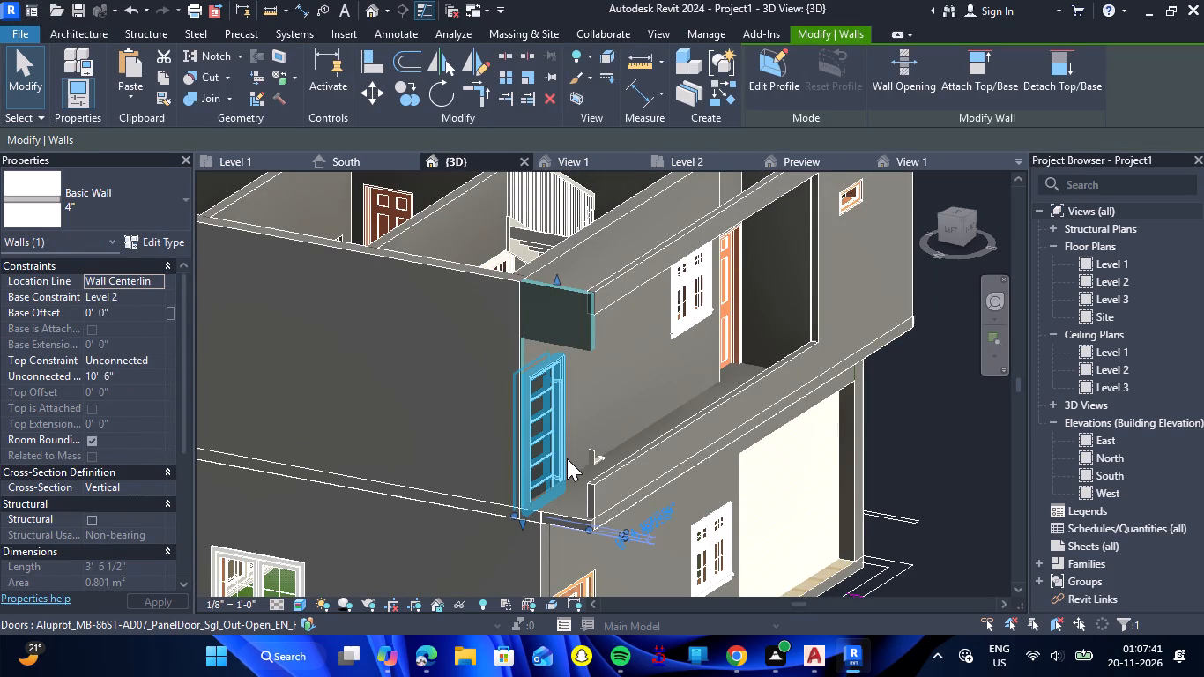
pyautogui.press('Escape')
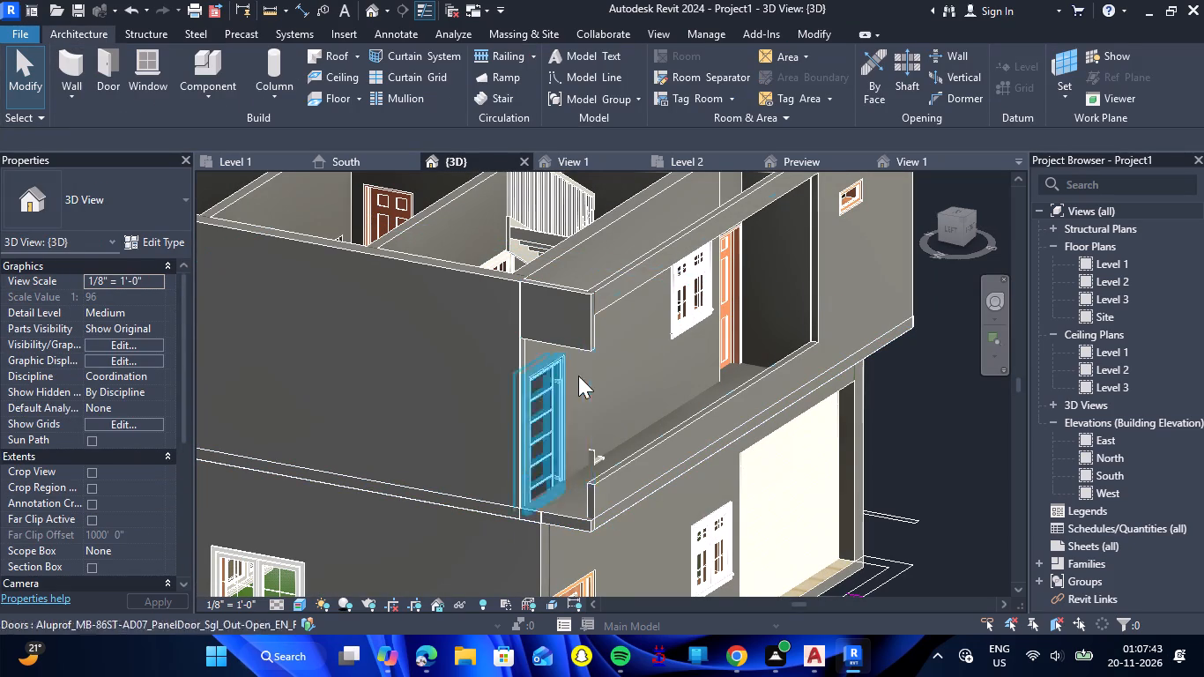
pyautogui.click(566, 352)
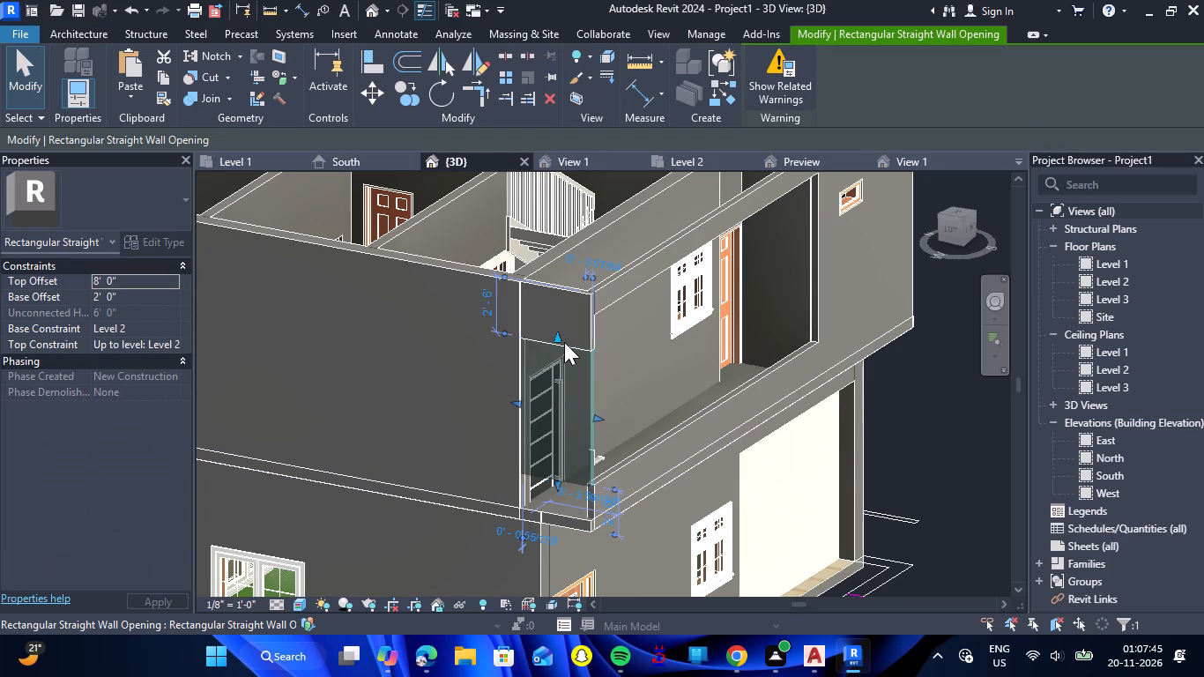
pyautogui.moveTo(554, 337); pyautogui.dragTo(557, 317)
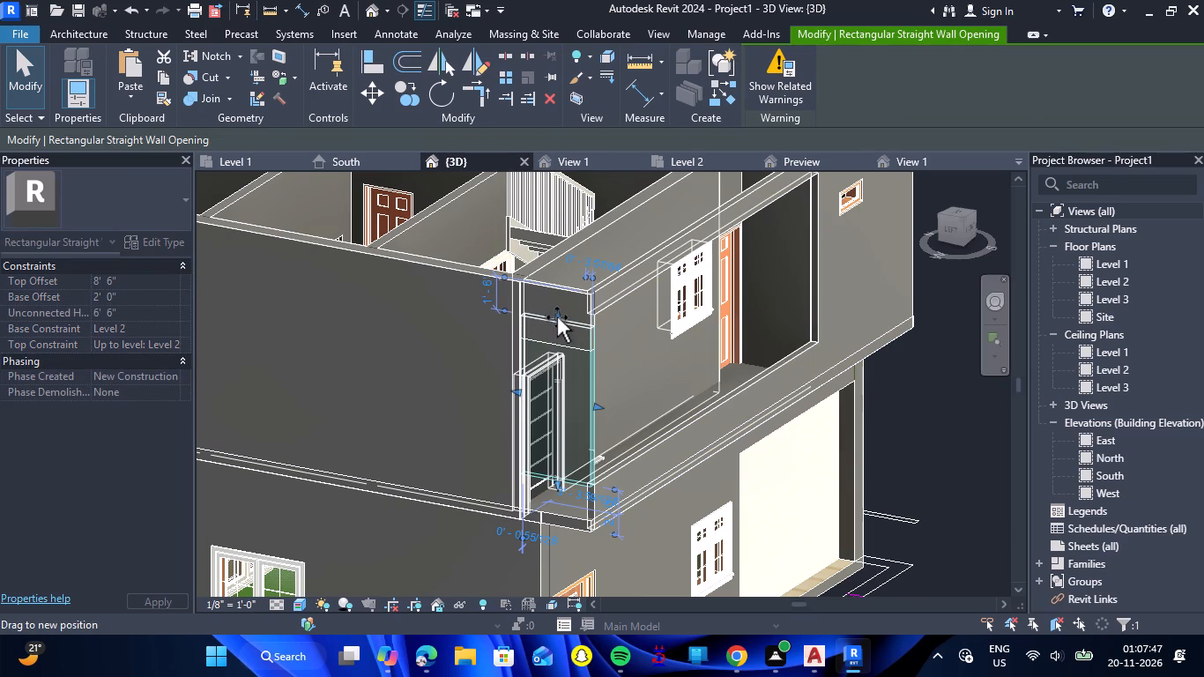
pyautogui.moveTo(557, 317); pyautogui.dragTo(556, 306)
pyautogui.scroll(6, 591, 306)
pyautogui.press('Escape')
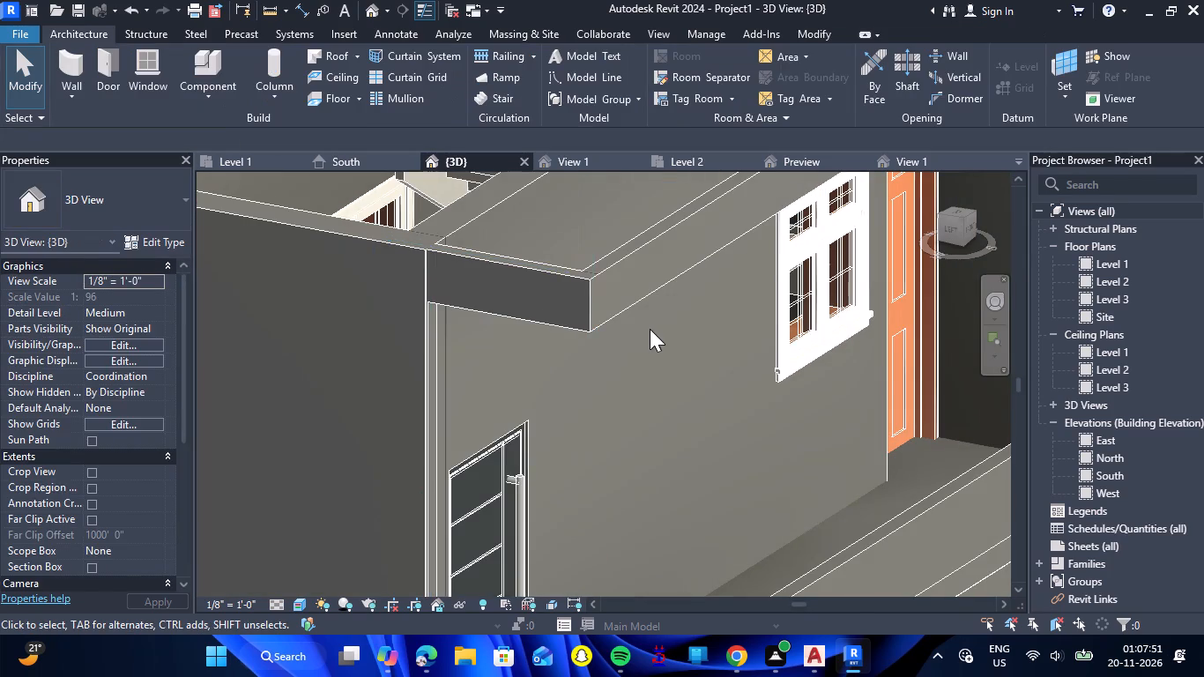
pyautogui.scroll(-11, 650, 329)
pyautogui.click(883, 416)
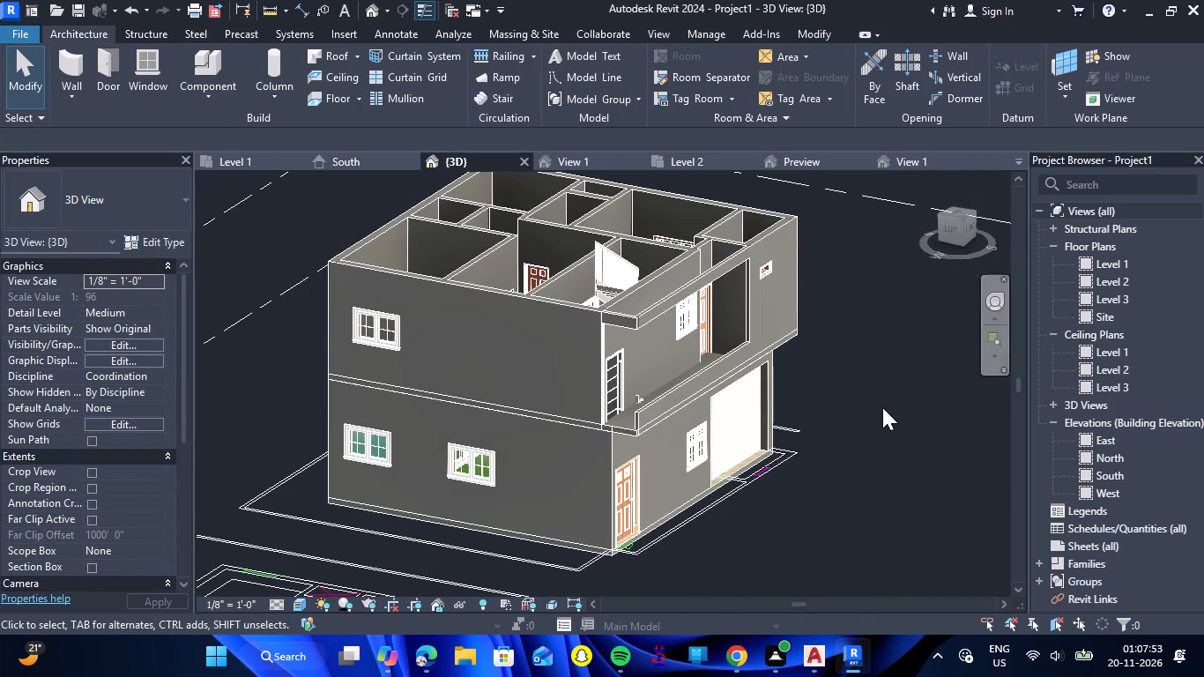
# Nudge the assembled stair away from the balcony so its landing edge clears the balcony's front parapet.
pyautogui.scroll(4, 665, 420)
pyautogui.scroll(5, 540, 413)
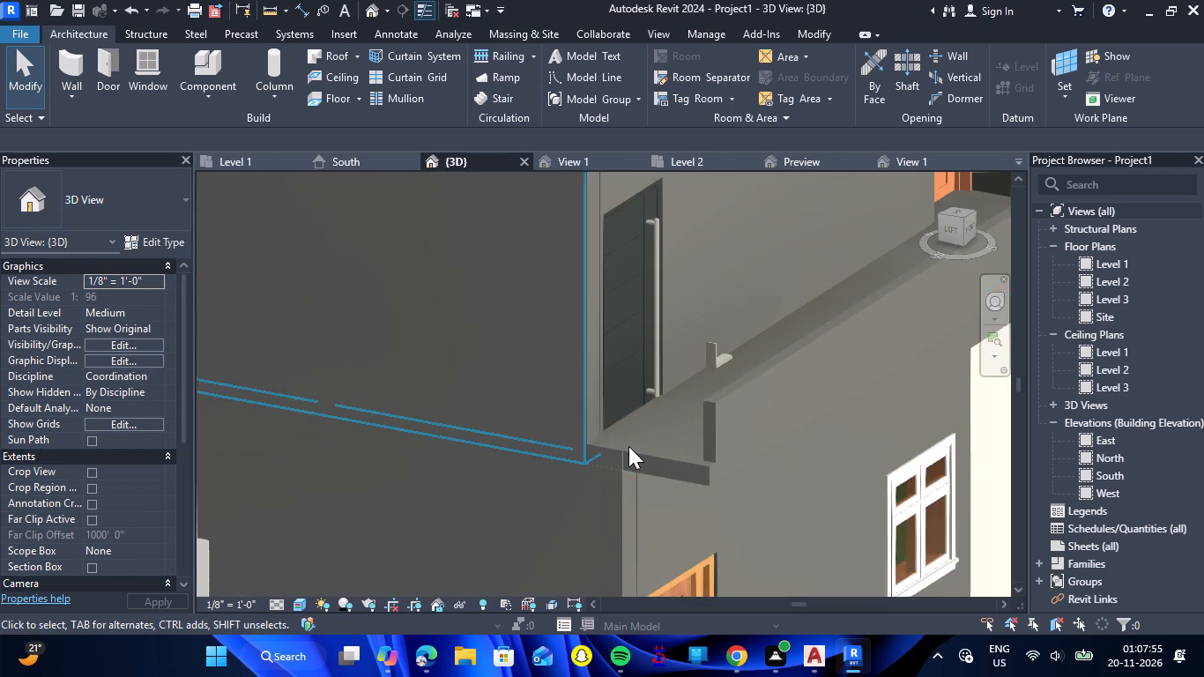
pyautogui.scroll(3, 628, 446)
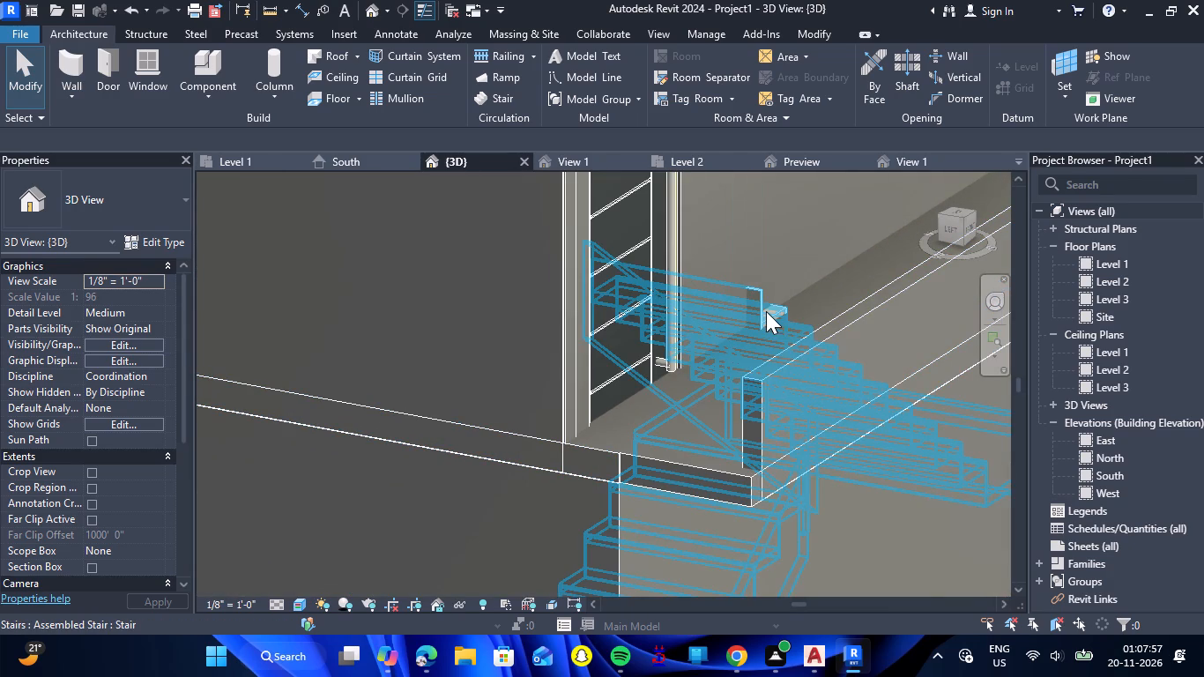
pyautogui.click(766, 311)
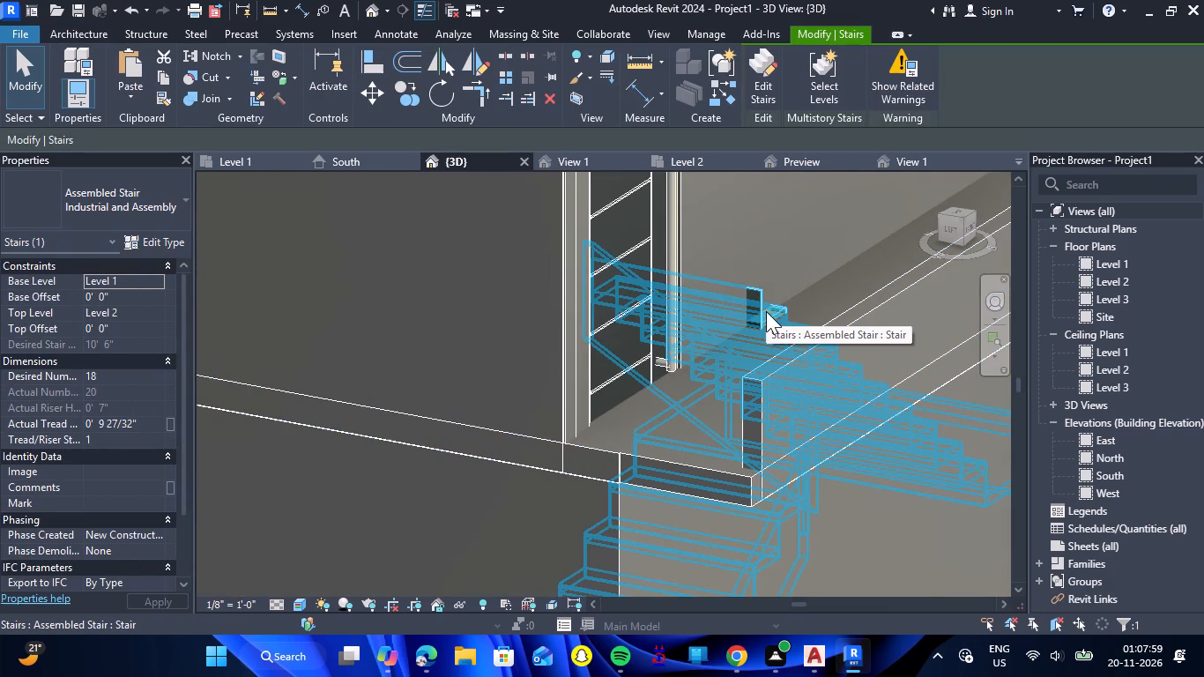
pyautogui.press('Left')
pyautogui.press('Left')
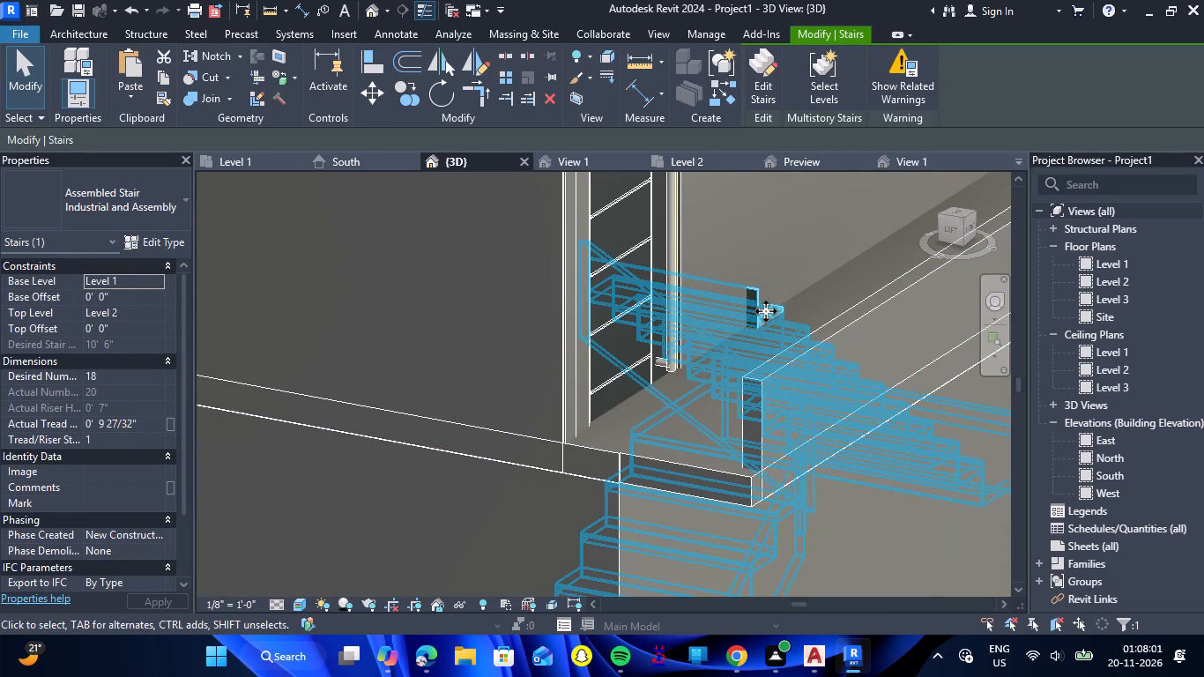
pyautogui.press('Left')
pyautogui.press('Left')
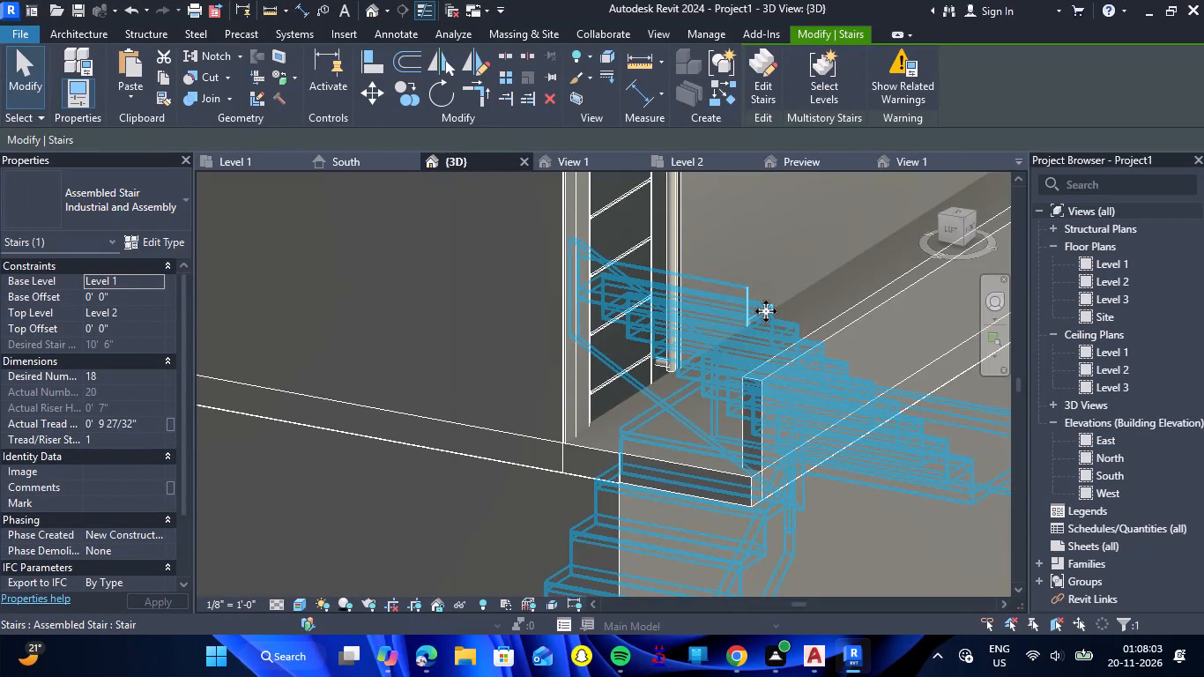
pyautogui.press('Left')
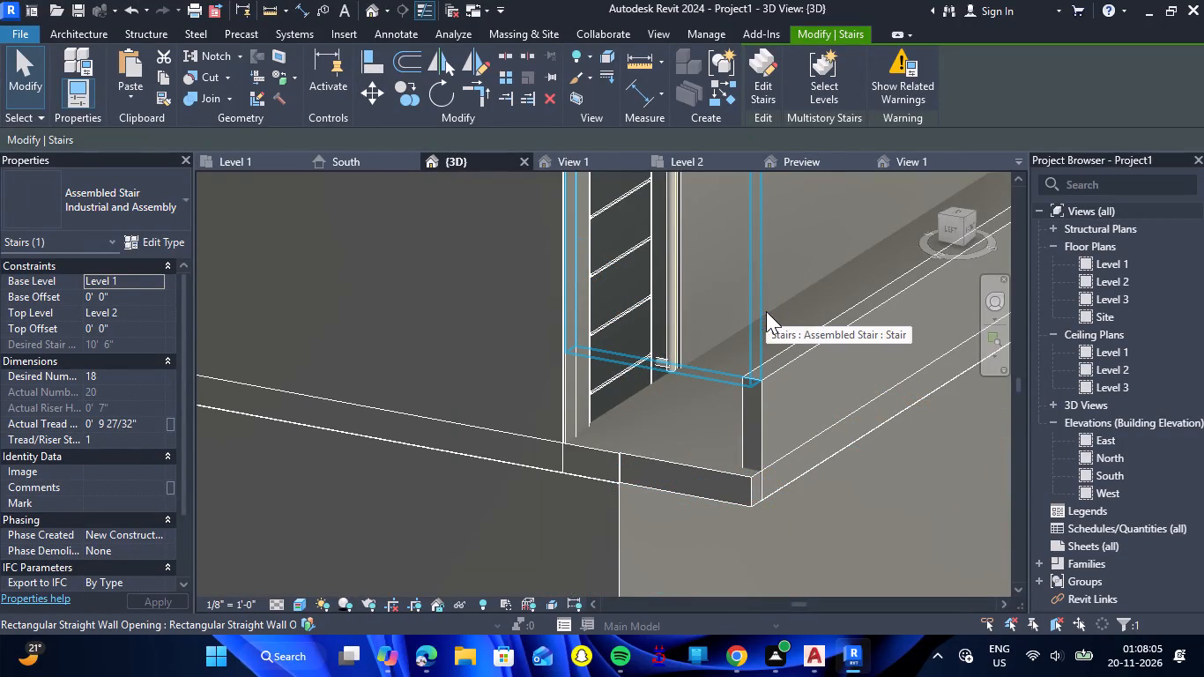
pyautogui.press('Escape')
# Stretch the bottom edge of the rectangular opening in the balcony's short side wall up to a base offset of 2'.
pyautogui.scroll(-4, 766, 311)
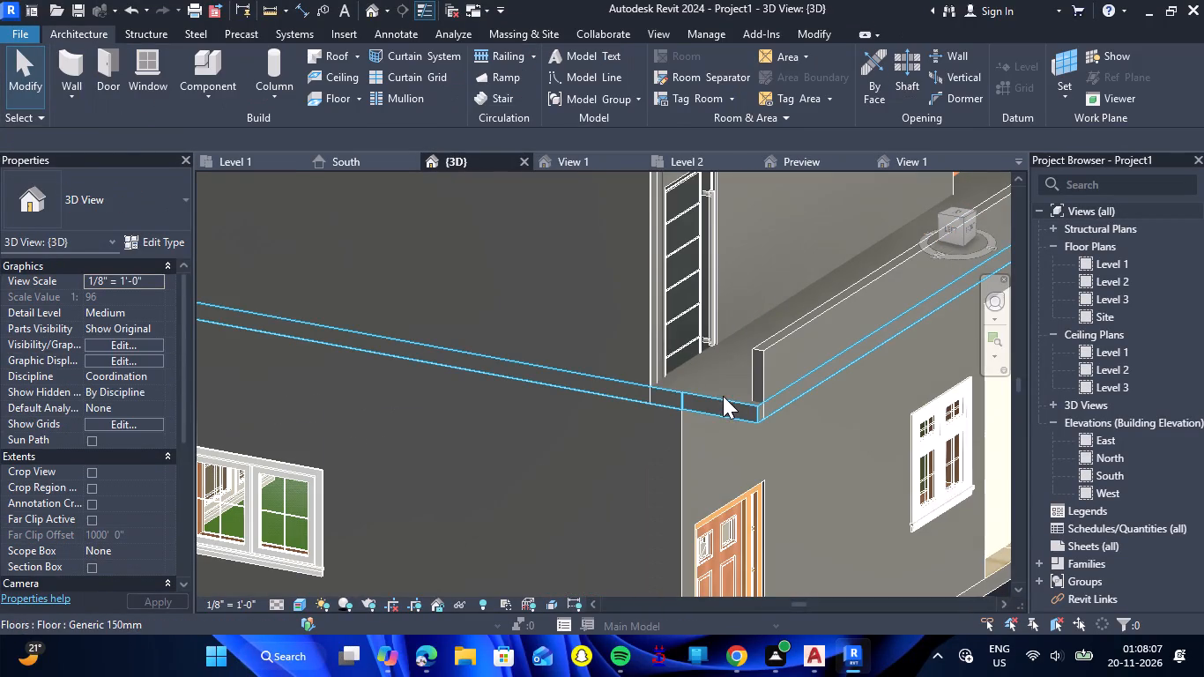
pyautogui.scroll(-4, 767, 330)
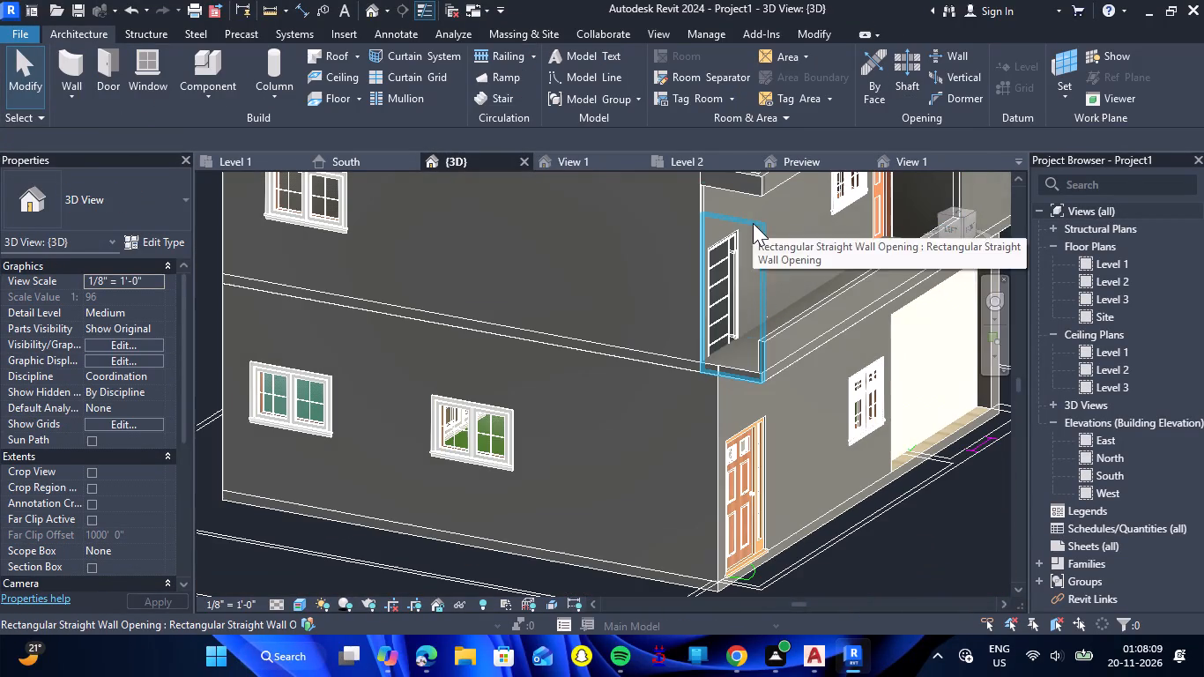
pyautogui.click(751, 223)
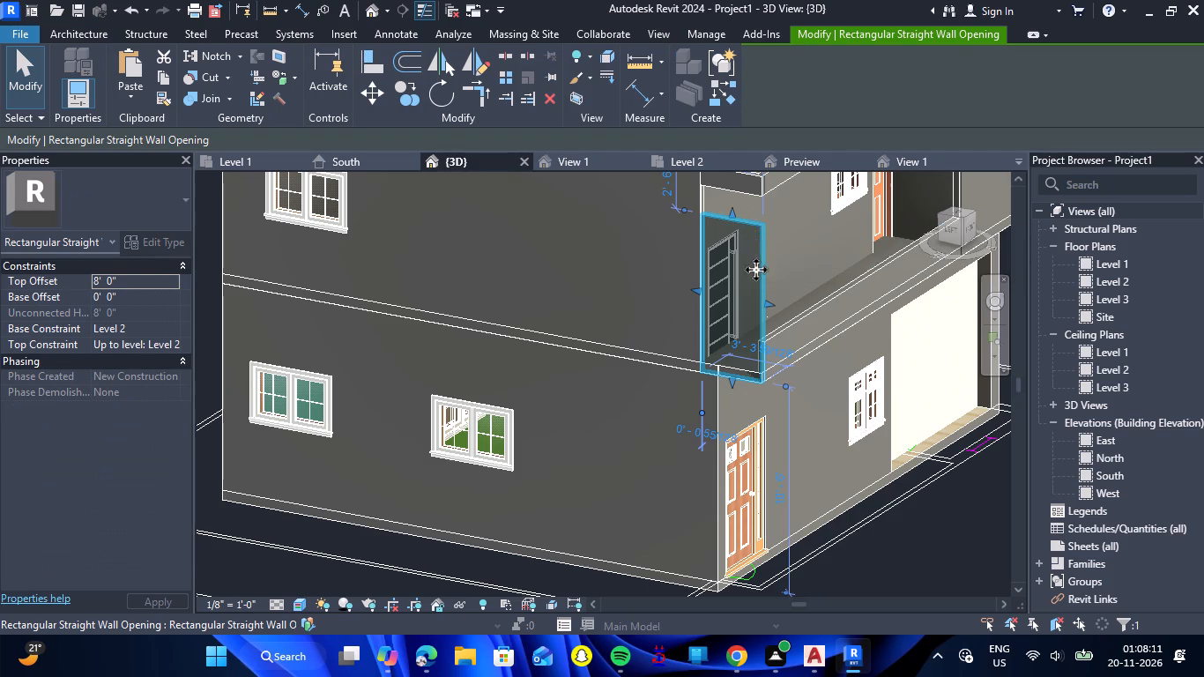
pyautogui.moveTo(733, 376); pyautogui.dragTo(735, 342)
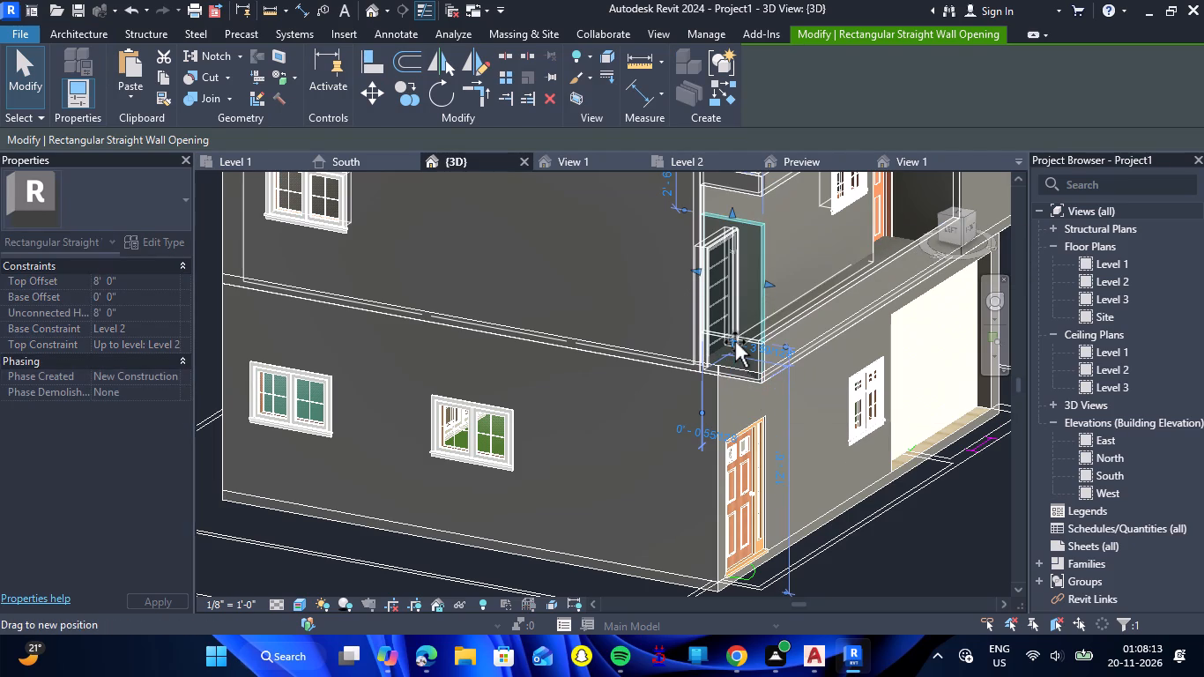
pyautogui.moveTo(735, 342); pyautogui.dragTo(735, 340)
pyautogui.scroll(-3, 734, 342)
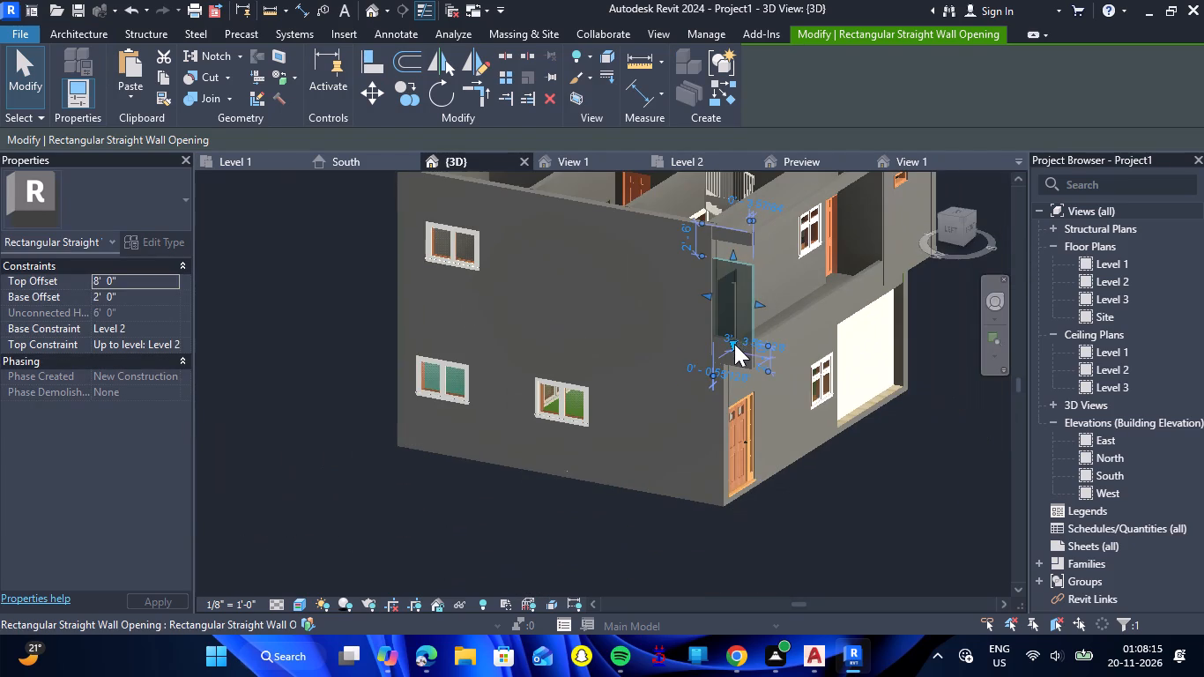
pyautogui.click(951, 431)
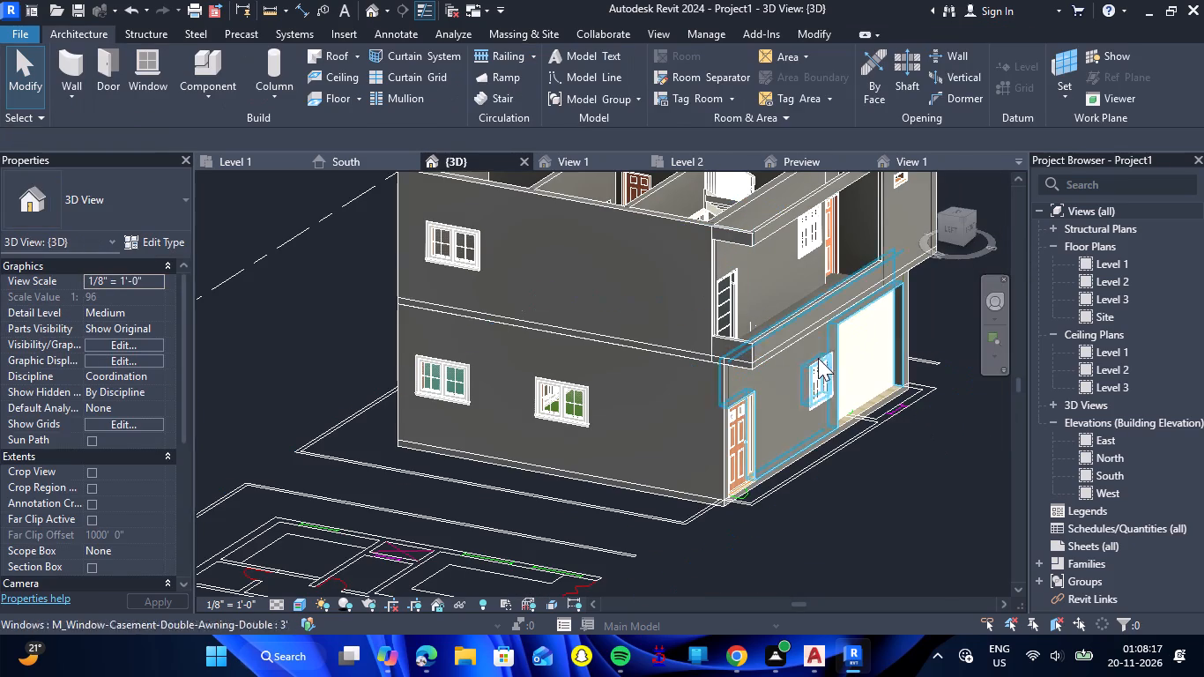
# Examine the balcony parapets, stair and Level 2 rooms in 3D from the front, the side and above.
pyautogui.scroll(4, 769, 329)
pyautogui.scroll(-3, 769, 329)
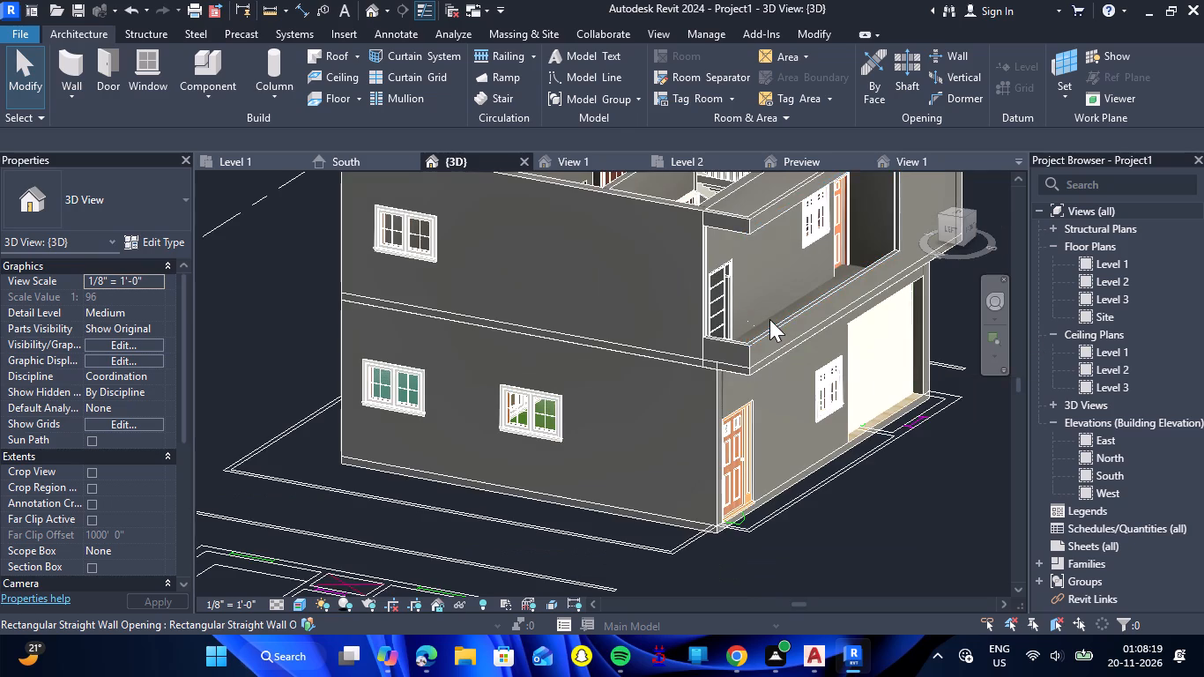
pyautogui.scroll(-4, 769, 319)
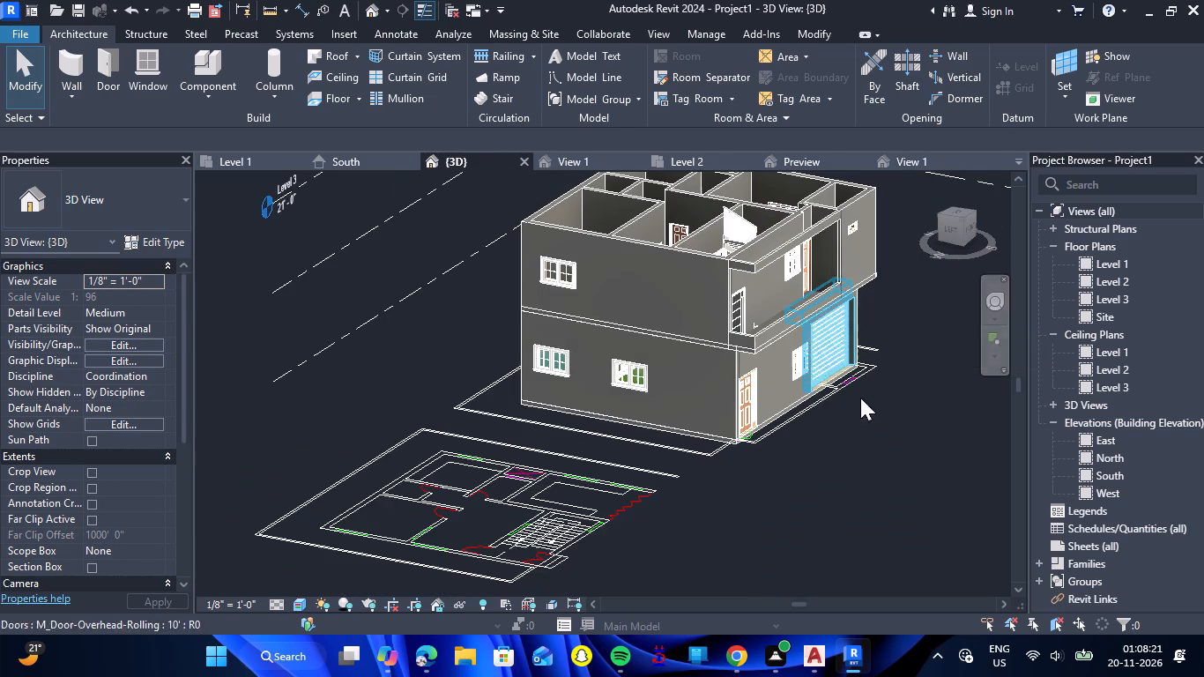
pyautogui.keyDown('shift'); pyautogui.moveTo(888, 428); pyautogui.dragTo(799, 444); pyautogui.keyUp('shift')
pyautogui.keyDown('shift'); pyautogui.moveTo(888, 428); pyautogui.dragTo(799, 444, button='right'); pyautogui.keyUp('shift')
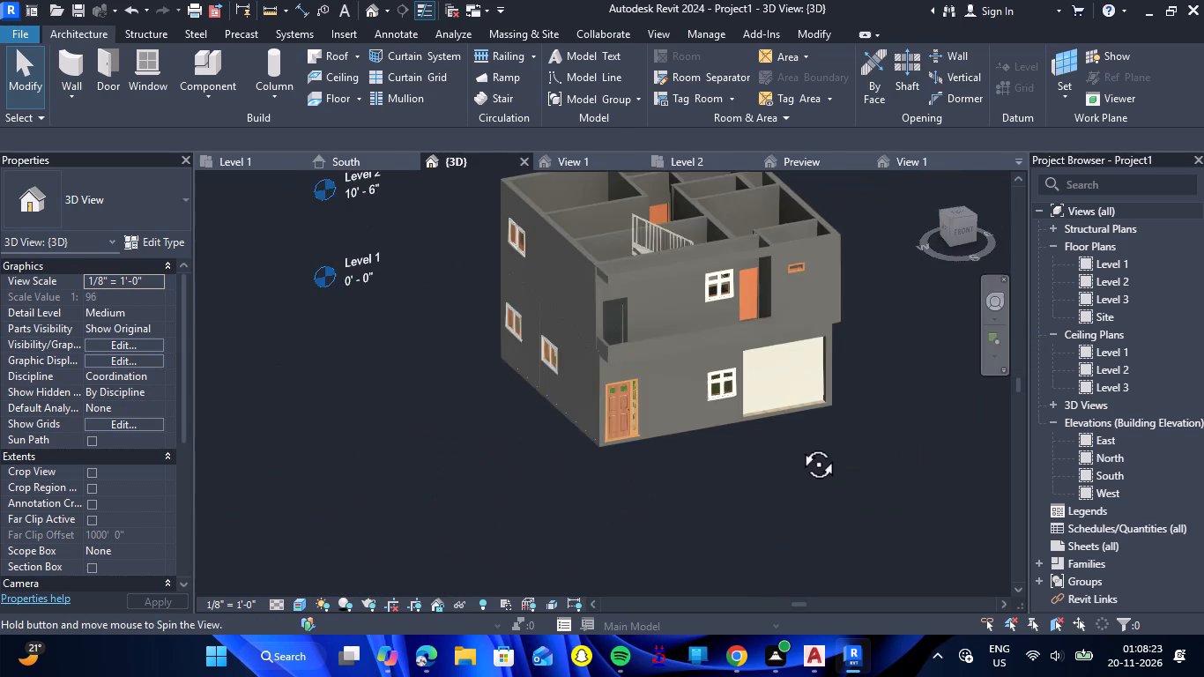
pyautogui.keyDown('shift'); pyautogui.moveTo(799, 444); pyautogui.dragTo(770, 458, button='right'); pyautogui.keyUp('shift')
pyautogui.keyDown('shift'); pyautogui.moveTo(799, 444); pyautogui.dragTo(753, 465); pyautogui.keyUp('shift')
pyautogui.moveTo(838, 458); pyautogui.dragTo(850, 462)
pyautogui.keyDown('shift'); pyautogui.moveTo(838, 458); pyautogui.dragTo(850, 462, button='right'); pyautogui.keyUp('shift')
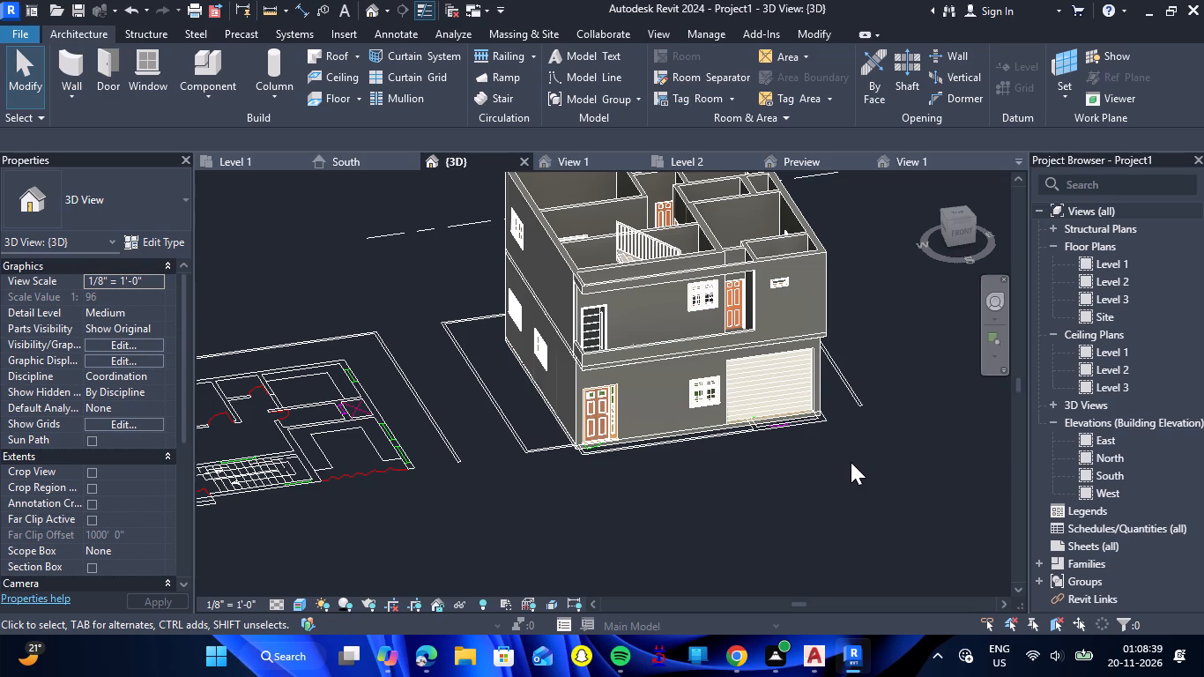
pyautogui.scroll(-3, 850, 510)
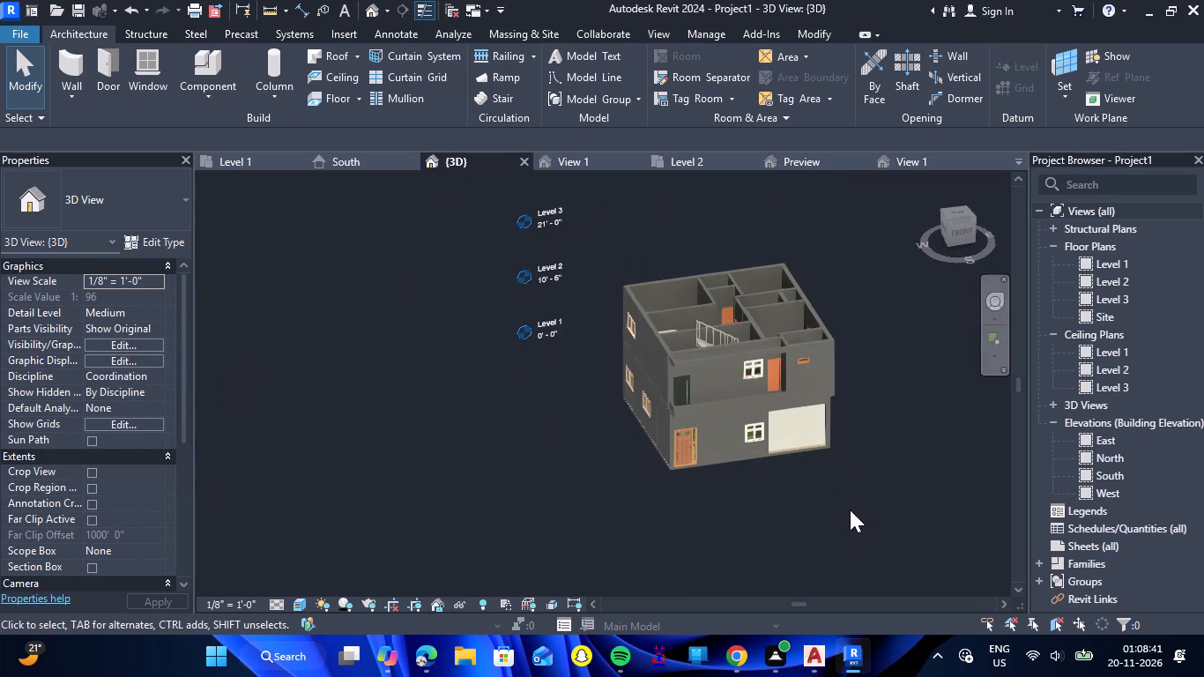
pyautogui.scroll(5, 881, 356)
pyautogui.scroll(2, 819, 391)
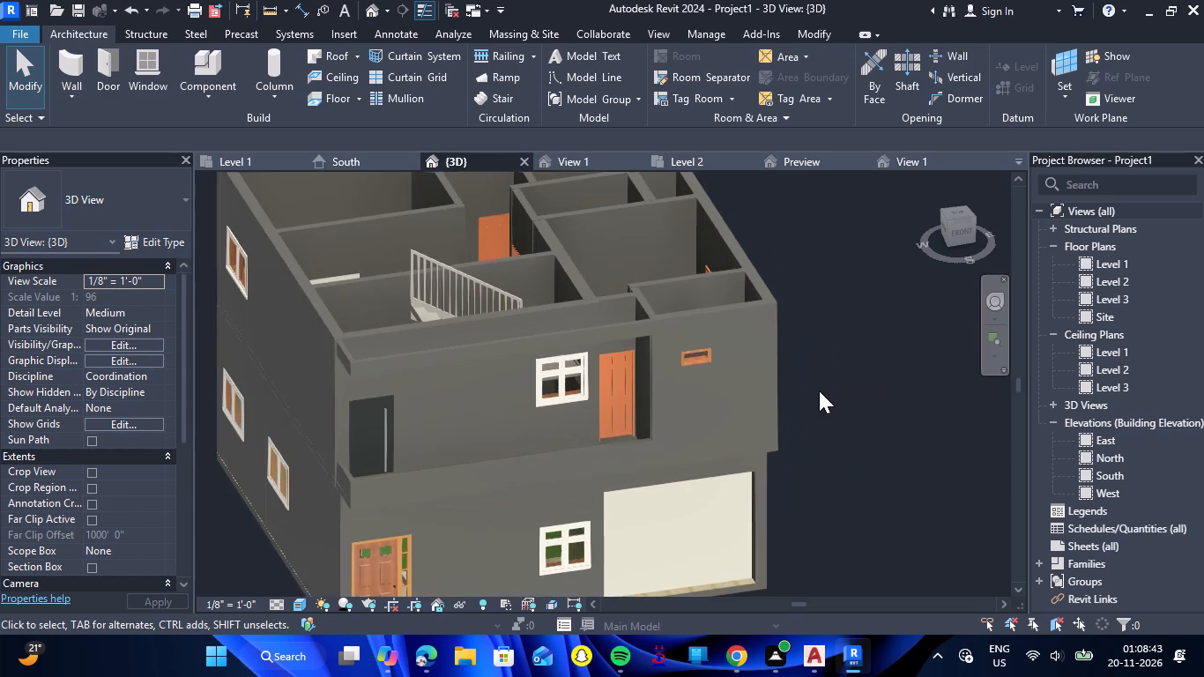
pyautogui.scroll(1, 386, 444)
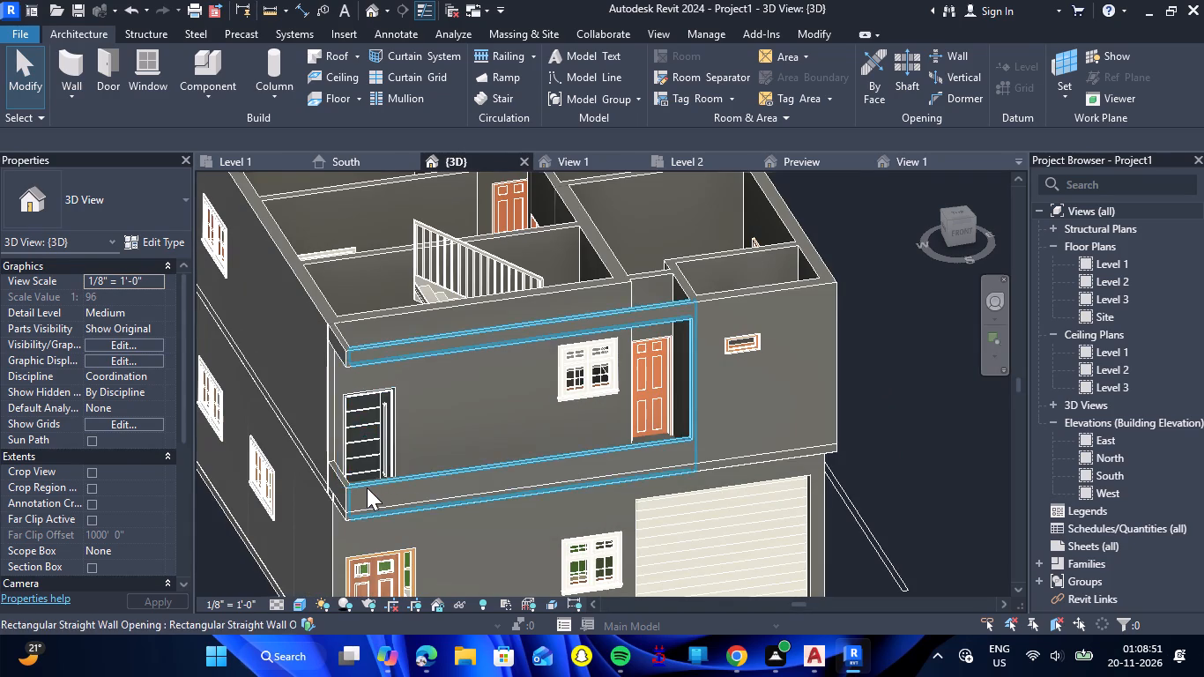
pyautogui.scroll(2, 366, 488)
pyautogui.scroll(-5, 366, 488)
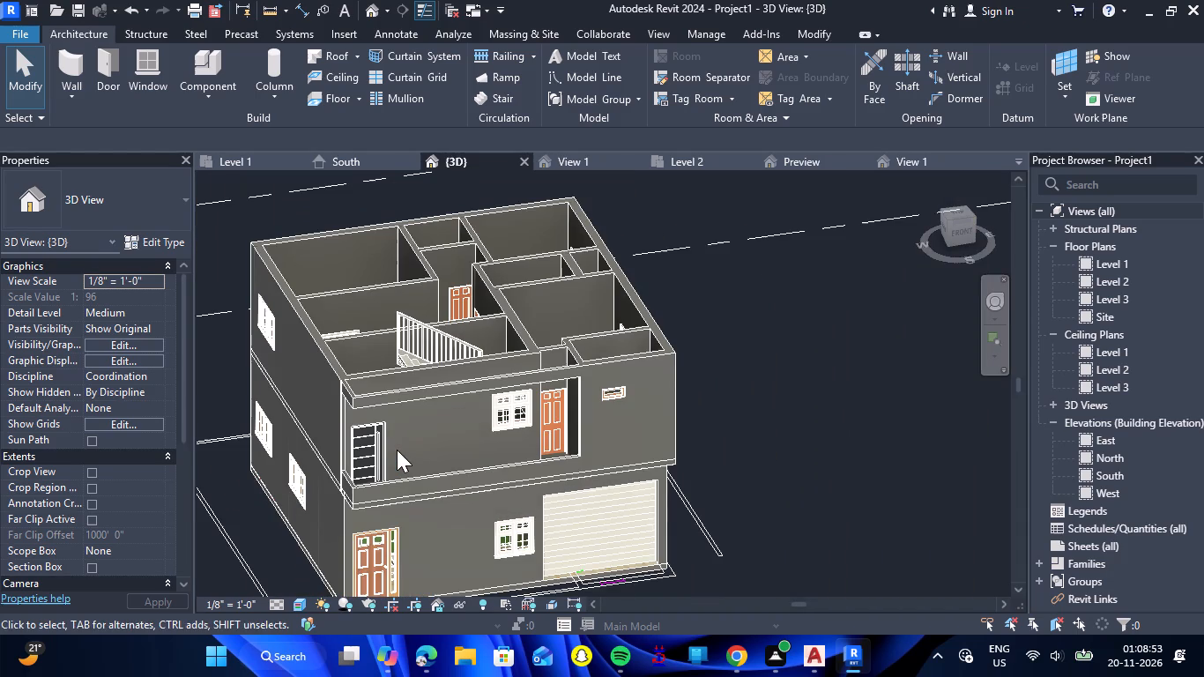
pyautogui.moveTo(824, 447); pyautogui.dragTo(967, 487)
pyautogui.keyDown('shift'); pyautogui.moveTo(828, 448); pyautogui.dragTo(967, 487, button='right'); pyautogui.keyUp('shift')
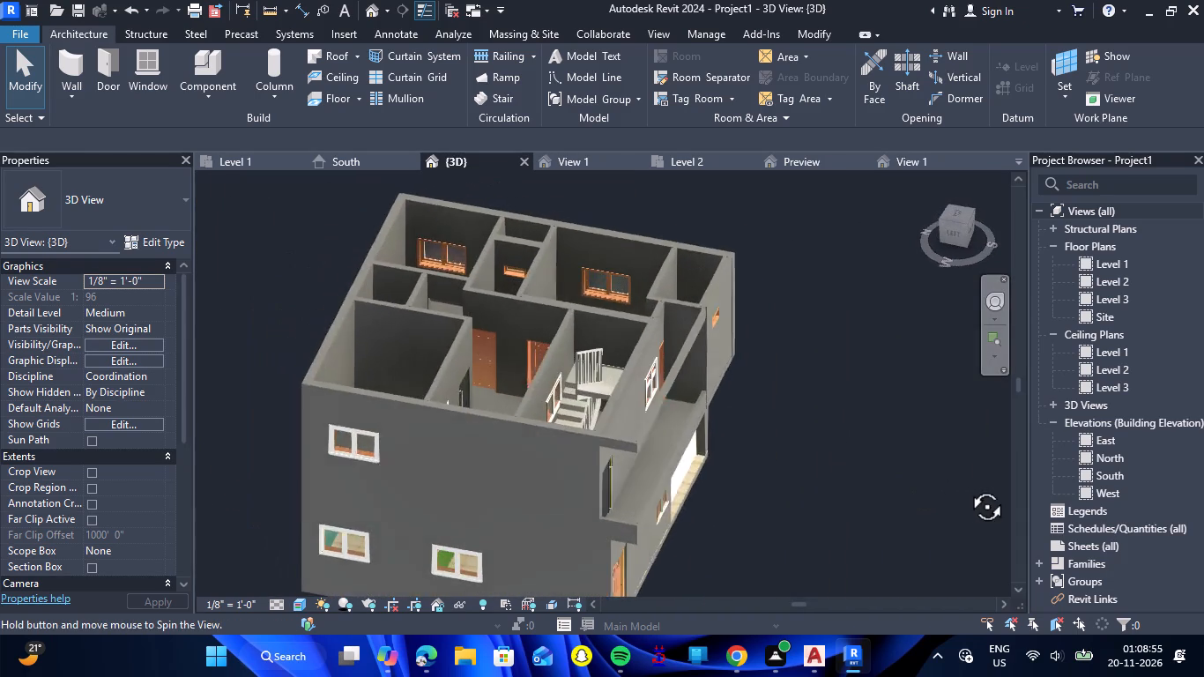
pyautogui.moveTo(967, 487); pyautogui.dragTo(1037, 497)
pyautogui.keyDown('shift'); pyautogui.moveTo(967, 487); pyautogui.dragTo(967, 496, button='right'); pyautogui.keyUp('shift')
pyautogui.keyDown('shift'); pyautogui.moveTo(1035, 497); pyautogui.dragTo(967, 496); pyautogui.keyUp('shift')
pyautogui.keyDown('shift'); pyautogui.moveTo(903, 411); pyautogui.dragTo(855, 443); pyautogui.keyUp('shift')
pyautogui.keyDown('shift'); pyautogui.moveTo(903, 411); pyautogui.dragTo(855, 443, button='right'); pyautogui.keyUp('shift')
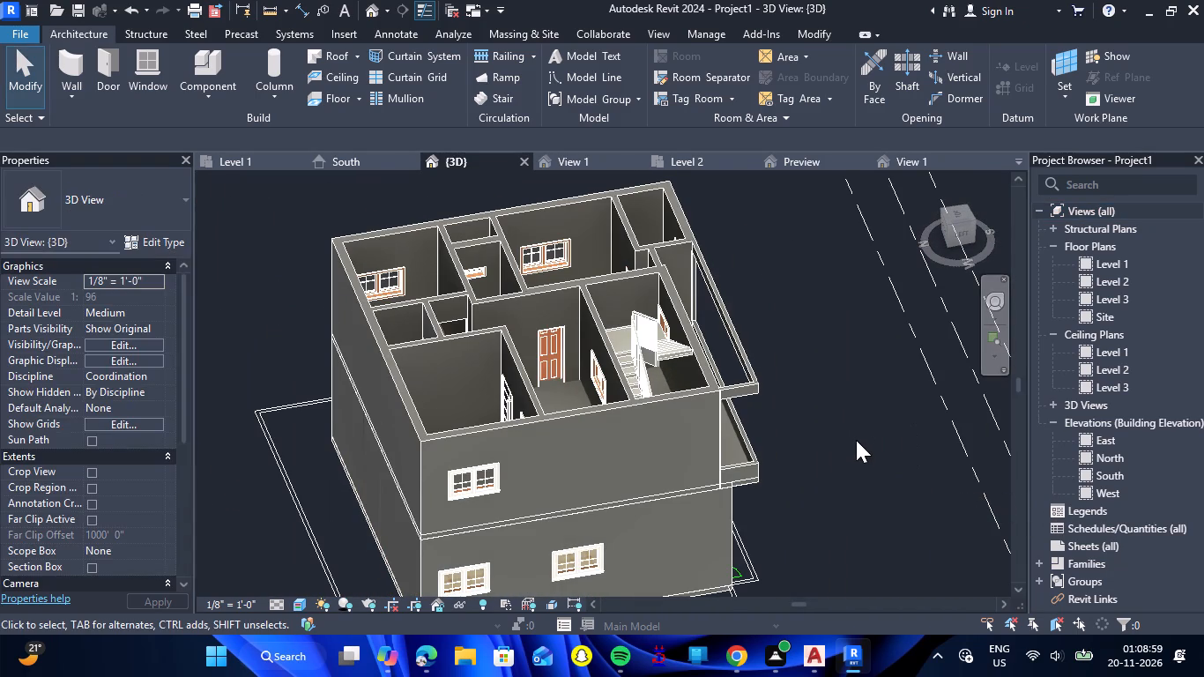
pyautogui.press('Escape')
# Paint the Level 2 floor surface with the FLOORING TILES material.
pyautogui.keyDown('shift'); pyautogui.moveTo(810, 395); pyautogui.dragTo(794, 442, button='right'); pyautogui.keyUp('shift')
pyautogui.keyDown('shift'); pyautogui.moveTo(810, 395); pyautogui.dragTo(794, 442); pyautogui.keyUp('shift')
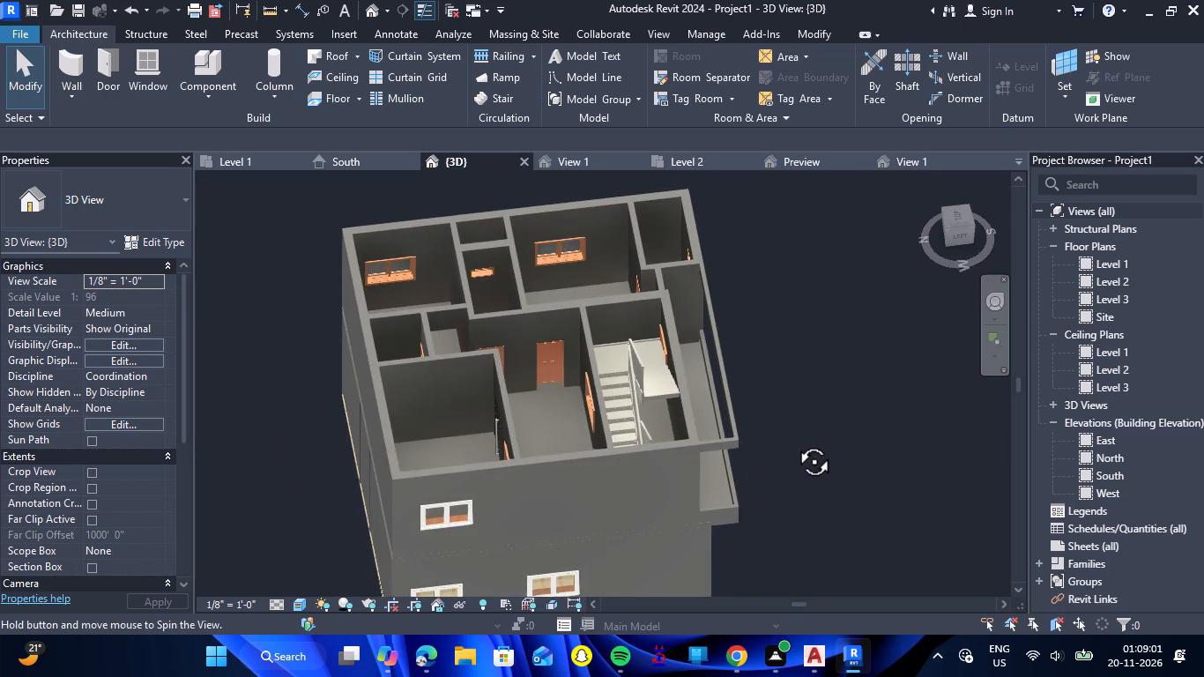
pyautogui.keyDown('shift'); pyautogui.moveTo(794, 442); pyautogui.dragTo(595, 409, button='right'); pyautogui.keyUp('shift')
pyautogui.keyDown('shift'); pyautogui.moveTo(794, 442); pyautogui.dragTo(595, 409); pyautogui.keyUp('shift')
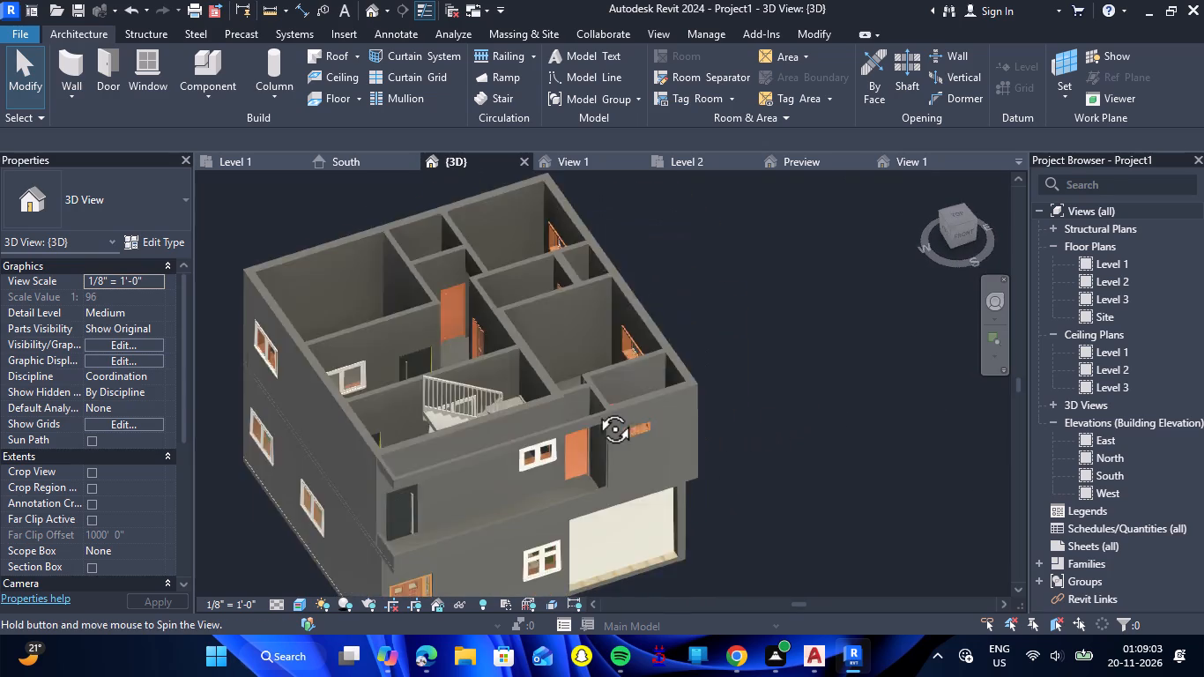
pyautogui.keyDown('shift'); pyautogui.moveTo(595, 409); pyautogui.dragTo(575, 409, button='right'); pyautogui.keyUp('shift')
pyautogui.keyDown('shift'); pyautogui.moveTo(595, 409); pyautogui.dragTo(575, 409); pyautogui.keyUp('shift')
pyautogui.write('PT')
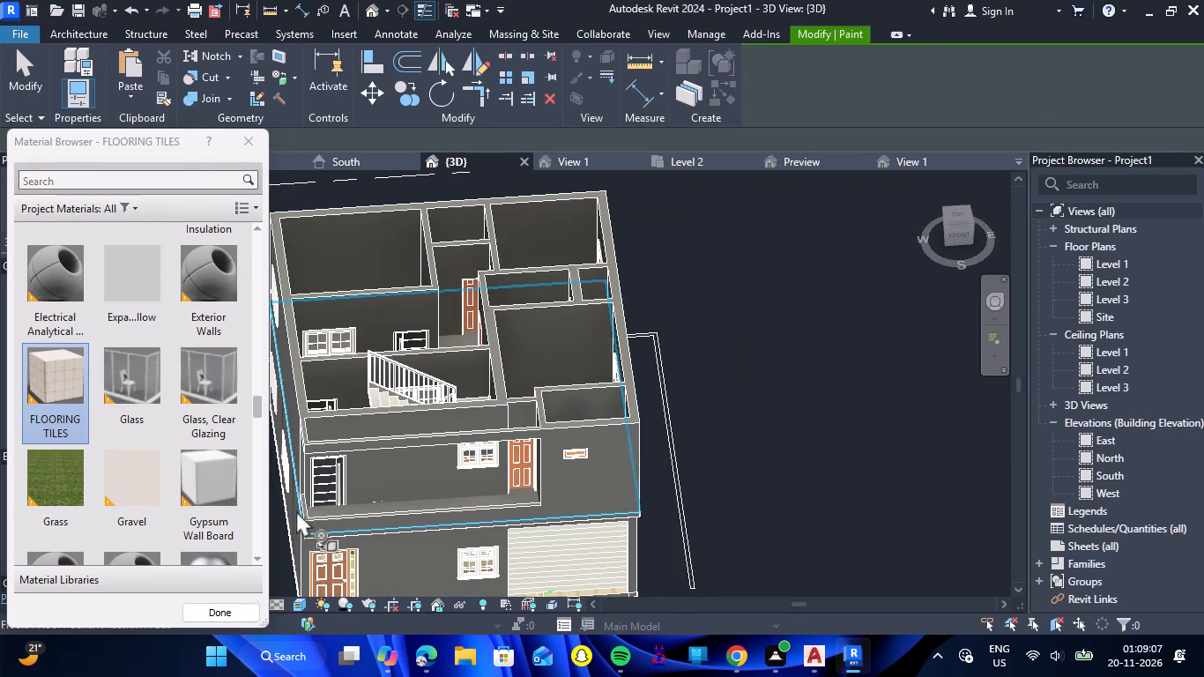
pyautogui.click(455, 336)
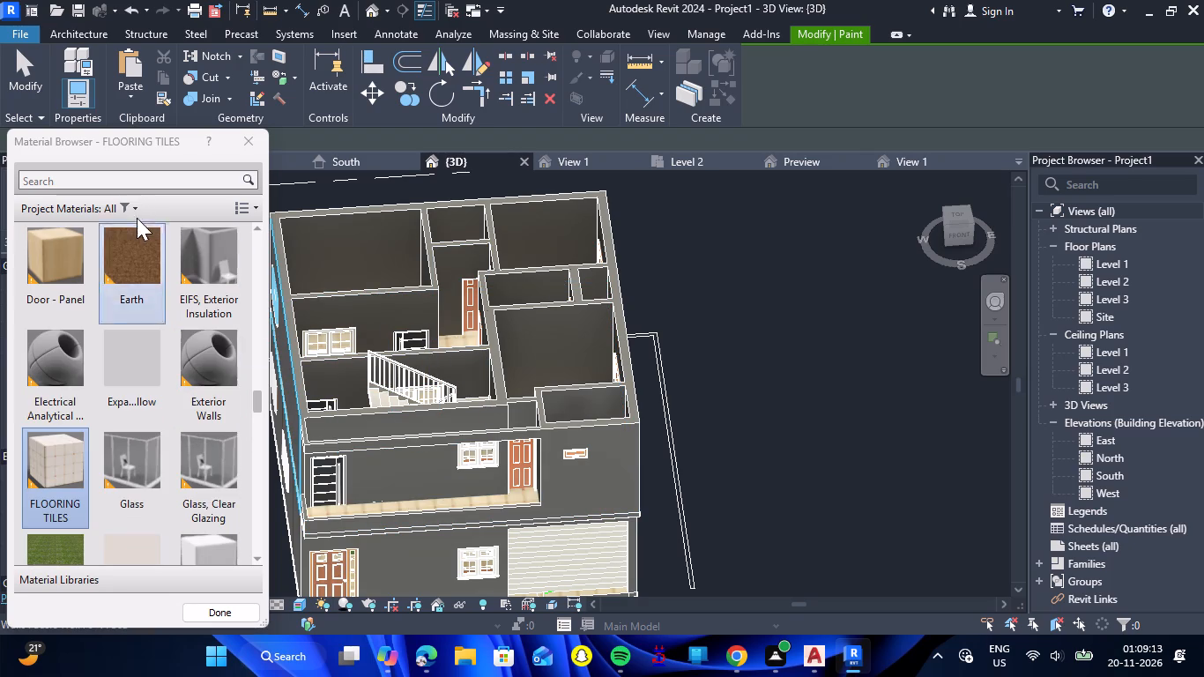
# Paint the inner faces of the rear and side exterior walls and the front bedroom's partition with BED ROOM WALL2.
pyautogui.click(145, 182)
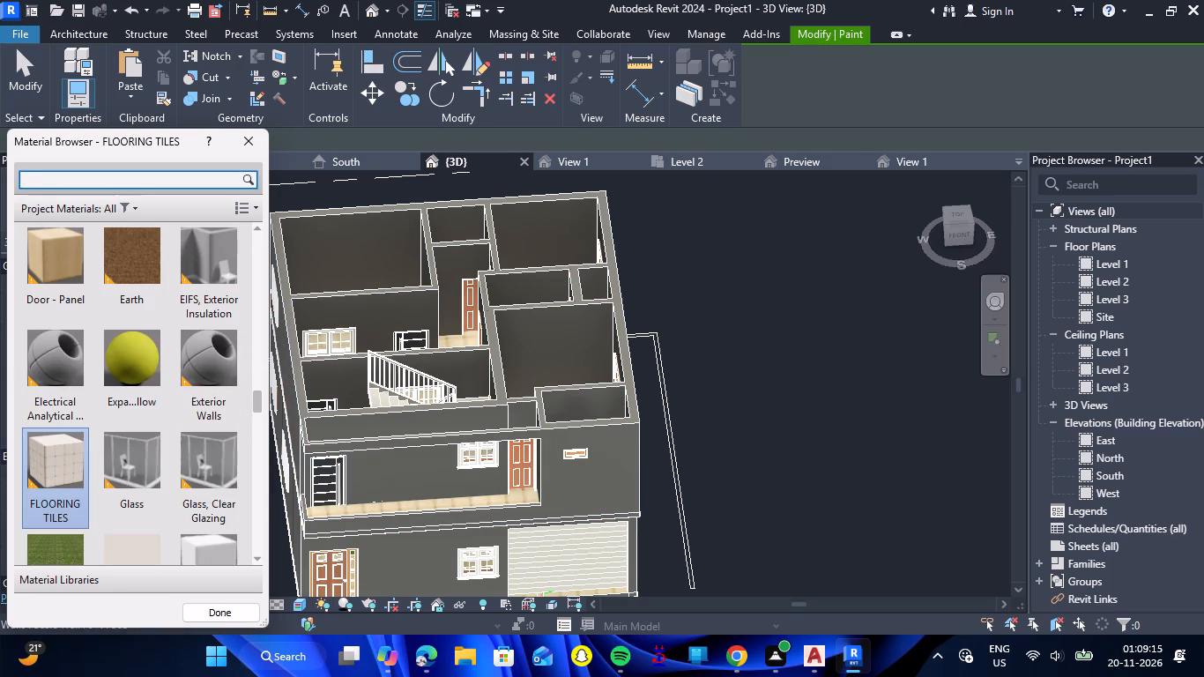
pyautogui.write('BED')
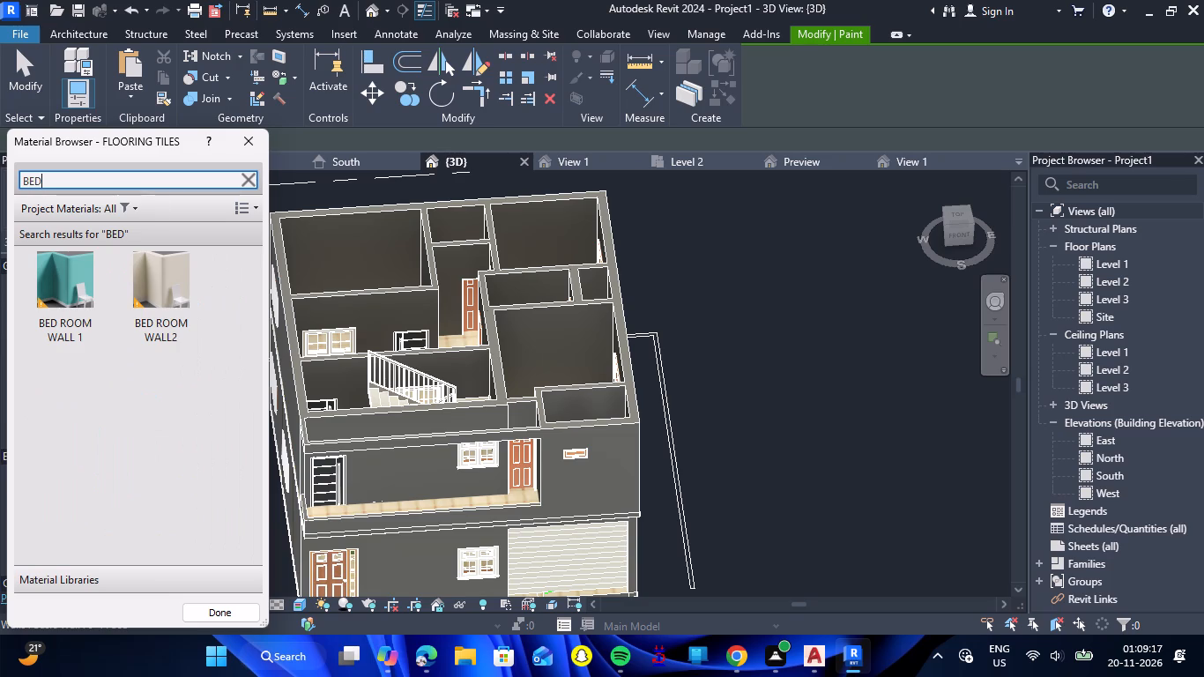
pyautogui.click(141, 314)
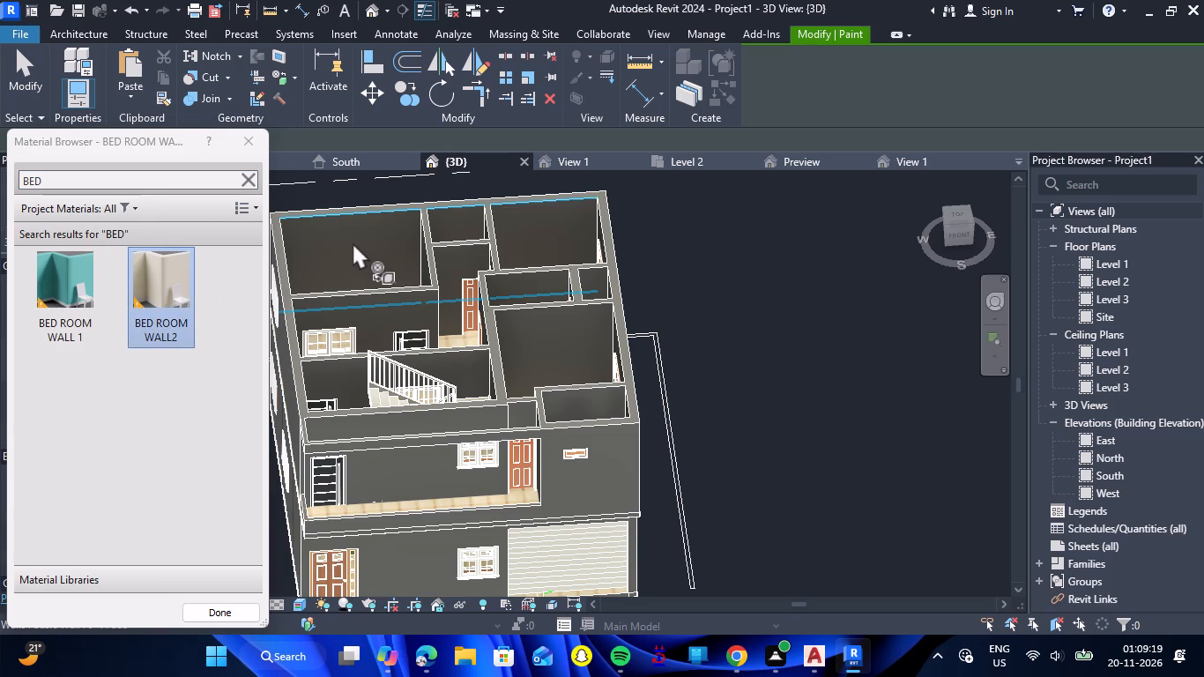
pyautogui.click(352, 242)
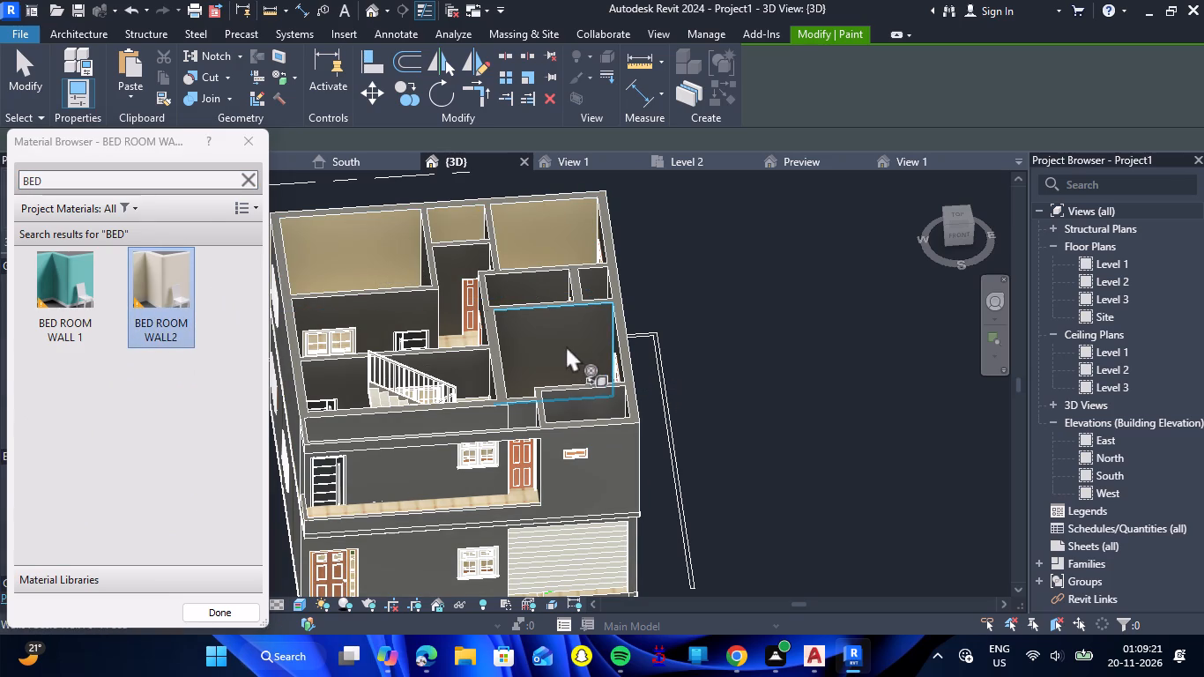
pyautogui.click(554, 338)
pyautogui.click(596, 238)
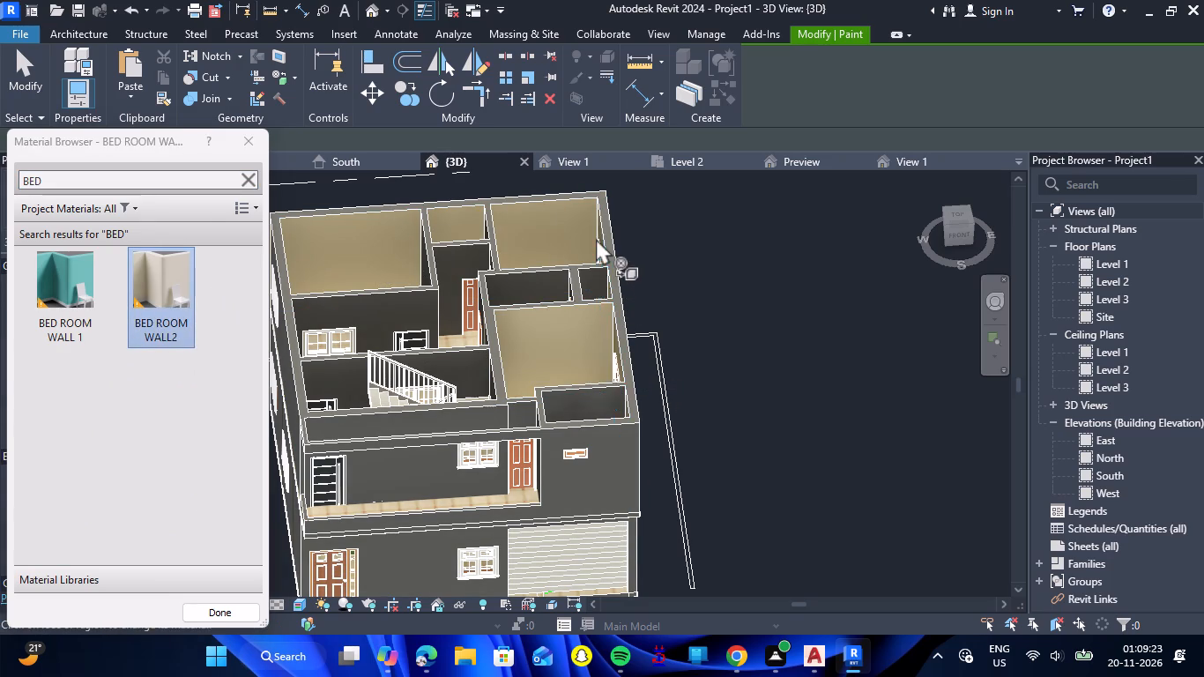
pyautogui.click(291, 265)
# Paint the partition wall face inside the rear corner bedroom with the BED ROOM WALL 1 material.
pyautogui.click(44, 314)
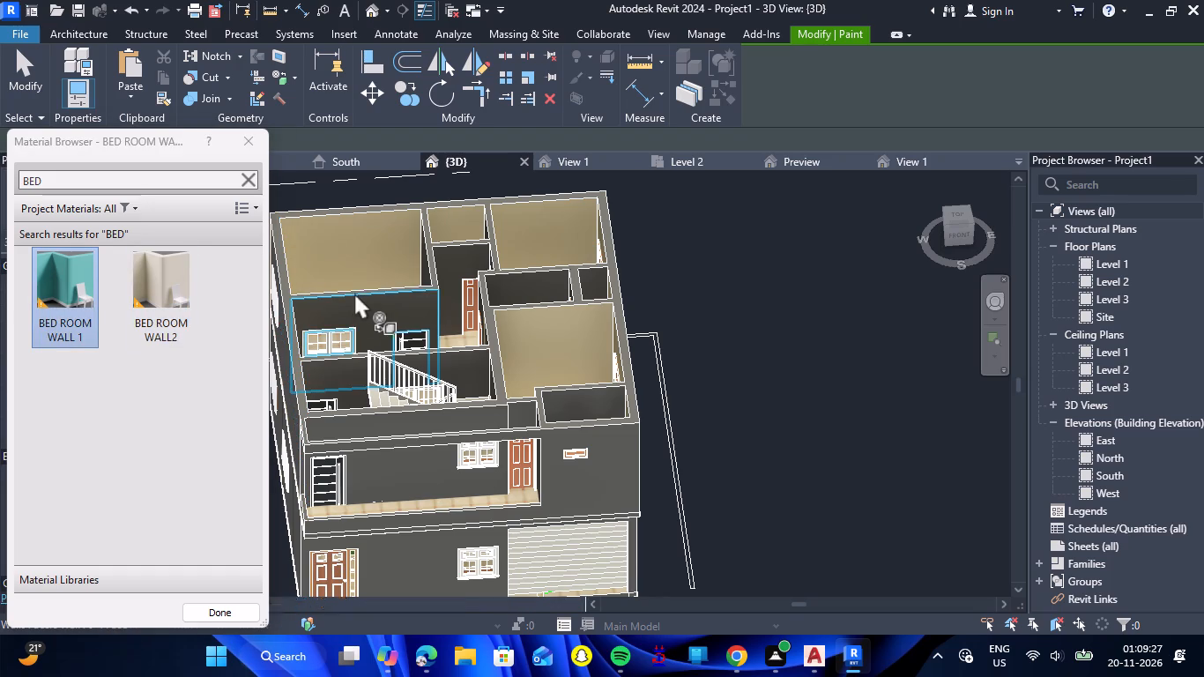
pyautogui.click(424, 264)
pyautogui.click(412, 281)
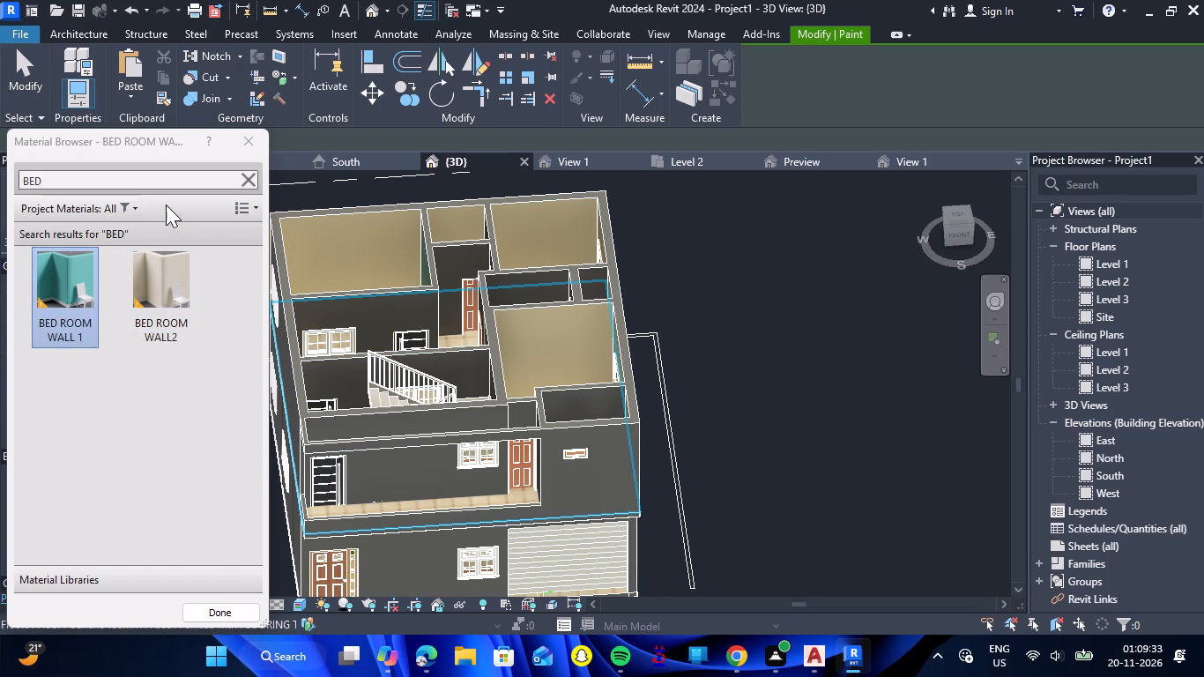
# Paint the hall-side face of the north-west bedroom partition and the passage's end wall with the green LIVING ROOM material.
pyautogui.click(187, 187)
pyautogui.write('LIVING')
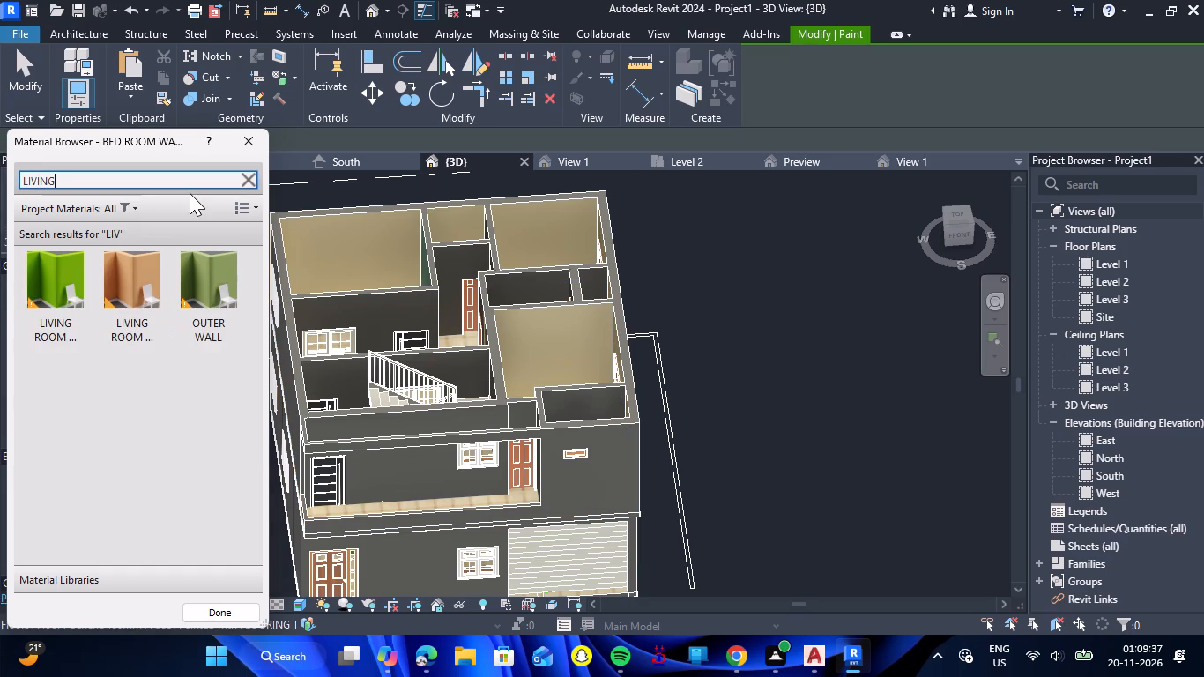
pyautogui.click(55, 304)
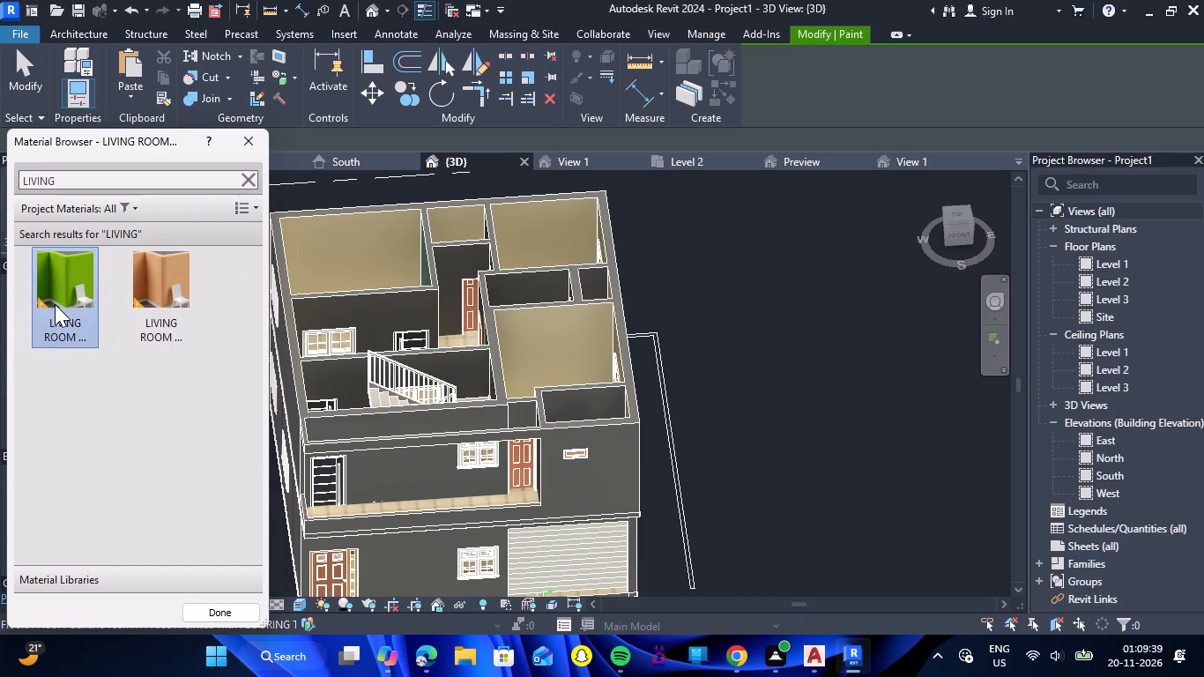
pyautogui.click(391, 310)
pyautogui.click(471, 257)
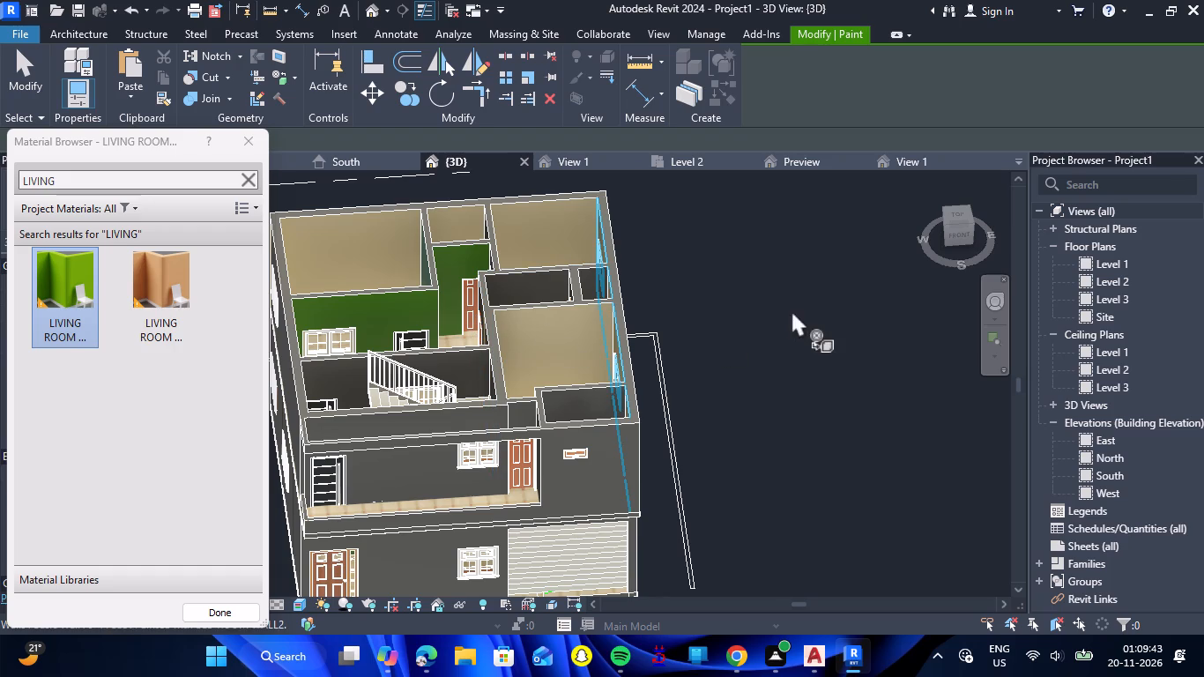
# Paint the remaining hall, passage and small rear room partition faces and the stairwell's front wall with the green LIVING ROOM material.
pyautogui.keyDown('shift'); pyautogui.moveTo(732, 357); pyautogui.dragTo(971, 370); pyautogui.keyUp('shift')
pyautogui.keyDown('shift'); pyautogui.moveTo(732, 357); pyautogui.dragTo(971, 370, button='right'); pyautogui.keyUp('shift')
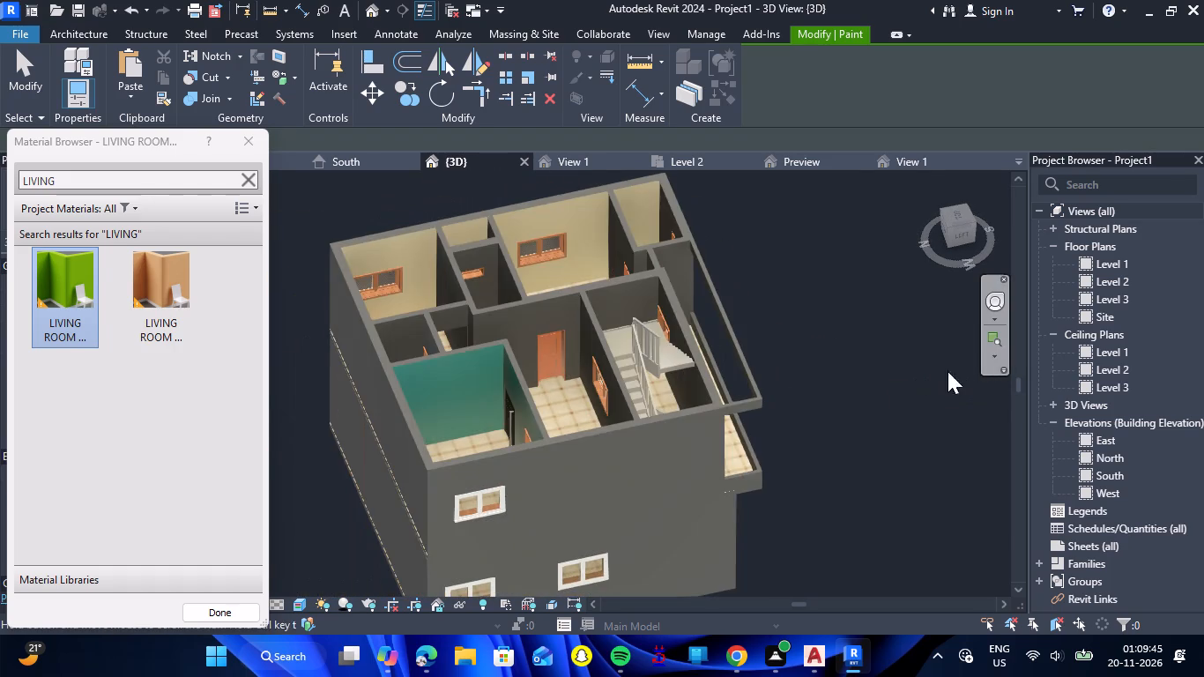
pyautogui.click(516, 319)
pyautogui.click(553, 317)
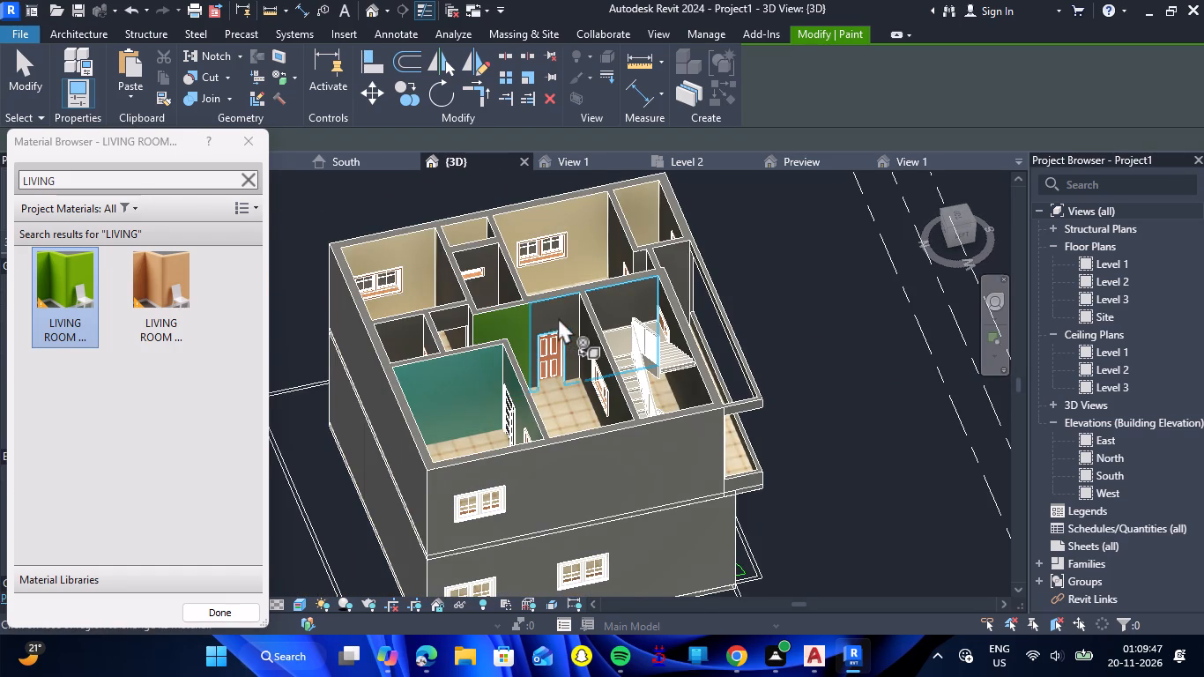
pyautogui.click(594, 333)
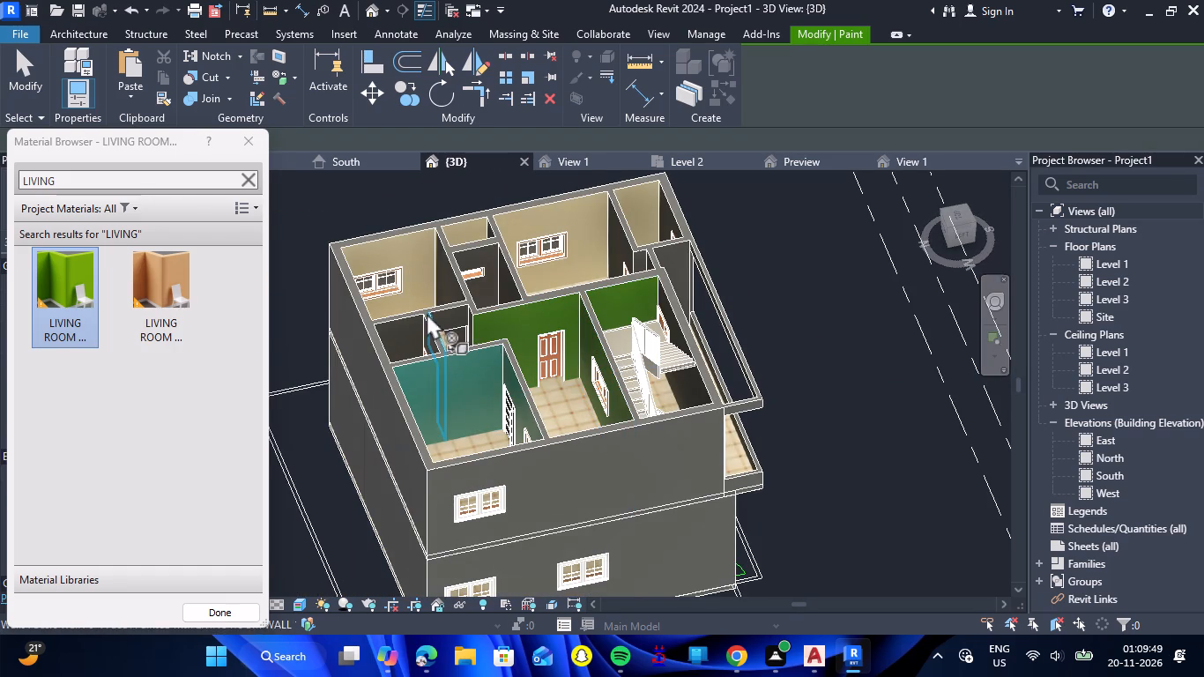
pyautogui.click(439, 312)
pyautogui.scroll(-1, 492, 336)
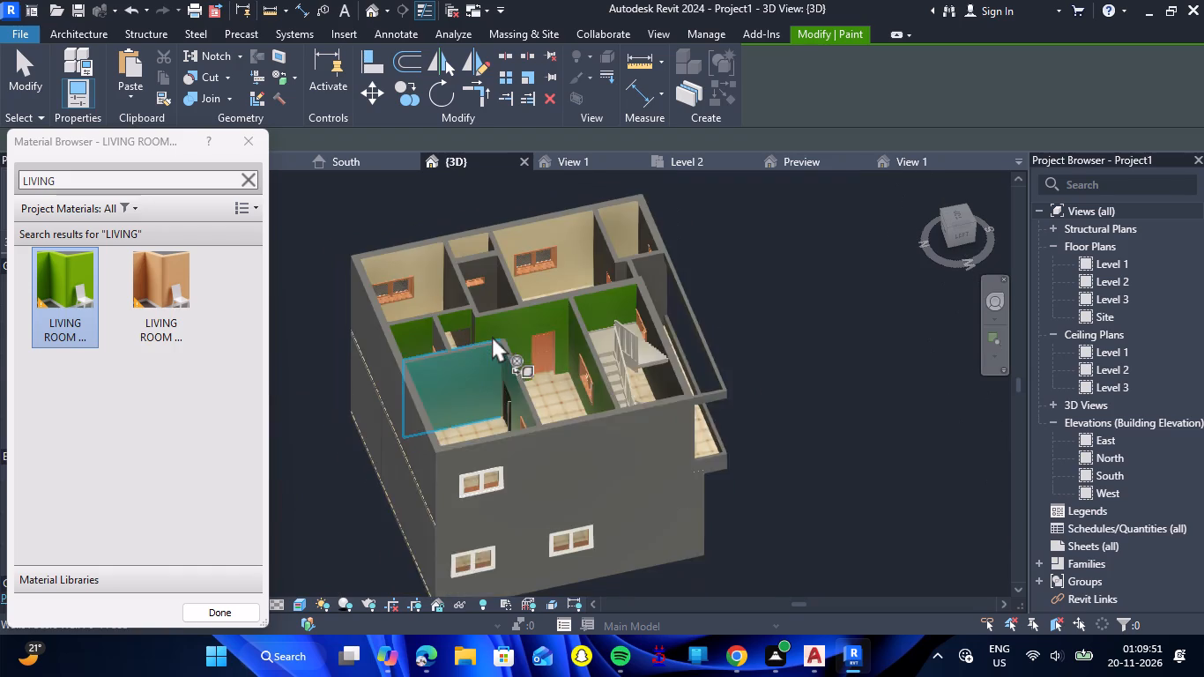
pyautogui.scroll(-1, 492, 336)
pyautogui.scroll(2, 576, 393)
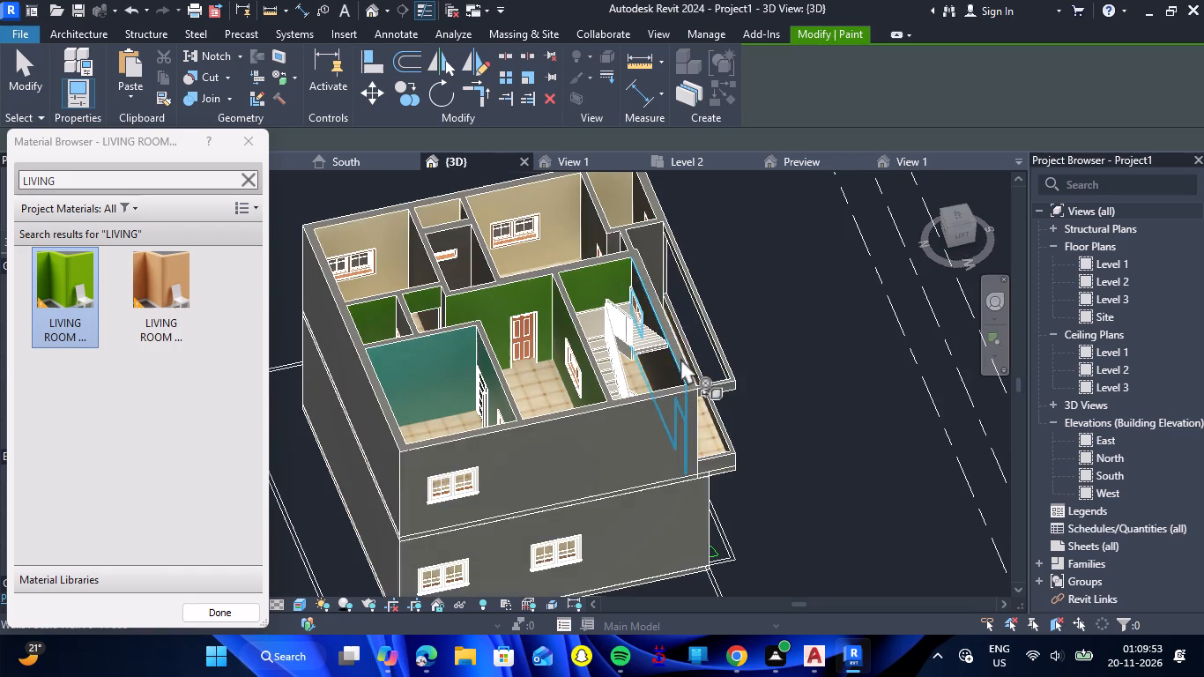
pyautogui.scroll(5, 680, 358)
pyautogui.click(661, 360)
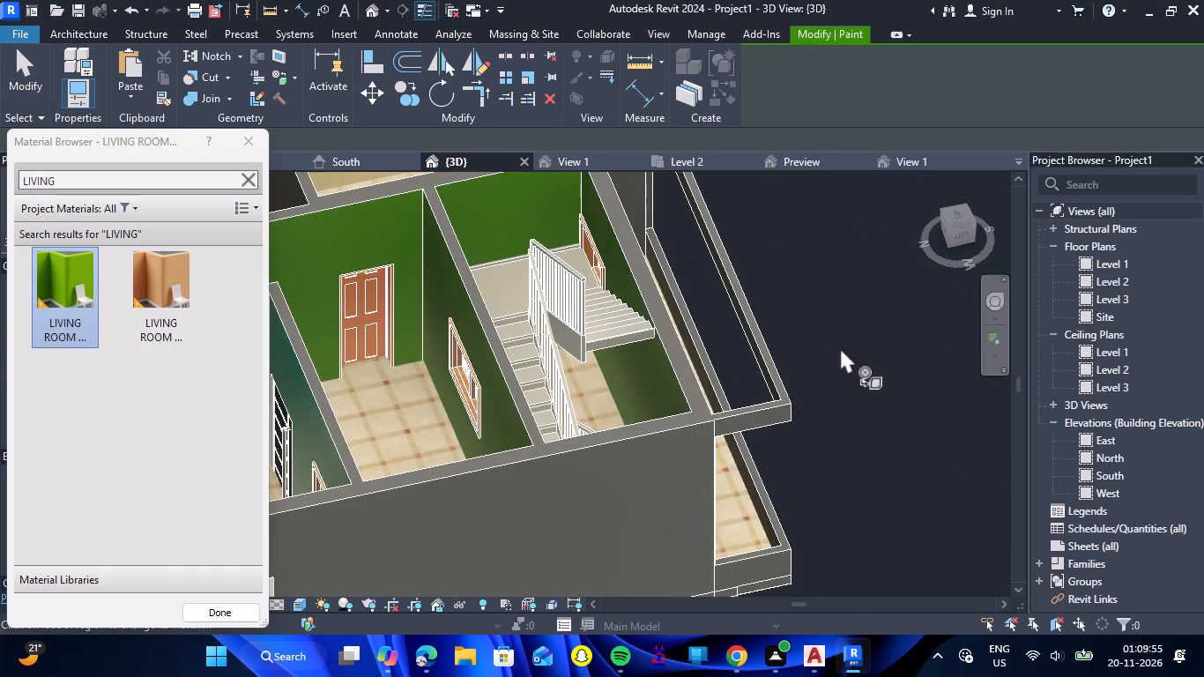
# Paint the stairwell side of the hall partition and the passage side of the north-west bedroom partition with the green LIVING ROOM material.
pyautogui.keyDown('shift'); pyautogui.moveTo(839, 346); pyautogui.dragTo(543, 403, button='right'); pyautogui.keyUp('shift')
pyautogui.keyDown('shift'); pyautogui.moveTo(839, 346); pyautogui.dragTo(543, 403); pyautogui.keyUp('shift')
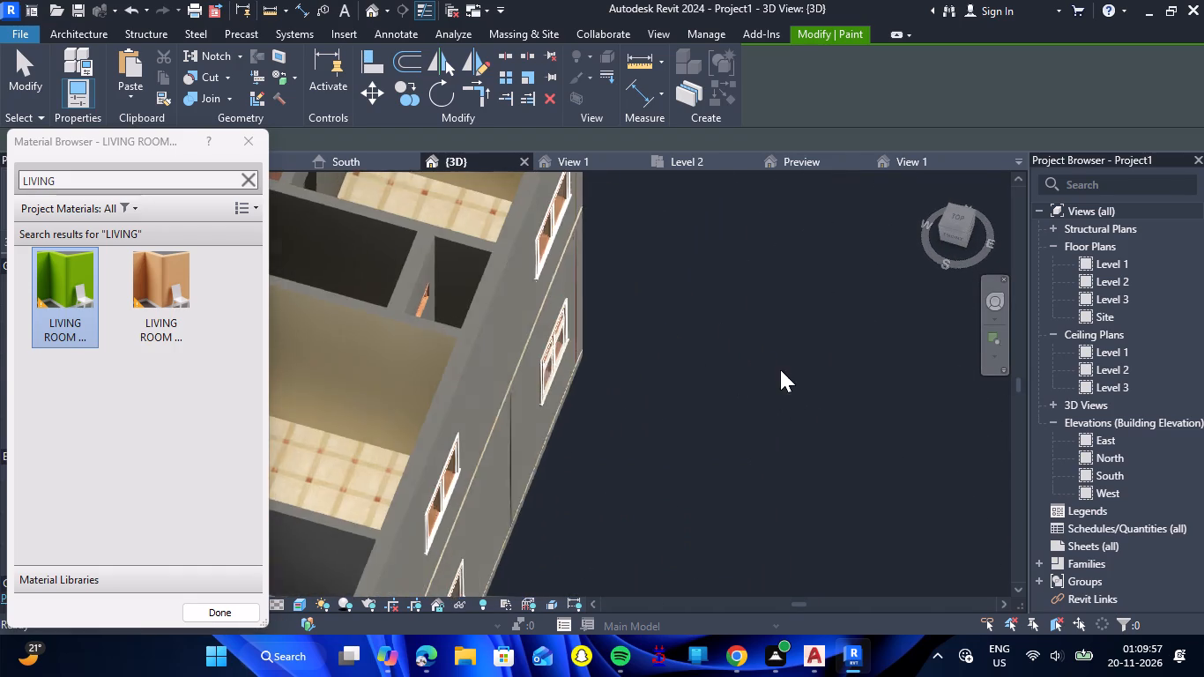
pyautogui.scroll(-7, 789, 367)
pyautogui.scroll(5, 512, 326)
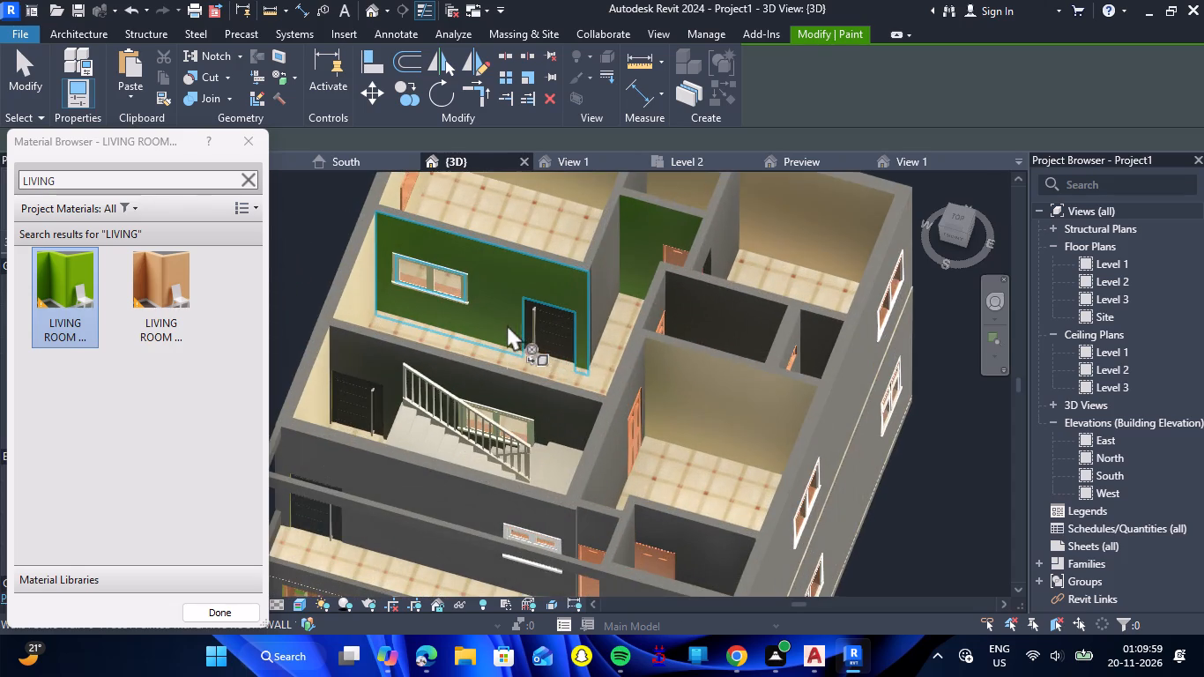
pyautogui.scroll(-5, 627, 317)
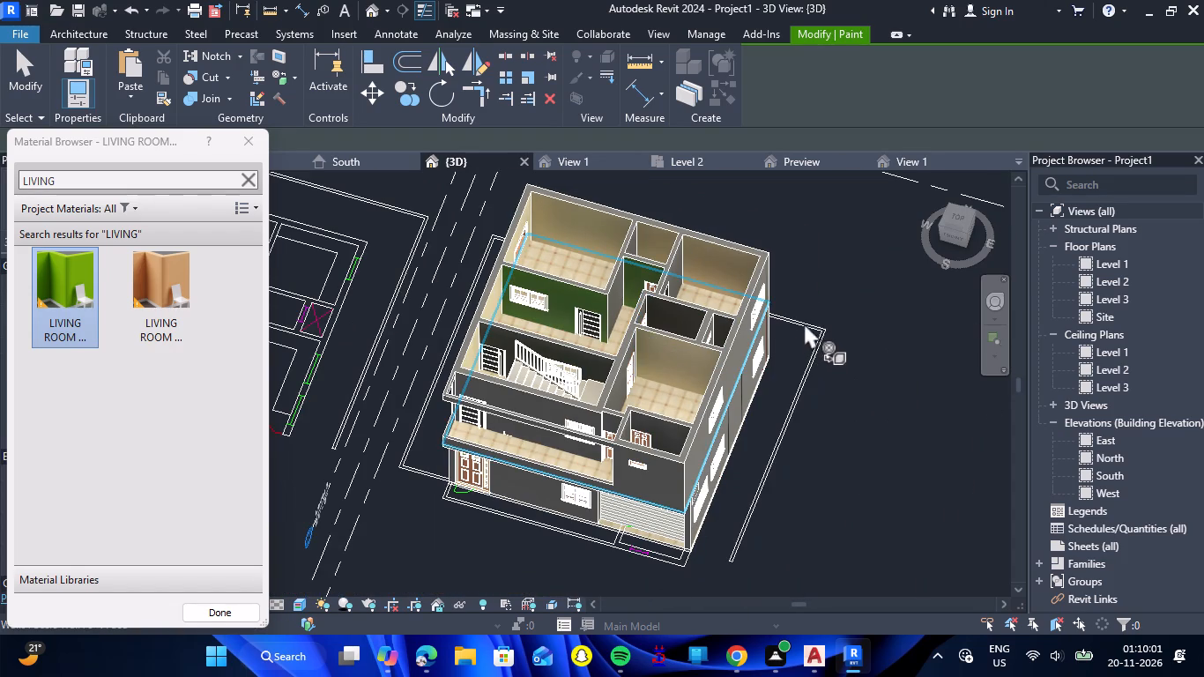
pyautogui.scroll(3, 814, 314)
pyautogui.scroll(4, 454, 396)
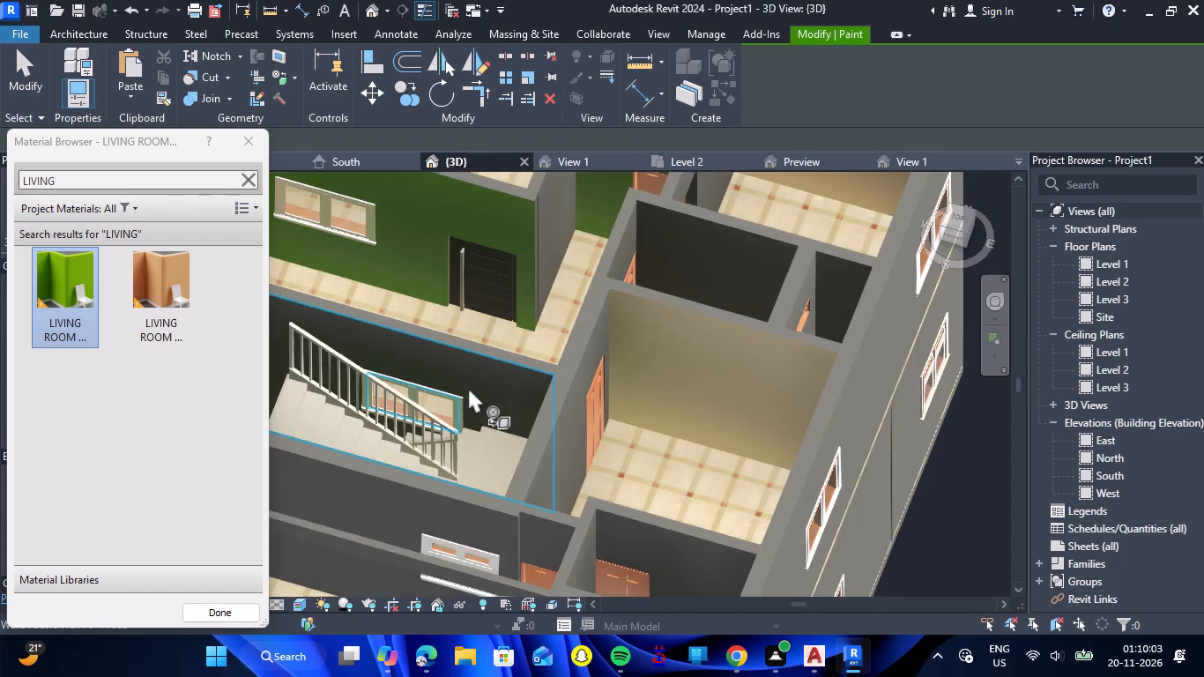
pyautogui.doubleClick(475, 385)
pyautogui.scroll(-5, 477, 384)
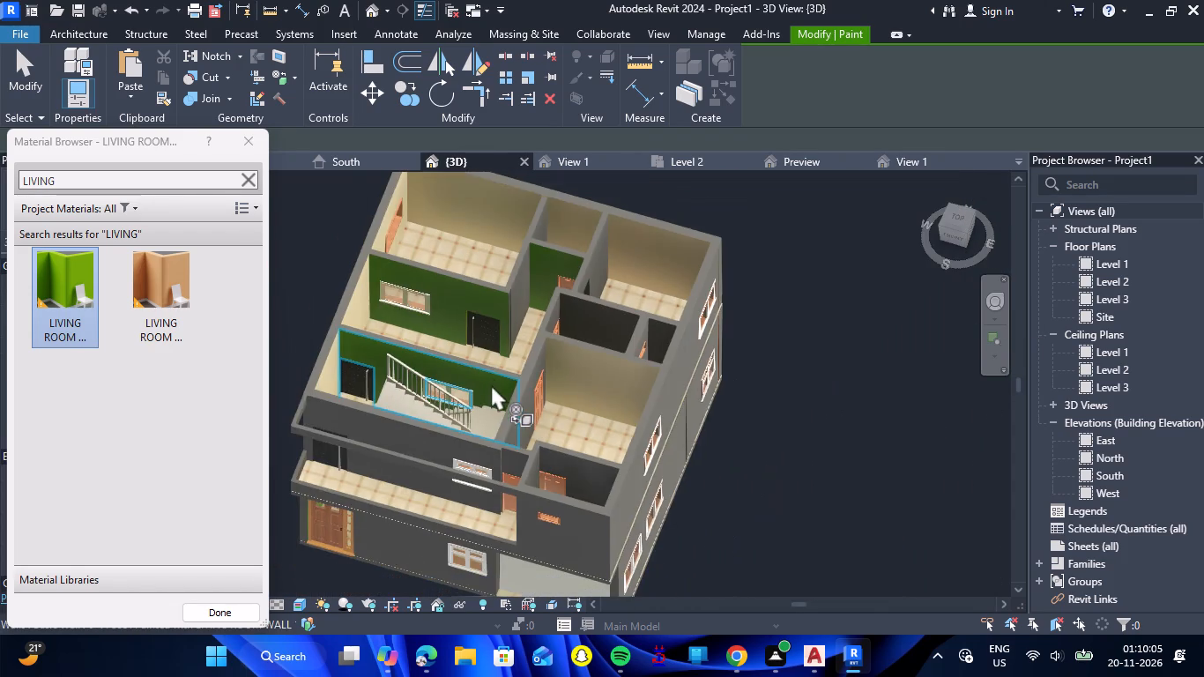
pyautogui.tripleClick(517, 291)
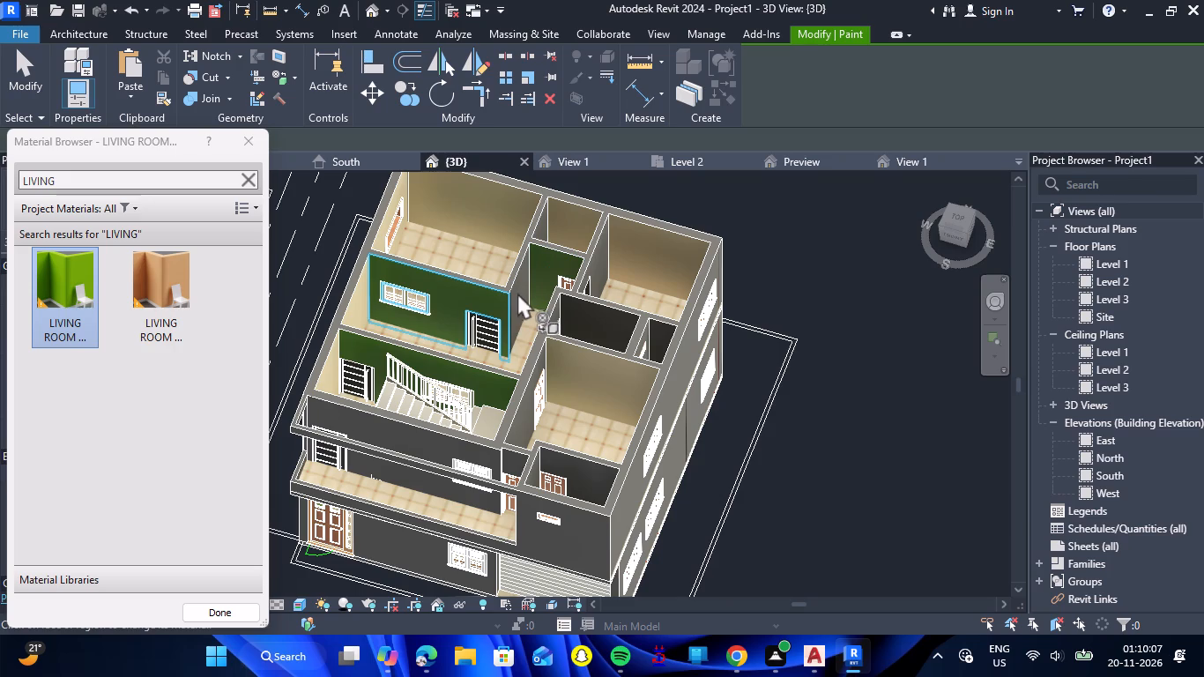
pyautogui.click(524, 296)
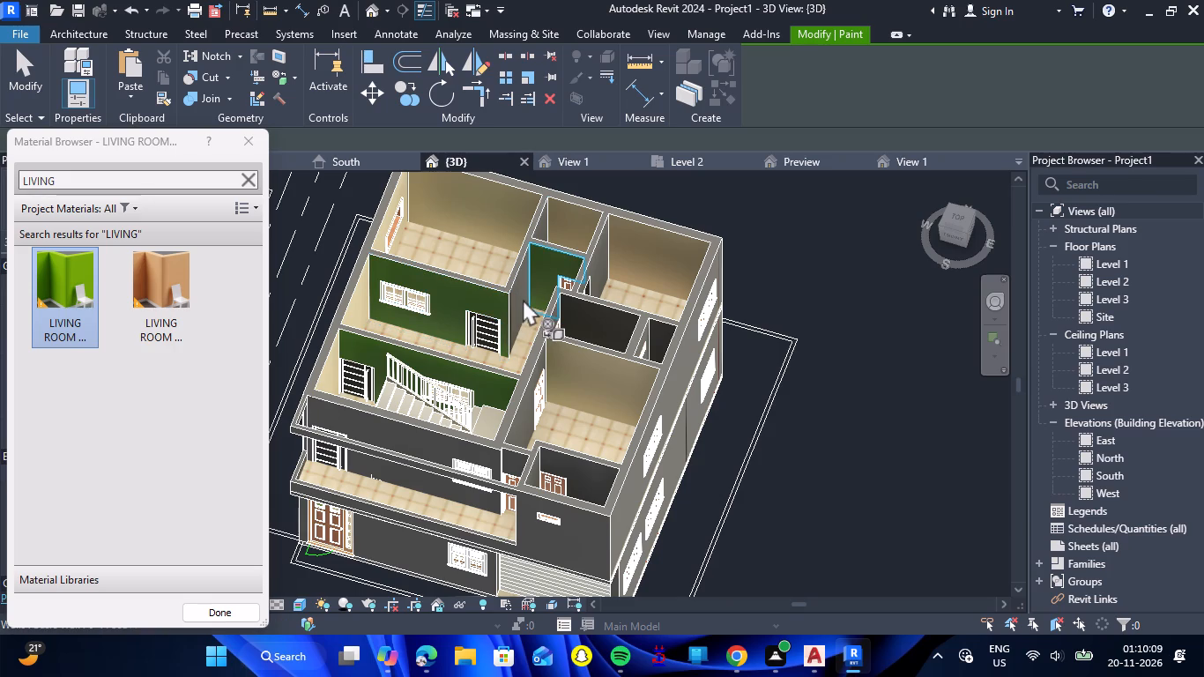
pyautogui.click(517, 300)
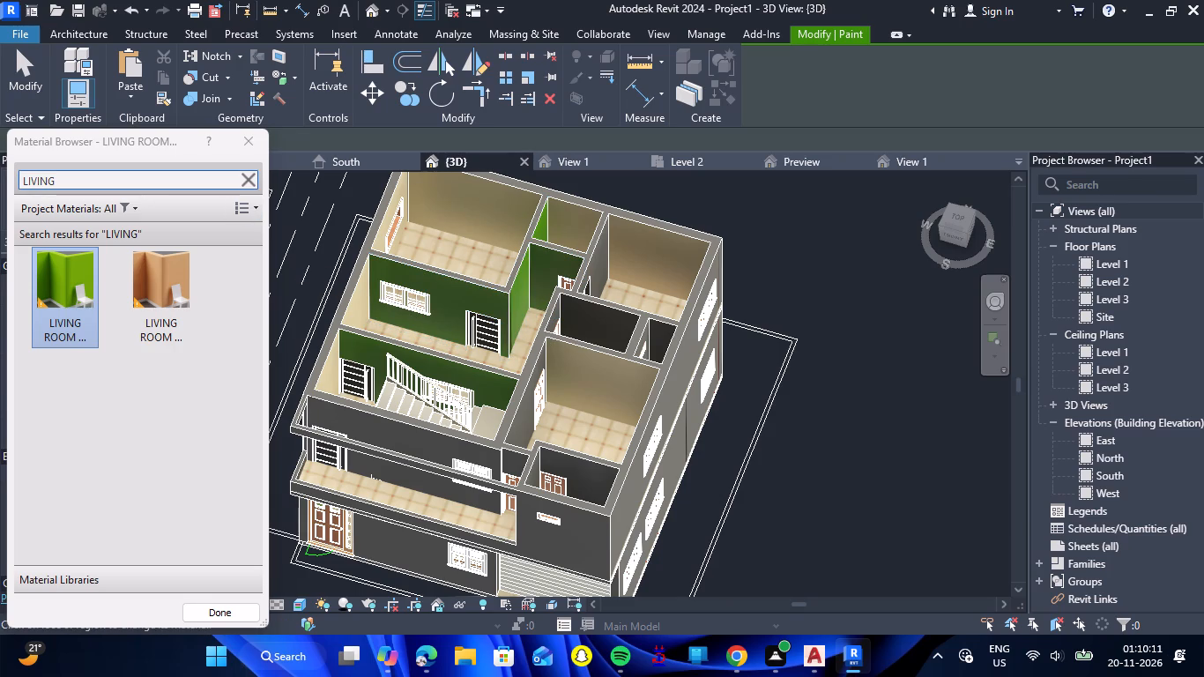
# Paint the north-east bedroom's passage-side partition and the middle bathroom's rear and door walls with the BATH ROOM material.
pyautogui.click(195, 186)
pyautogui.write('BAR')
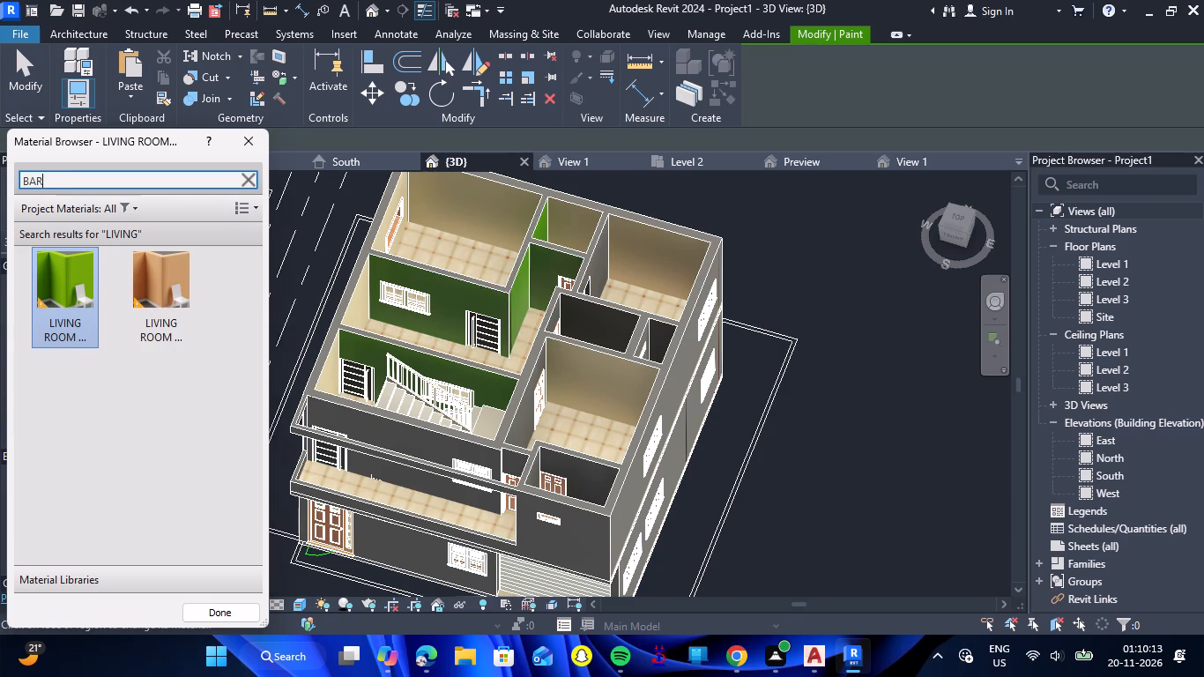
pyautogui.press('BackSpace')
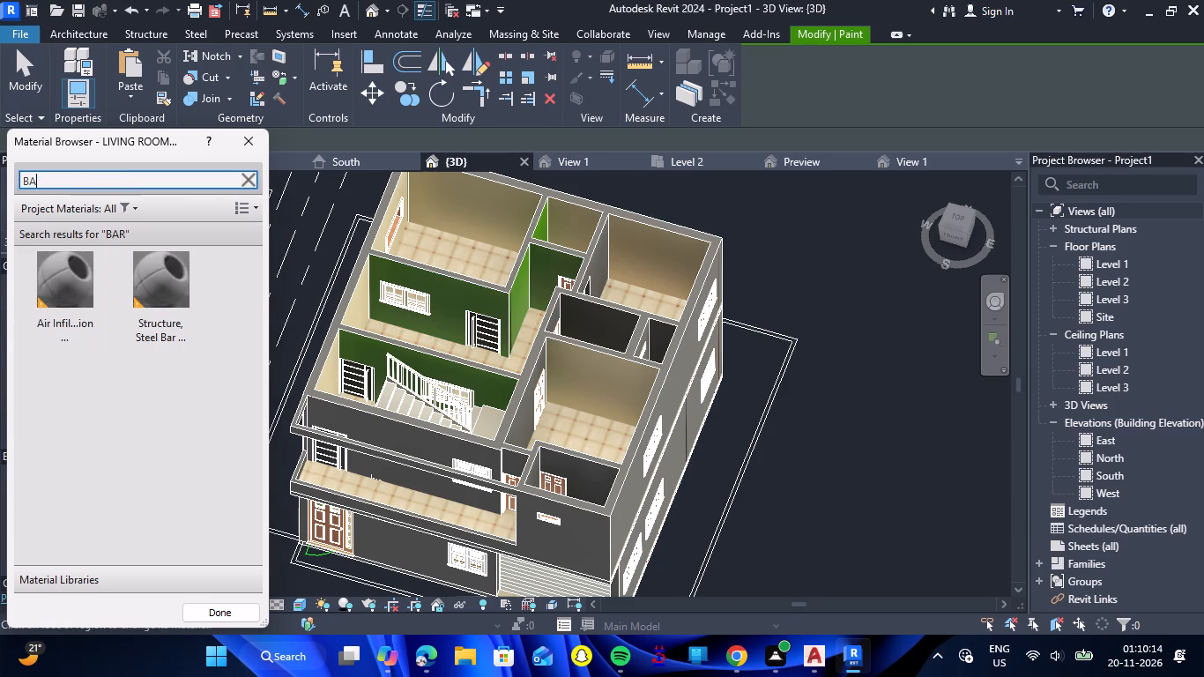
pyautogui.write('TH')
pyautogui.click(87, 303)
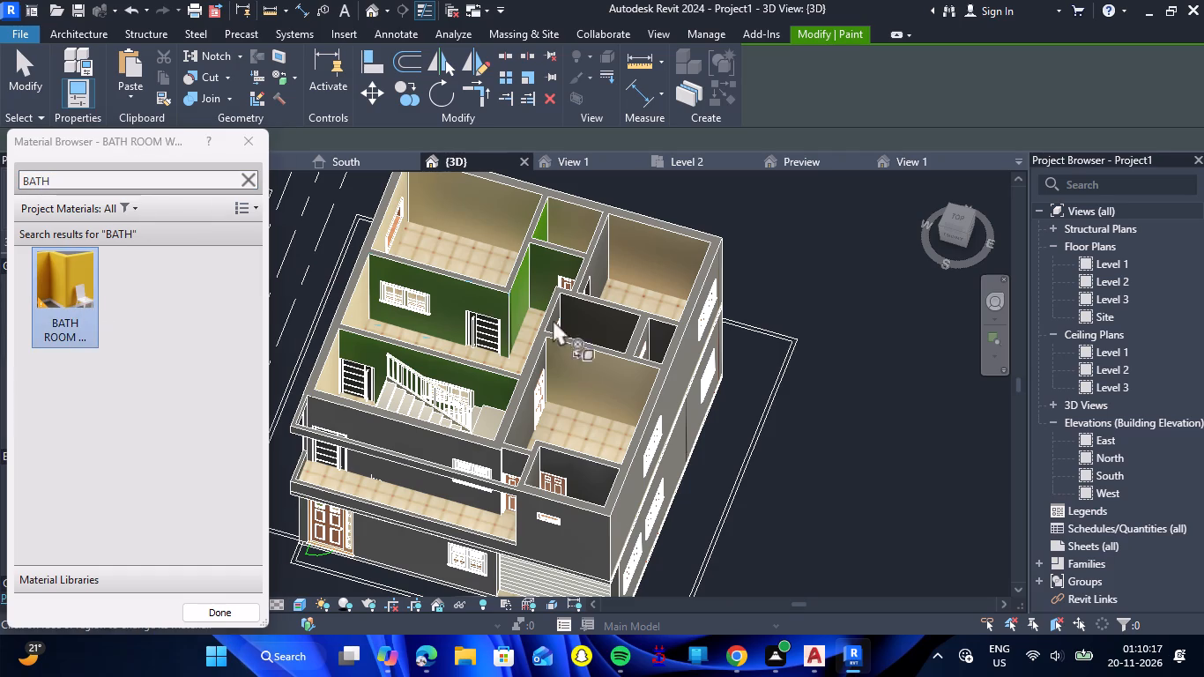
pyautogui.scroll(5, 611, 259)
pyautogui.click(591, 260)
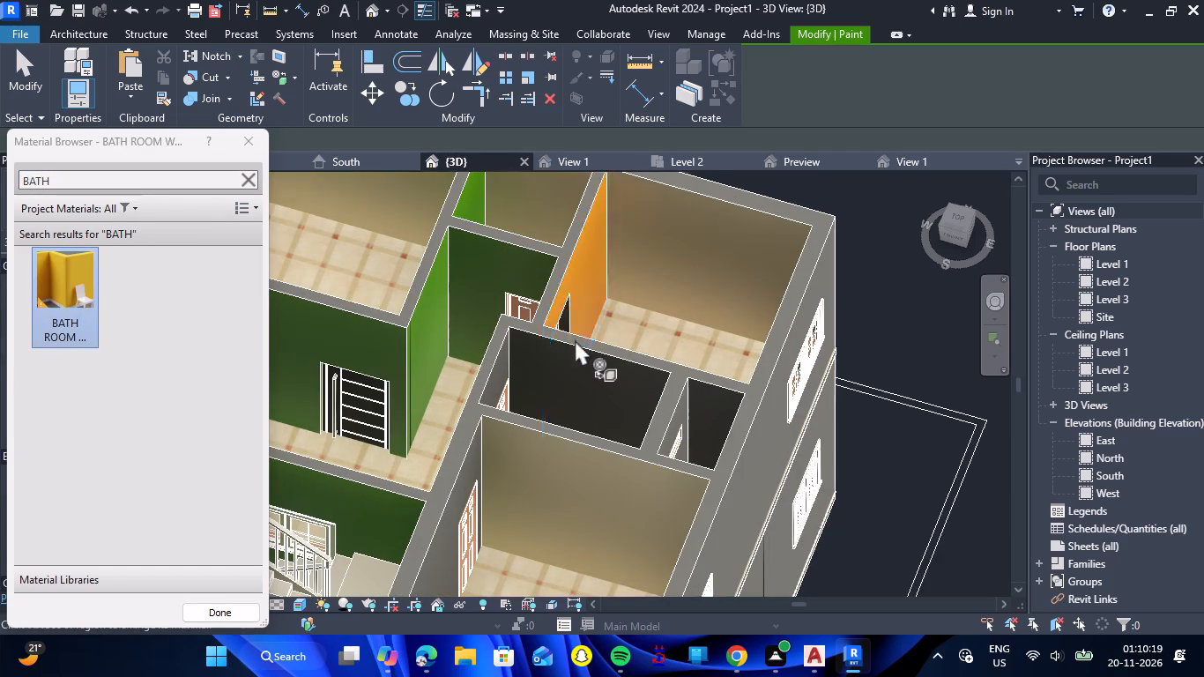
pyautogui.click(575, 365)
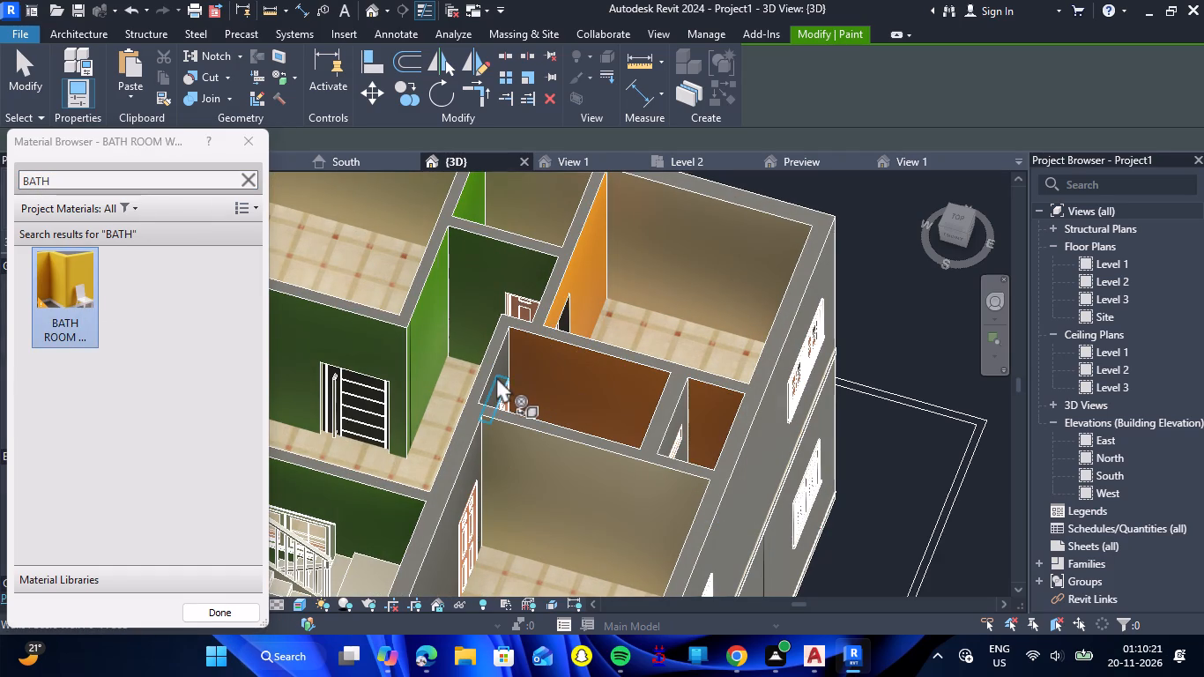
pyautogui.click(496, 376)
# Paint the front bedroom's hall-side partition and two inner wall faces of the front corner bathroom with the BATH ROOM material.
pyautogui.scroll(-5, 518, 295)
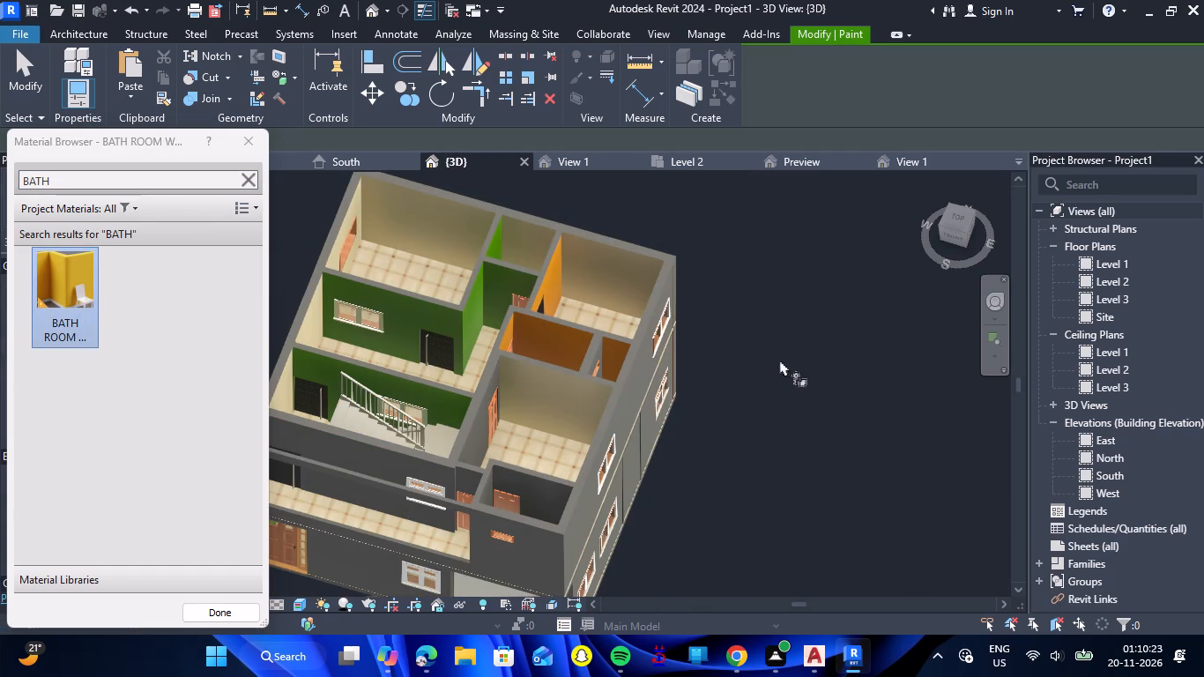
pyautogui.scroll(3, 624, 426)
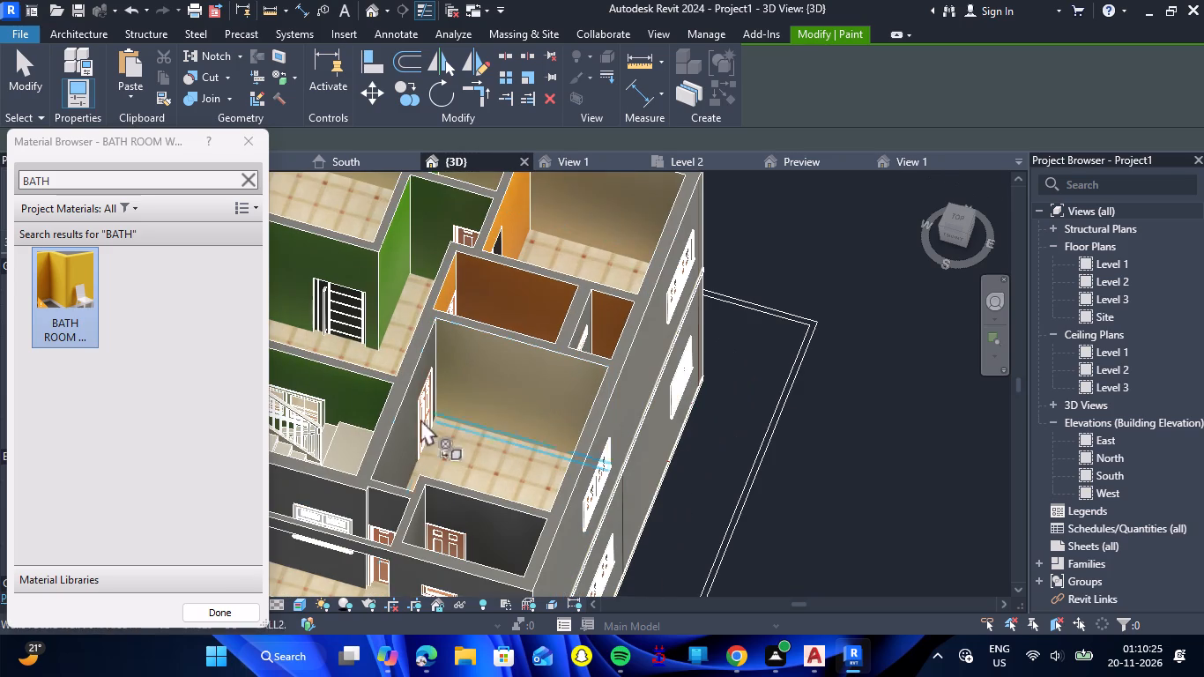
pyautogui.click(393, 423)
pyautogui.scroll(-2, 712, 415)
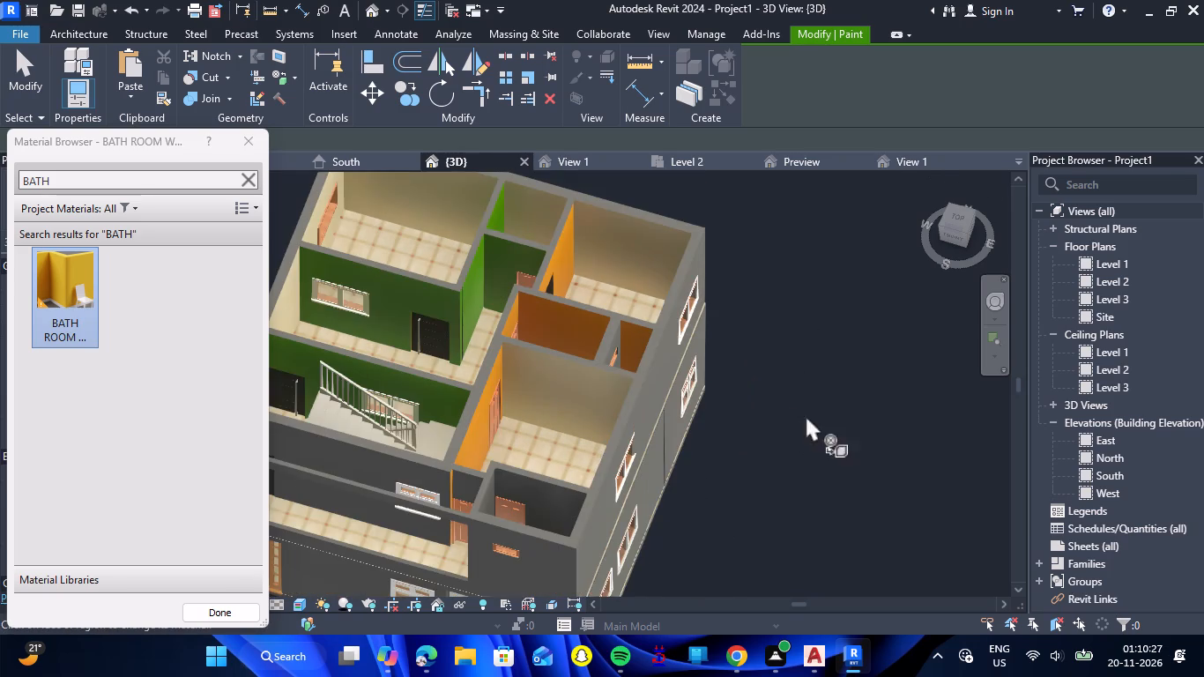
pyautogui.click(522, 493)
pyautogui.click(482, 495)
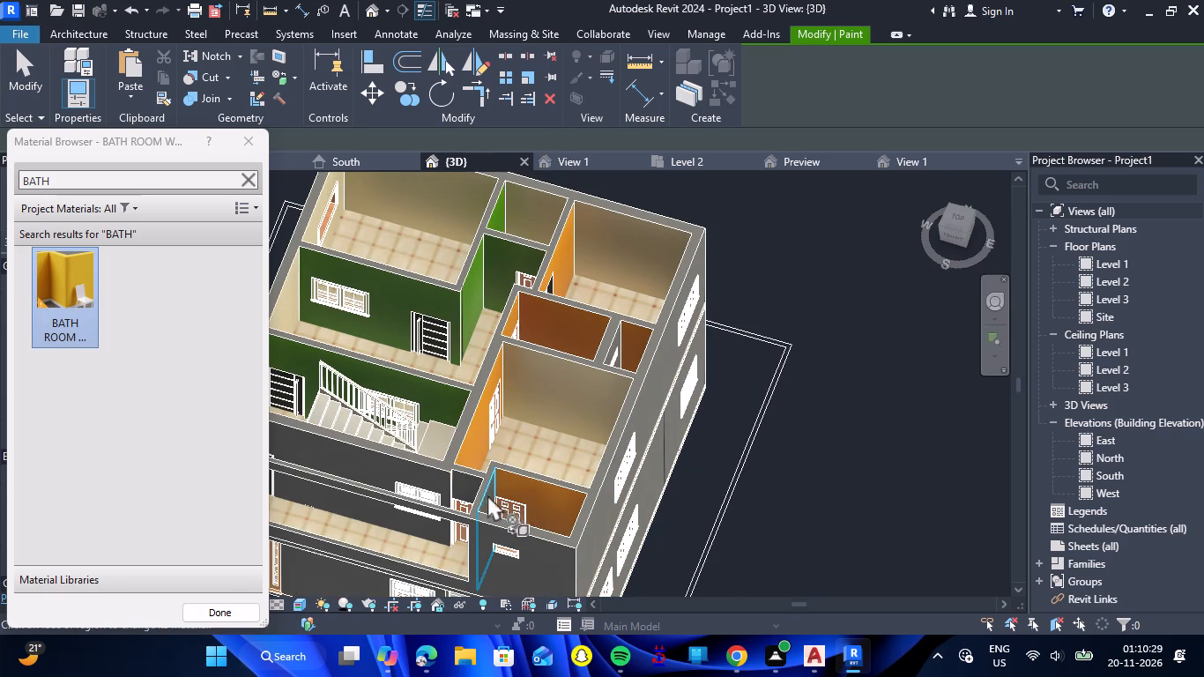
# Paint the north-east bedroom's bathroom-side partition and the middle bathroom's opposite long wall with the BATH ROOM material.
pyautogui.keyDown('shift'); pyautogui.moveTo(847, 449); pyautogui.dragTo(744, 502); pyautogui.keyUp('shift')
pyautogui.keyDown('shift'); pyautogui.moveTo(847, 449); pyautogui.dragTo(744, 502, button='right'); pyautogui.keyUp('shift')
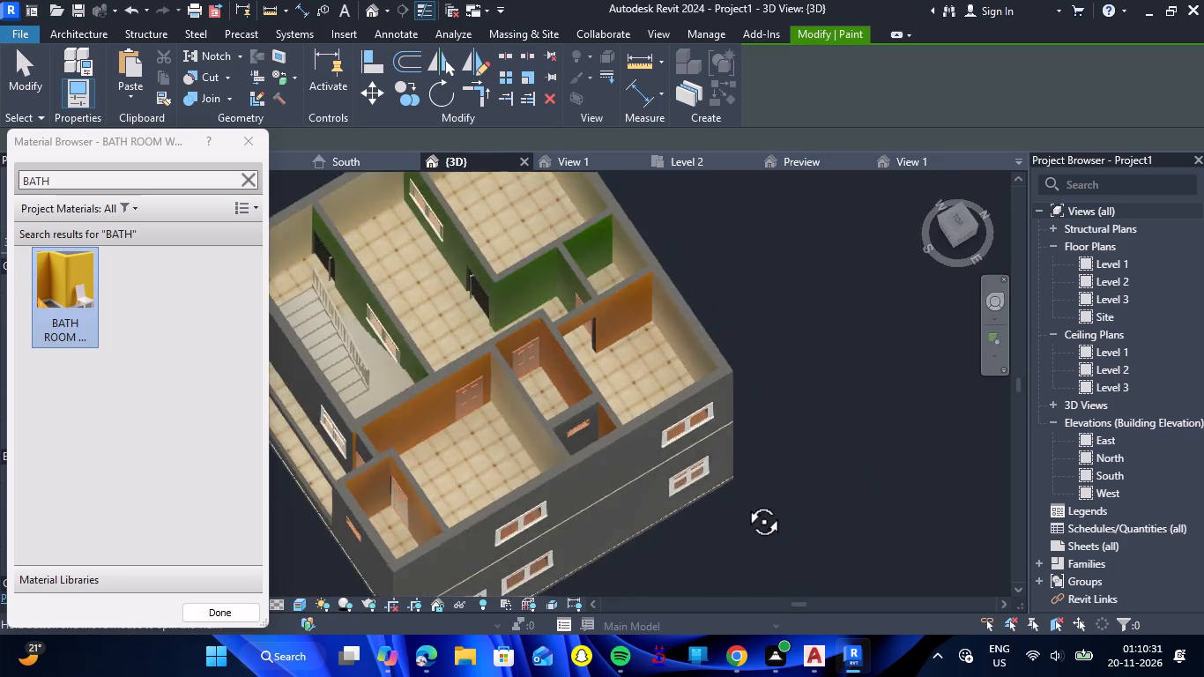
pyautogui.keyDown('shift'); pyautogui.moveTo(744, 502); pyautogui.dragTo(535, 452); pyautogui.keyUp('shift')
pyautogui.keyDown('shift'); pyautogui.moveTo(744, 502); pyautogui.dragTo(535, 452, button='right'); pyautogui.keyUp('shift')
pyautogui.keyDown('shift'); pyautogui.doubleClick(535, 452); pyautogui.keyUp('shift')
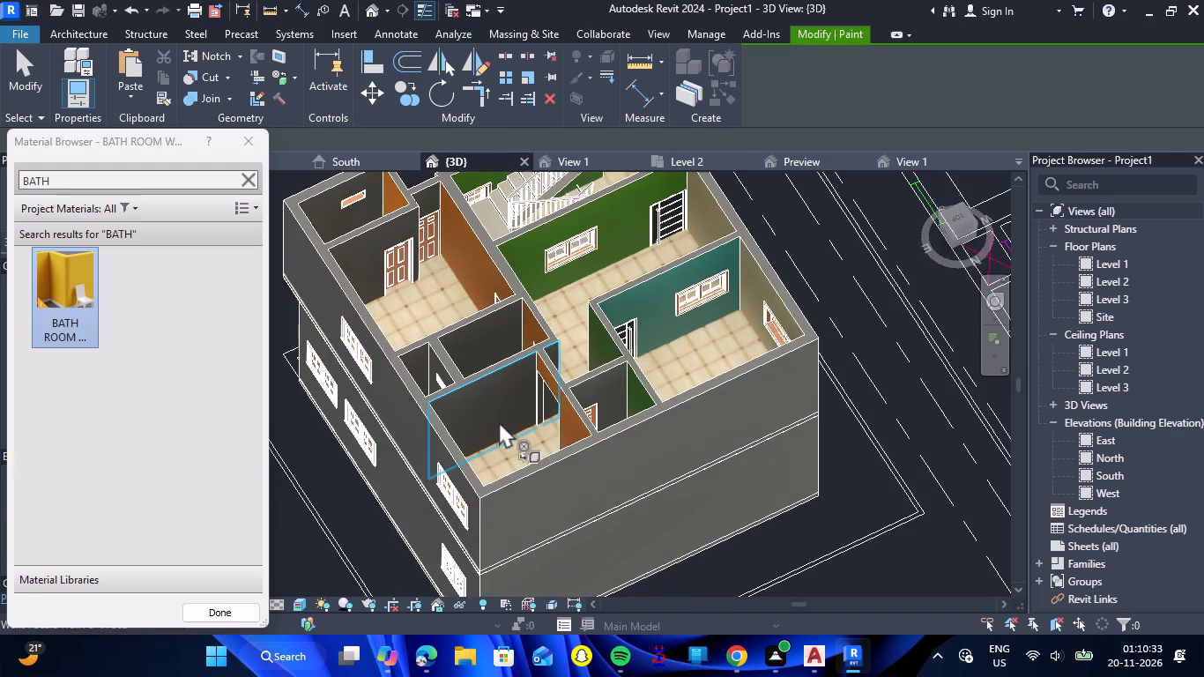
pyautogui.click(497, 421)
pyautogui.doubleClick(478, 333)
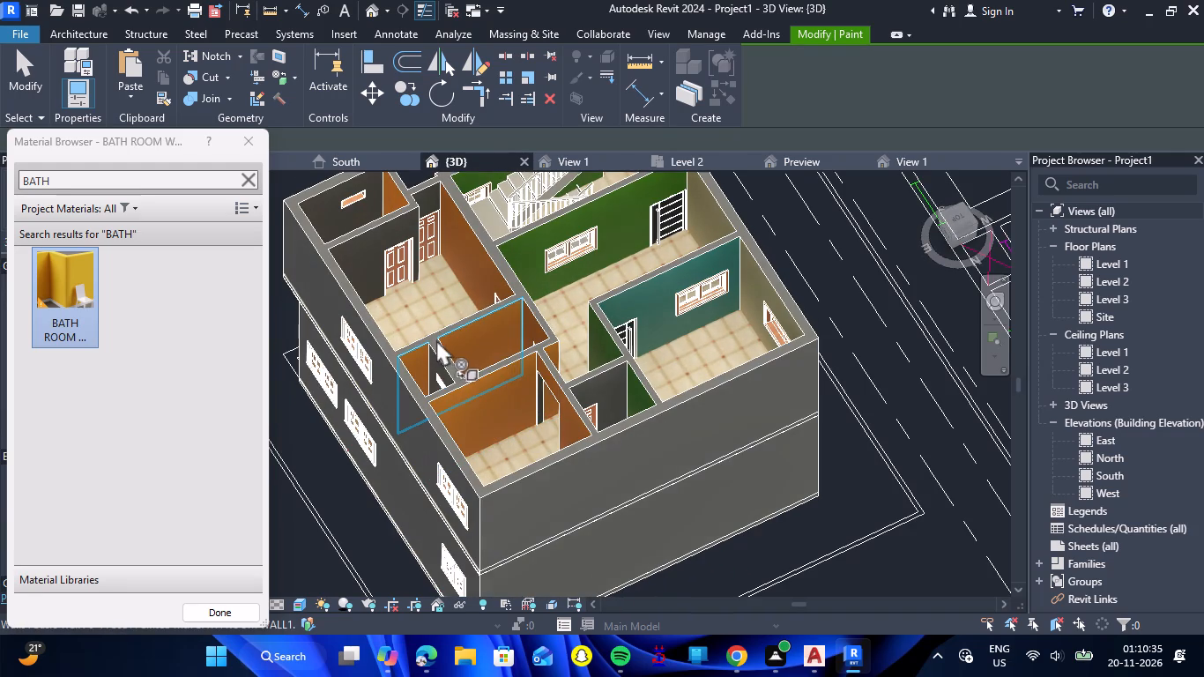
# Paint the front bedroom's two door walls and the middle bathroom compartment's inner partition face with the BATH ROOM material.
pyautogui.scroll(5, 437, 339)
pyautogui.scroll(-4, 434, 302)
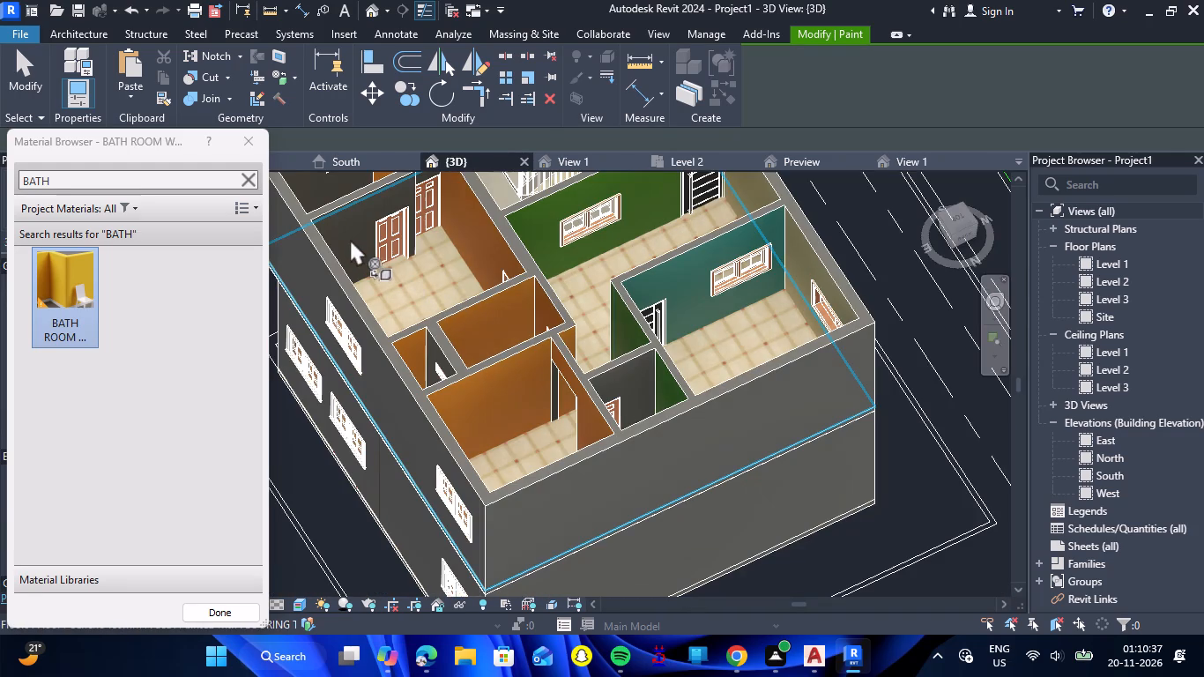
pyautogui.click(350, 234)
pyautogui.scroll(-2, 383, 250)
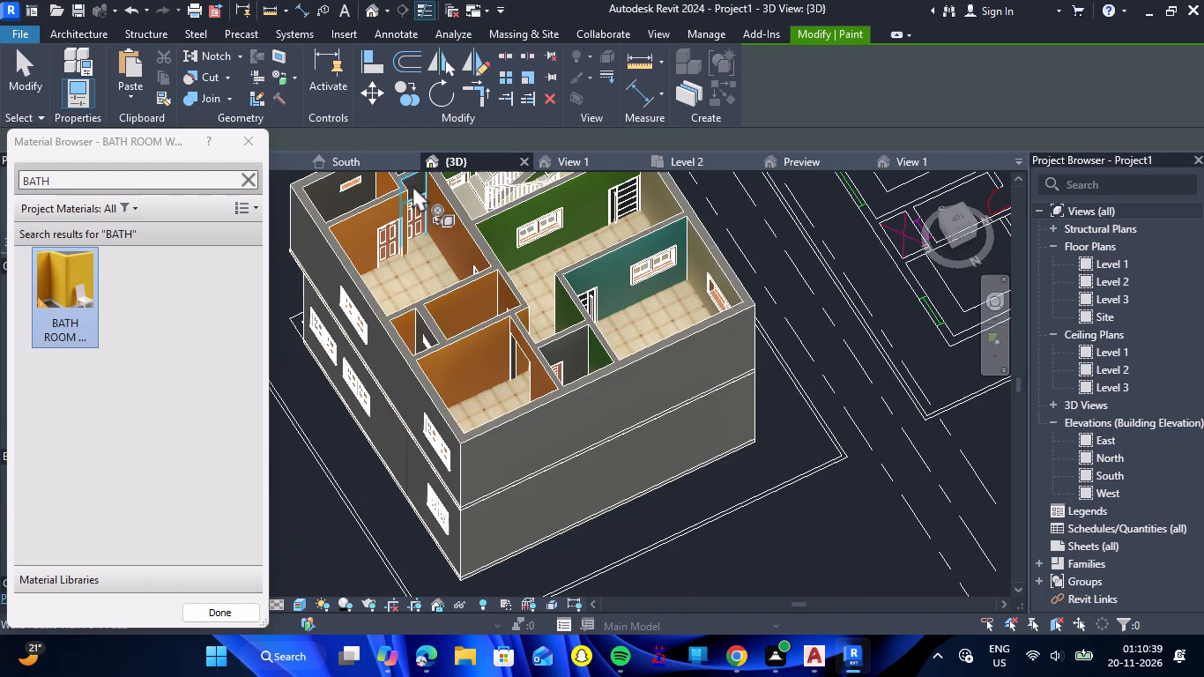
pyautogui.click(418, 183)
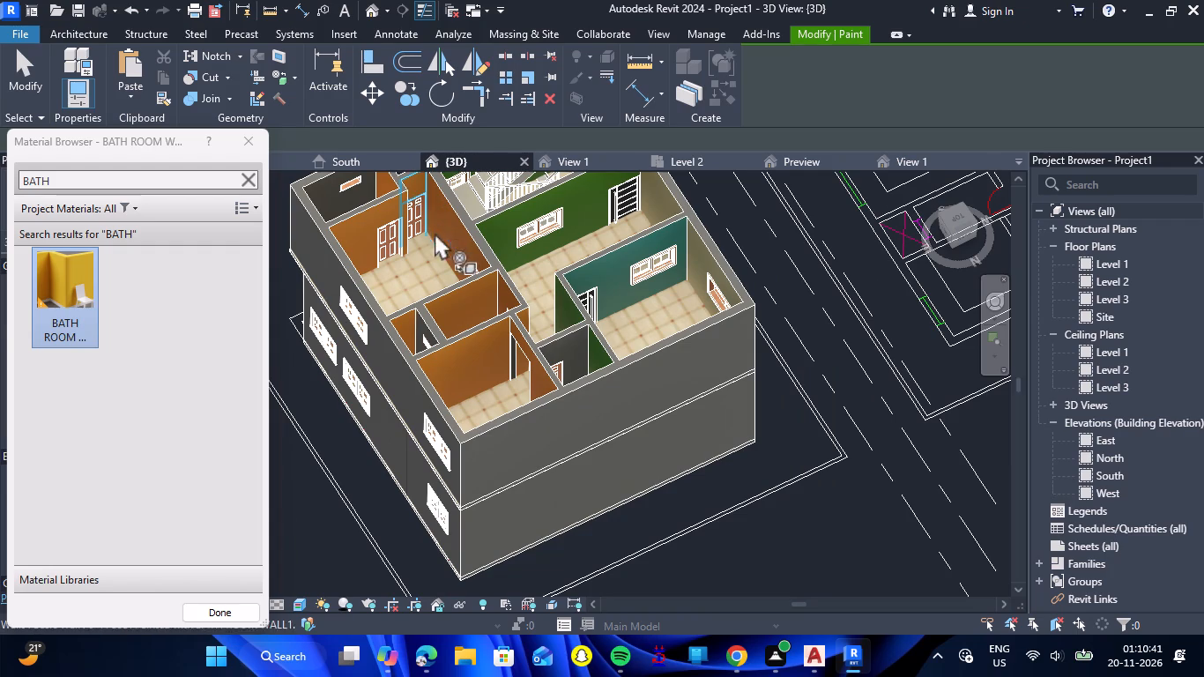
pyautogui.scroll(6, 420, 332)
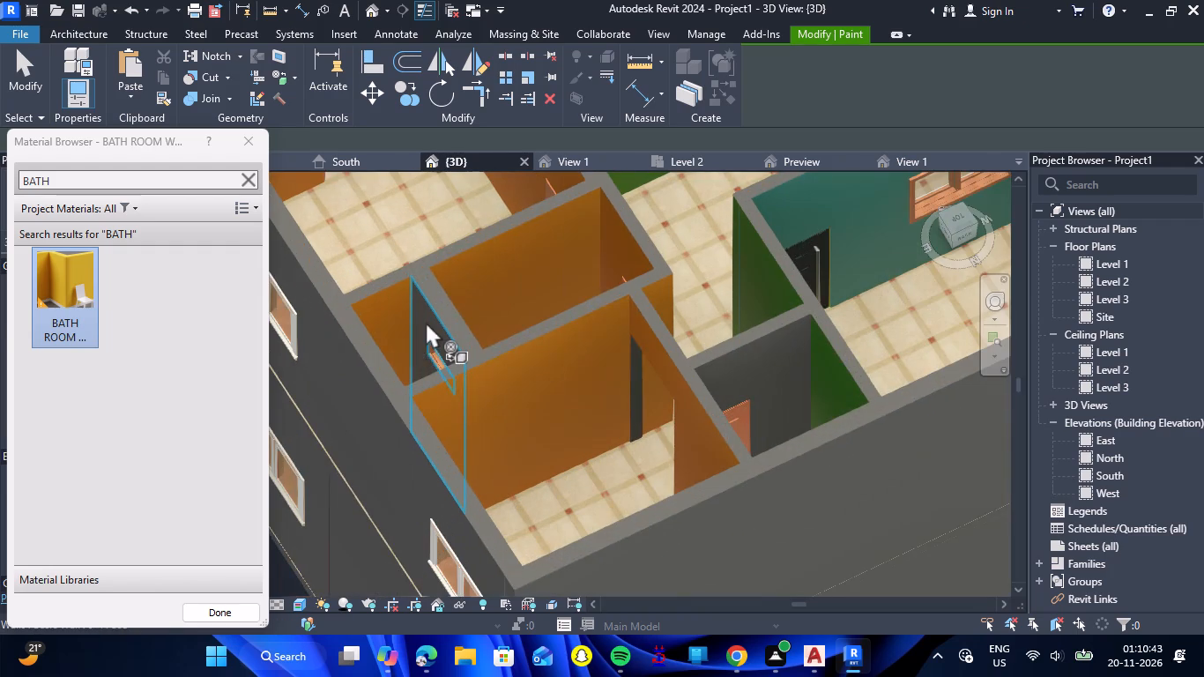
pyautogui.doubleClick(426, 322)
# Paint the middle bathroom's ventilator partition and the front corner bathroom's outer ventilator wall with the BATH ROOM material.
pyautogui.scroll(-8, 426, 322)
pyautogui.keyDown('shift'); pyautogui.moveTo(764, 413); pyautogui.dragTo(602, 429); pyautogui.keyUp('shift')
pyautogui.keyDown('shift'); pyautogui.moveTo(764, 413); pyautogui.dragTo(602, 429, button='right'); pyautogui.keyUp('shift')
pyautogui.keyDown('shift'); pyautogui.click(602, 429); pyautogui.keyUp('shift')
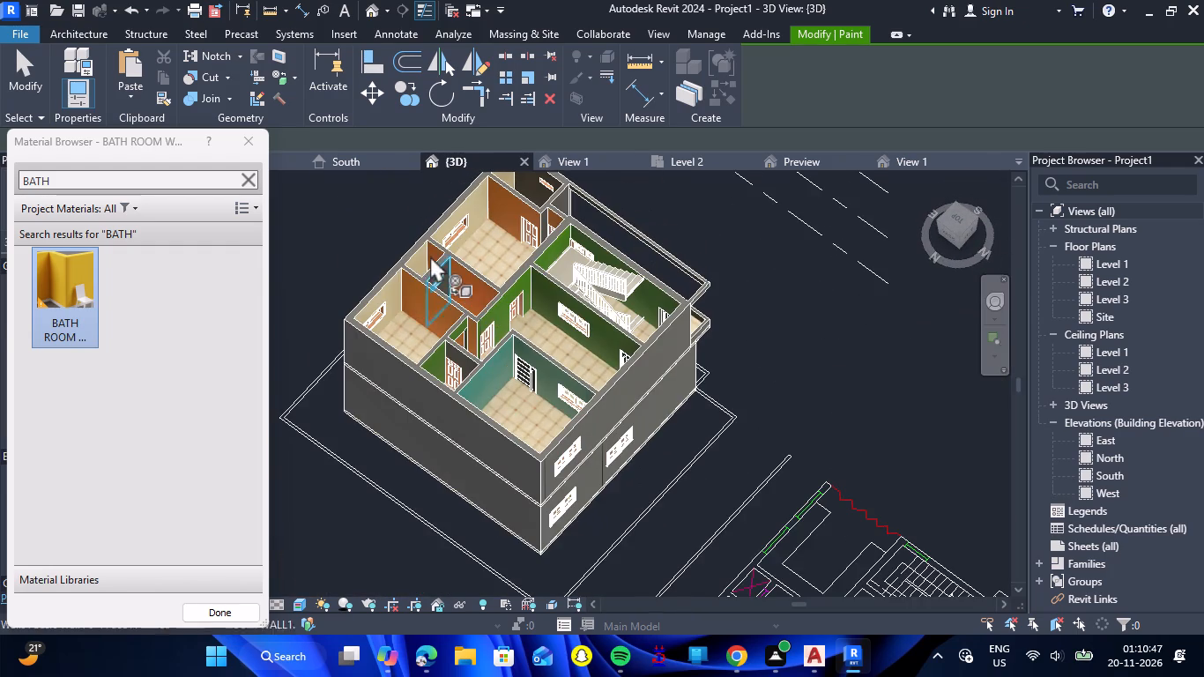
pyautogui.scroll(7, 444, 257)
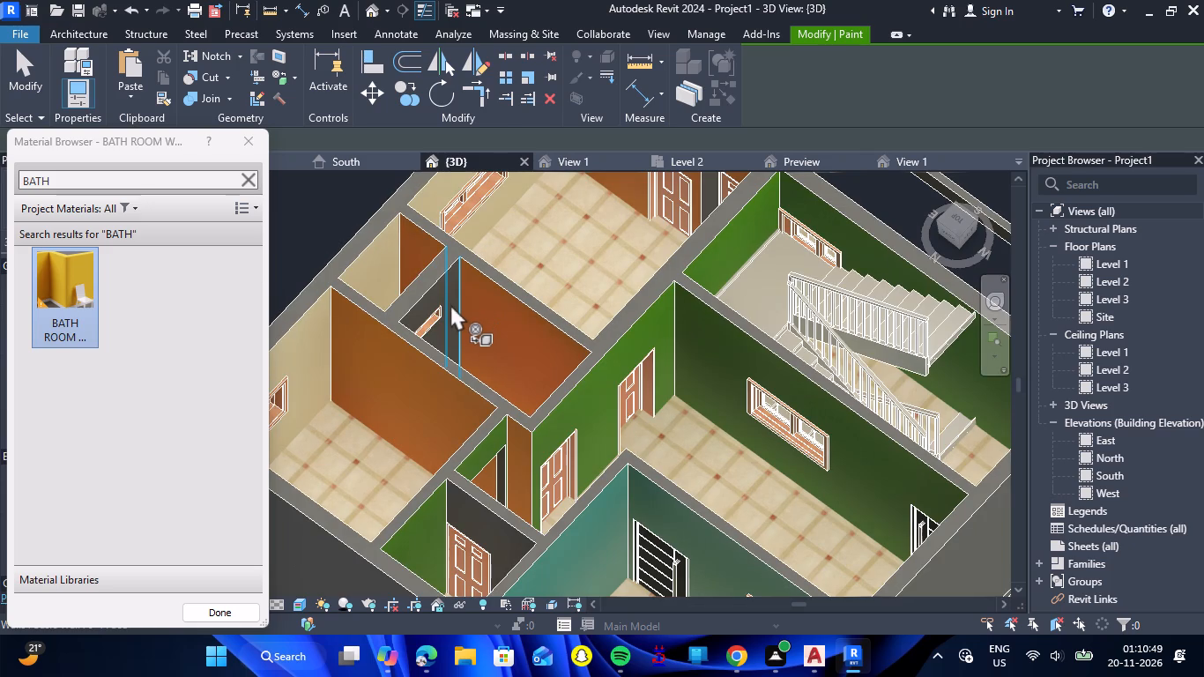
pyautogui.doubleClick(450, 304)
pyautogui.scroll(-7, 450, 304)
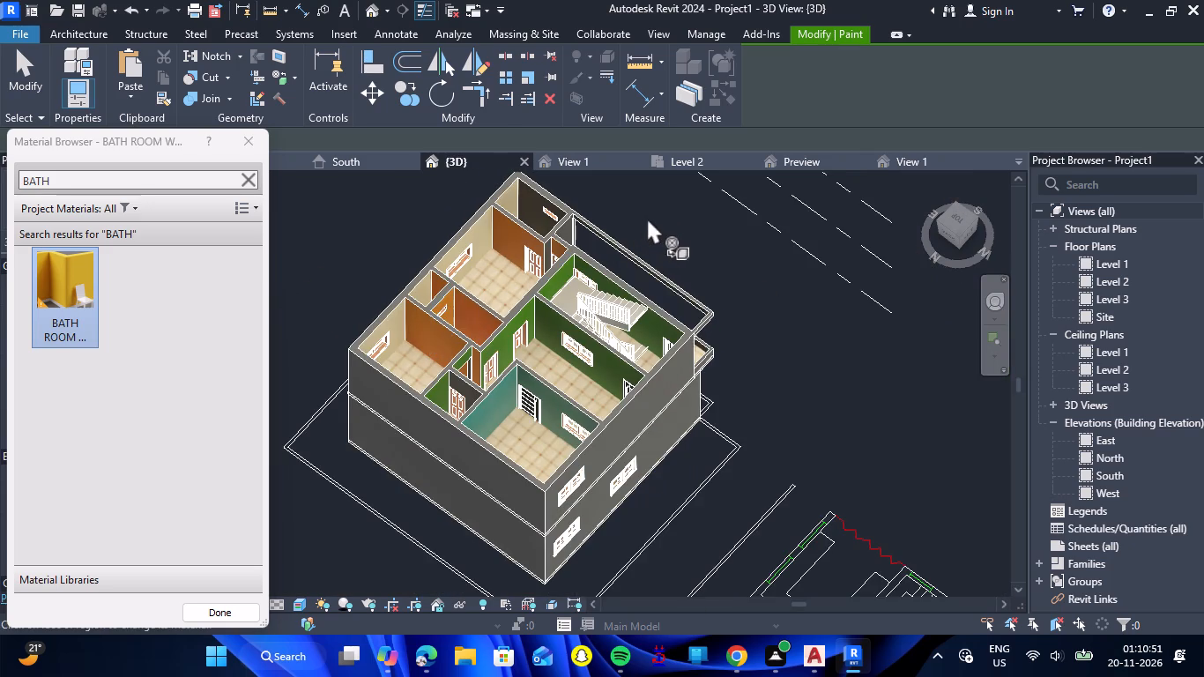
pyautogui.scroll(-1, 647, 218)
pyautogui.scroll(4, 638, 230)
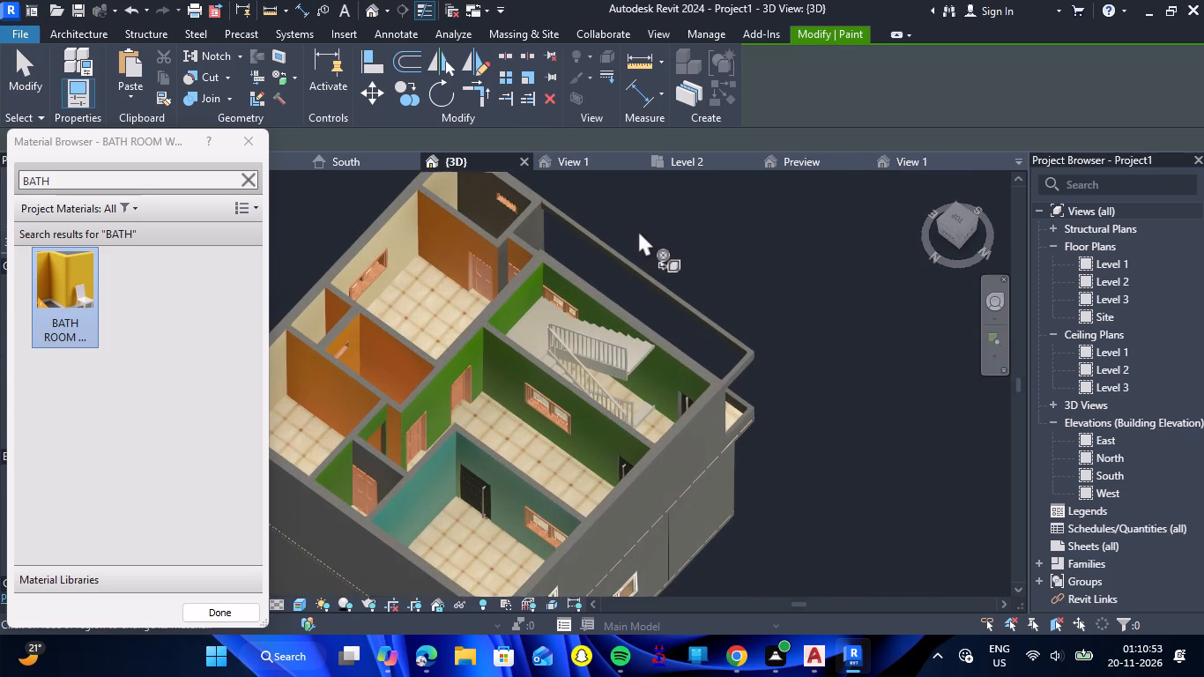
pyautogui.scroll(-2, 637, 230)
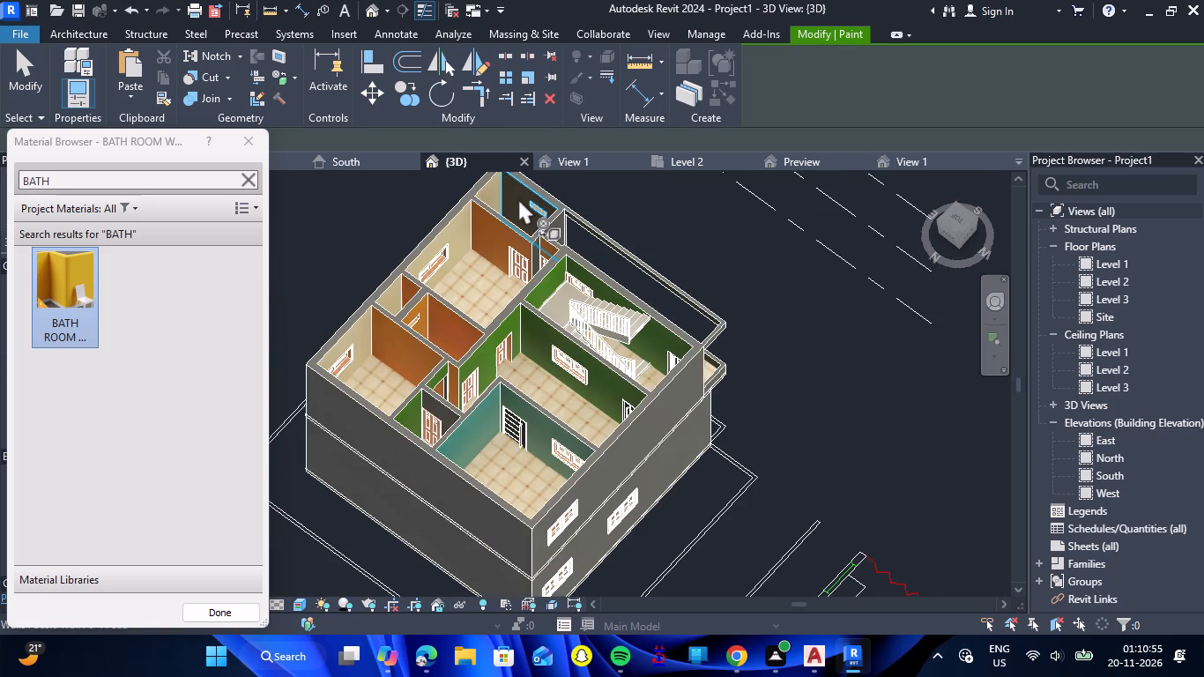
pyautogui.click(518, 198)
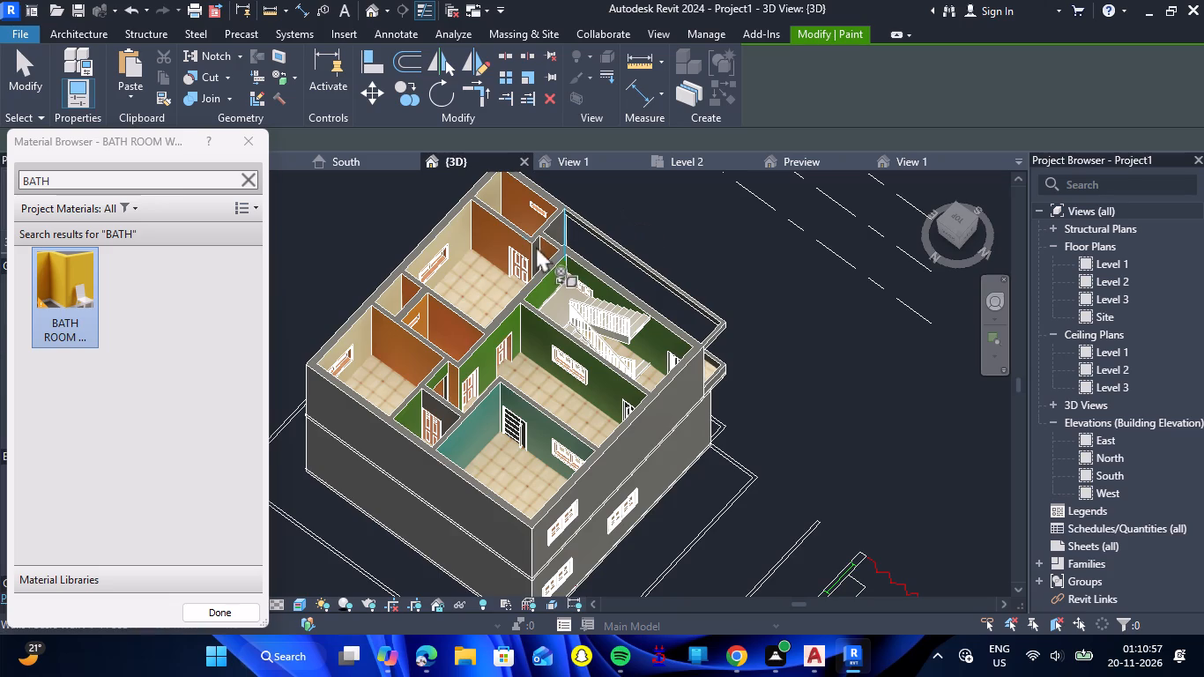
pyautogui.scroll(7, 533, 249)
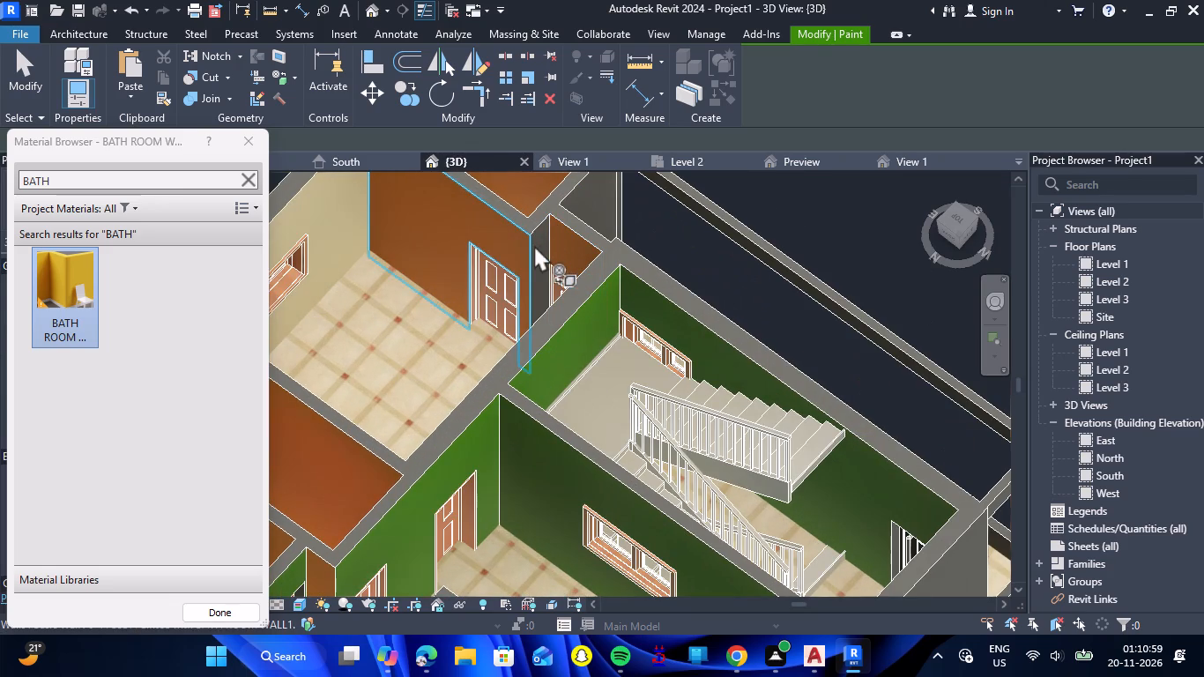
pyautogui.press('Escape')
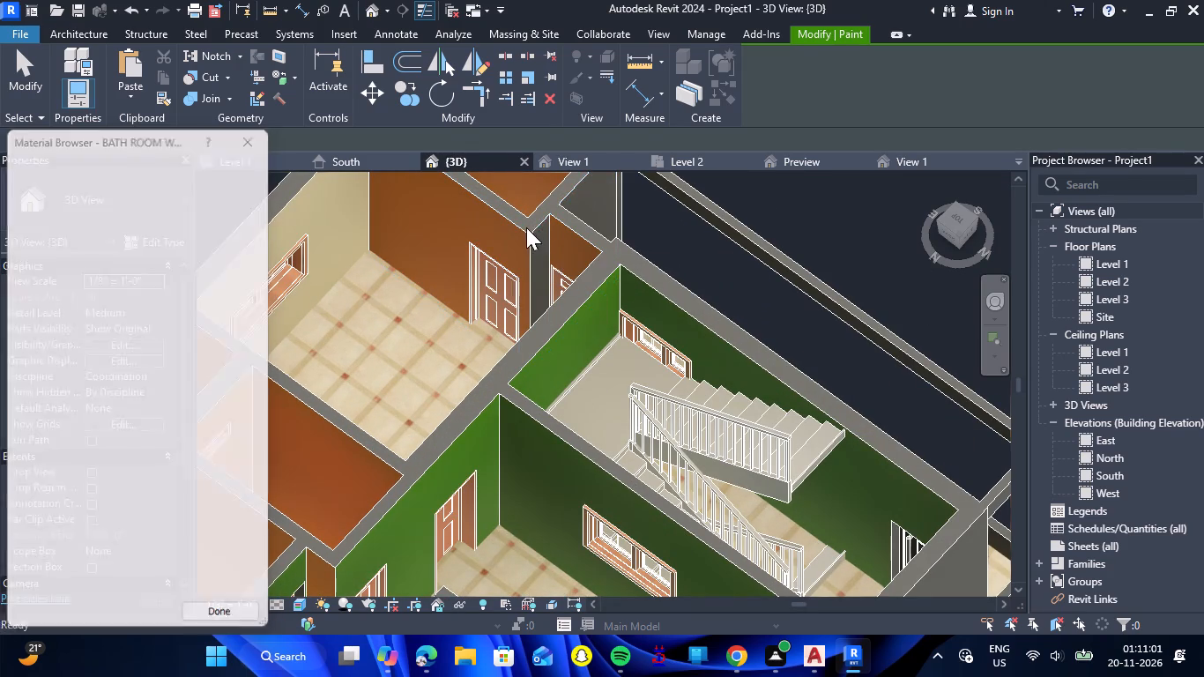
# Reset the temporary hide/isolate in the Level 2 floor plan.
pyautogui.scroll(-8, 526, 263)
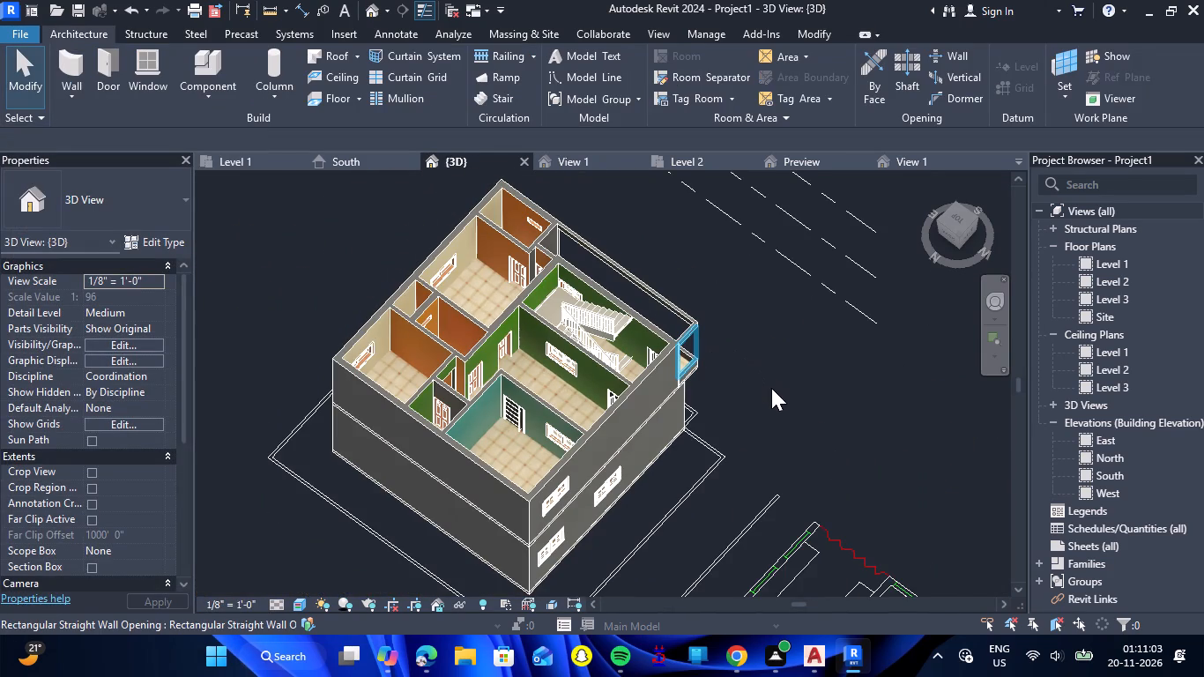
pyautogui.keyDown('shift'); pyautogui.moveTo(771, 388); pyautogui.dragTo(458, 322); pyautogui.keyUp('shift')
pyautogui.keyDown('shift'); pyautogui.moveTo(771, 388); pyautogui.dragTo(458, 322, button='right'); pyautogui.keyUp('shift')
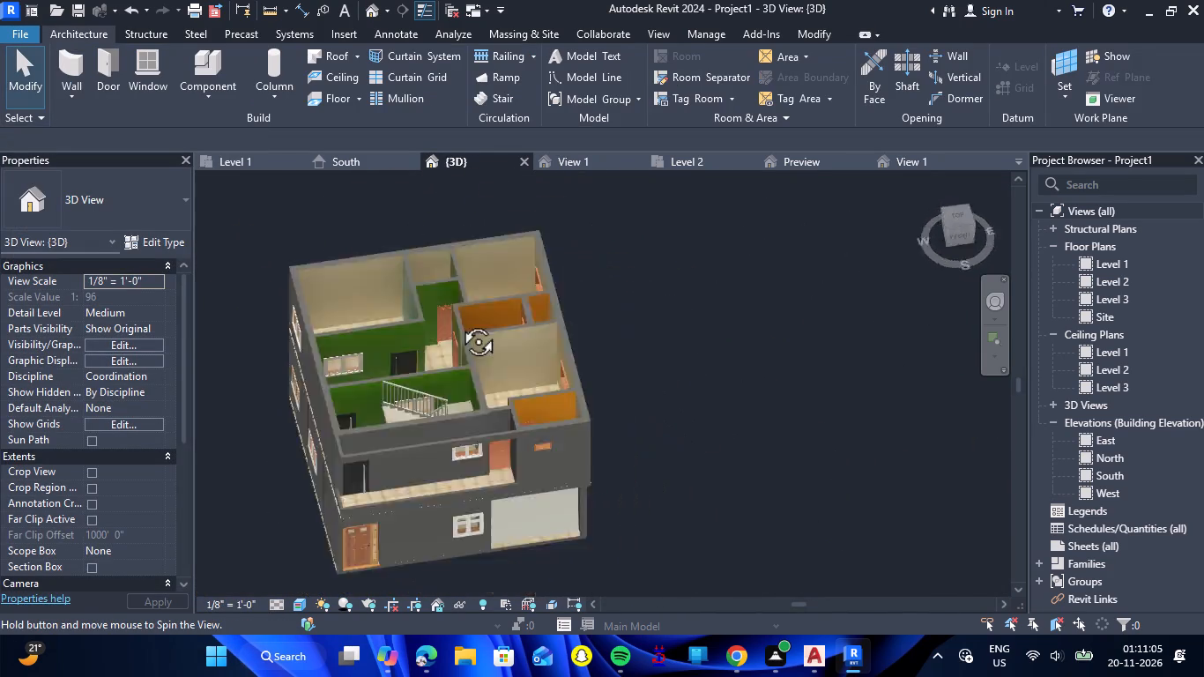
pyautogui.keyDown('shift'); pyautogui.moveTo(458, 322); pyautogui.dragTo(445, 320, button='right'); pyautogui.keyUp('shift')
pyautogui.keyDown('shift'); pyautogui.moveTo(458, 322); pyautogui.dragTo(445, 320); pyautogui.keyUp('shift')
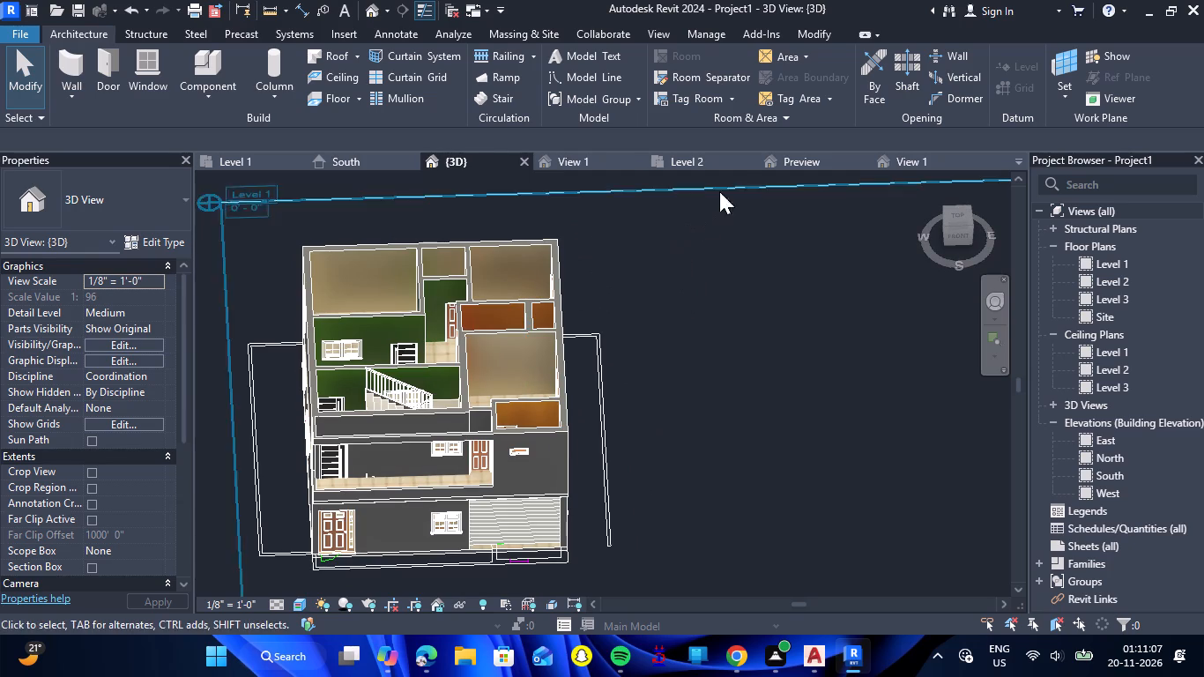
pyautogui.click(701, 162)
pyautogui.scroll(-8, 593, 411)
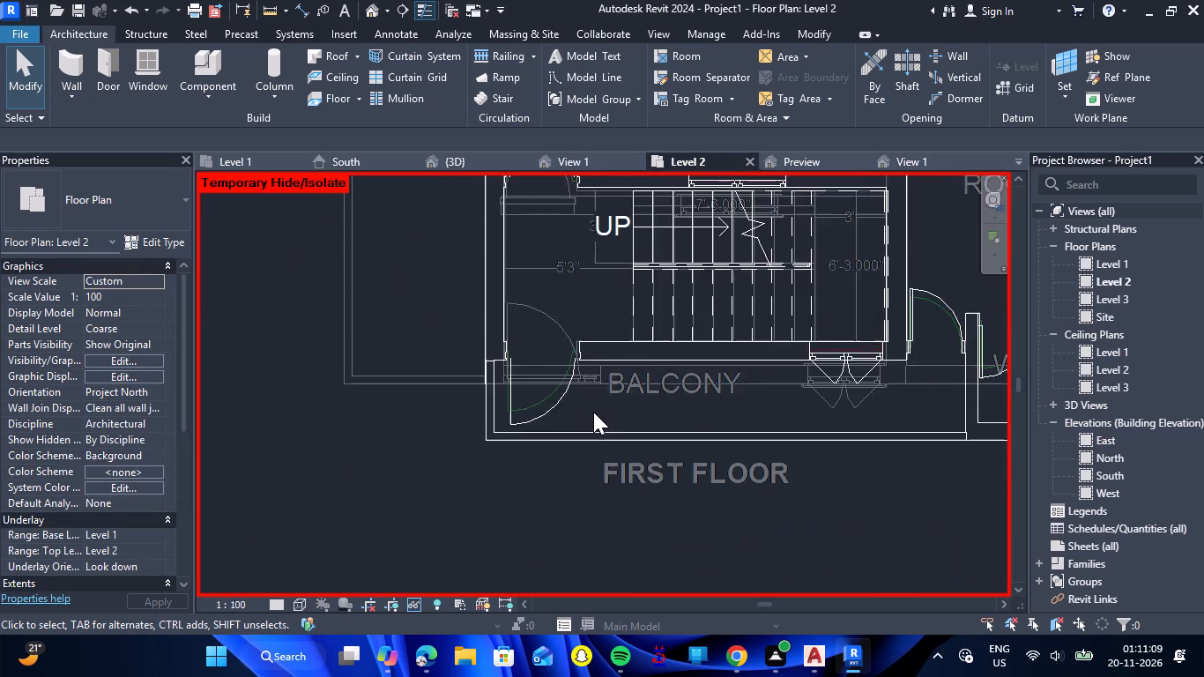
pyautogui.scroll(-9, 593, 412)
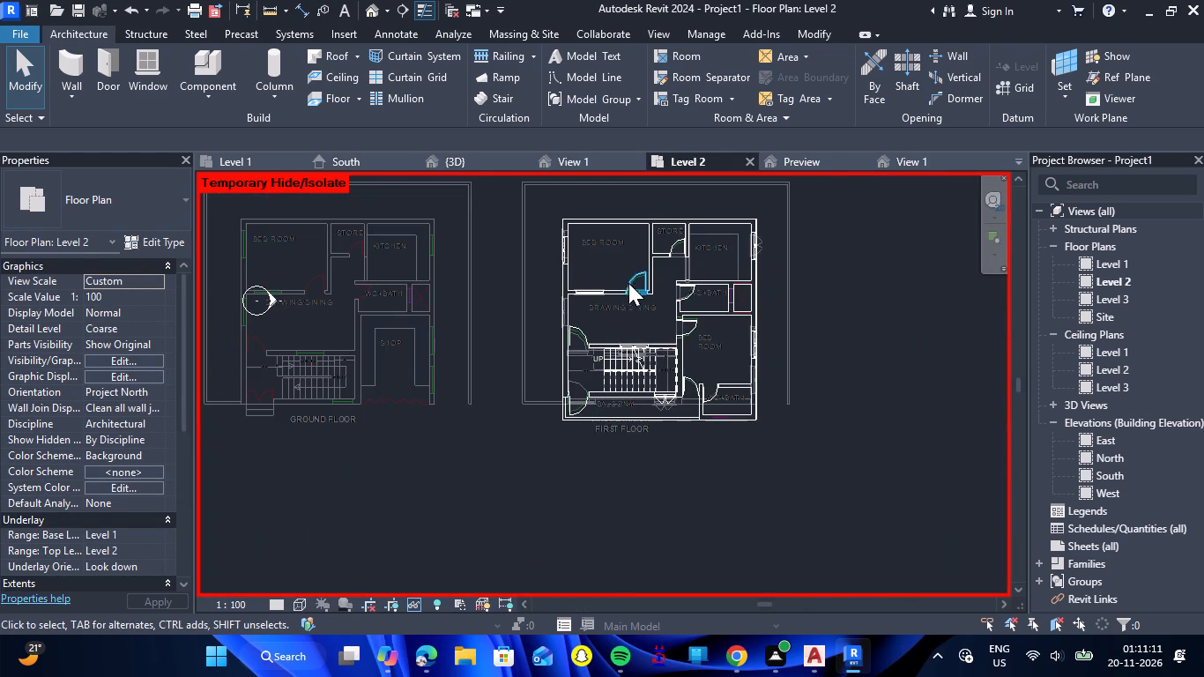
pyautogui.scroll(4, 632, 271)
pyautogui.scroll(-1, 630, 248)
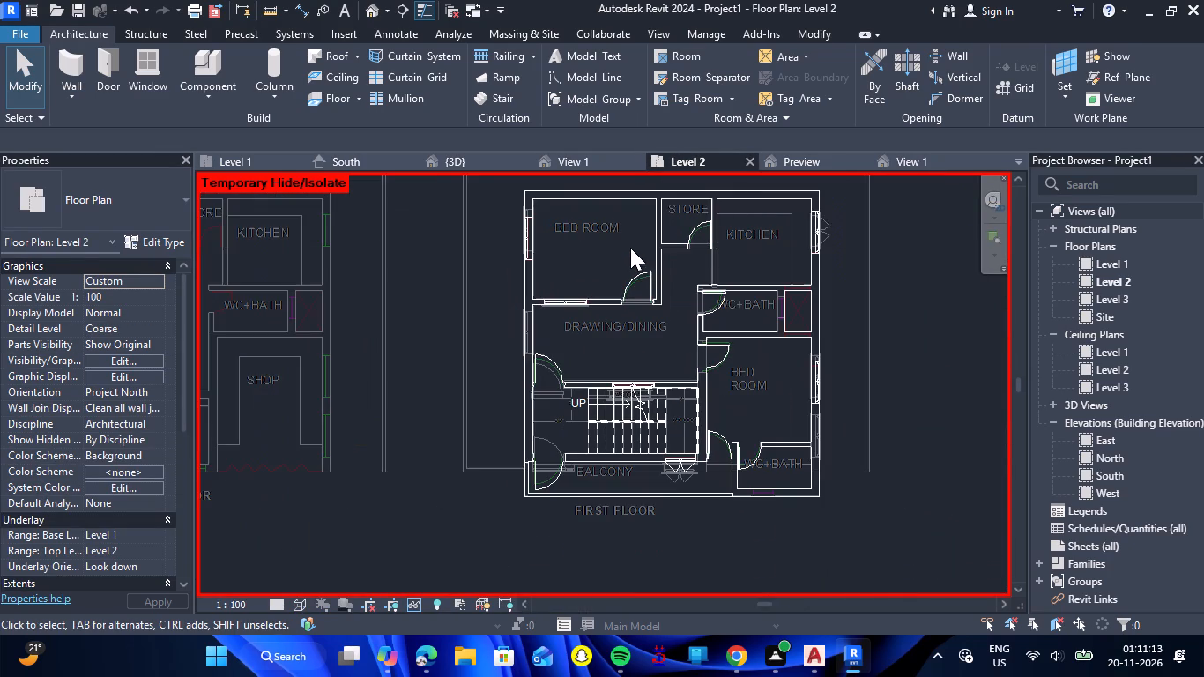
pyautogui.scroll(-1, 627, 241)
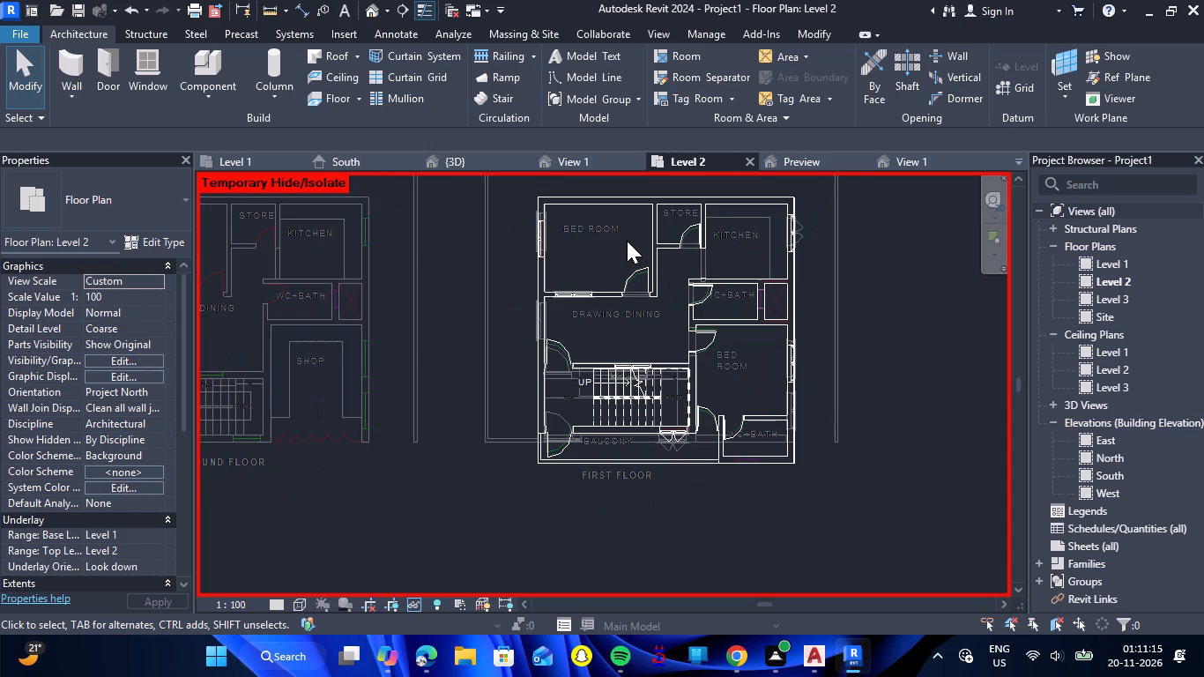
pyautogui.press('r')
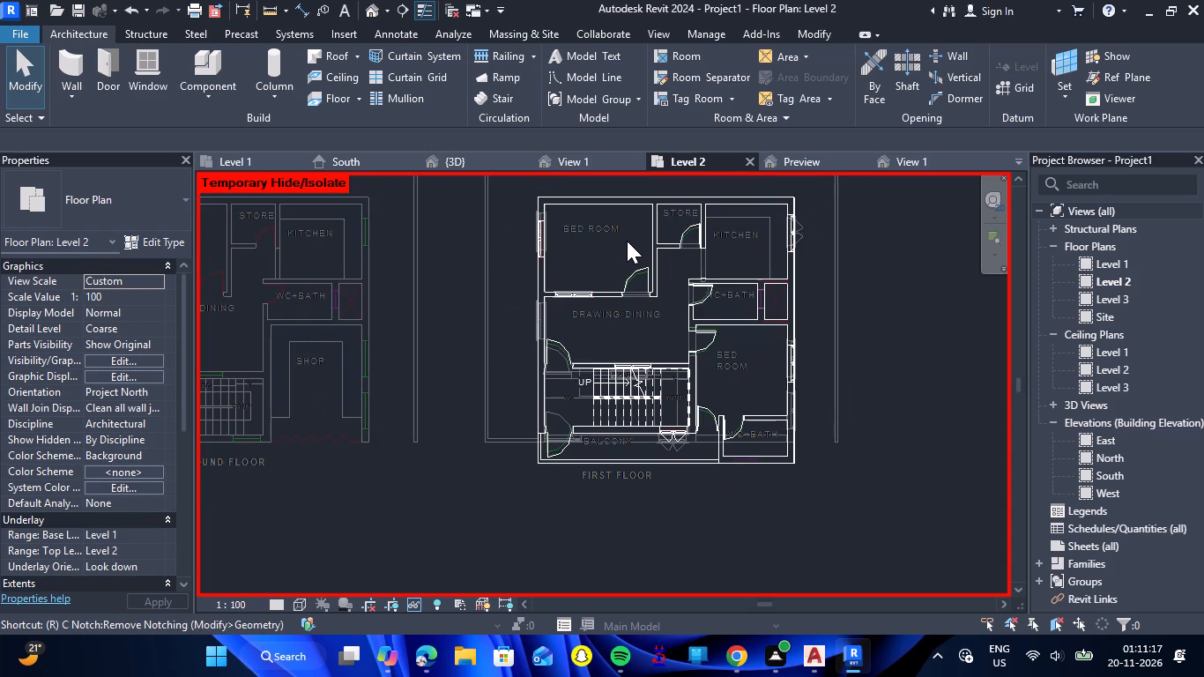
pyautogui.press('h')
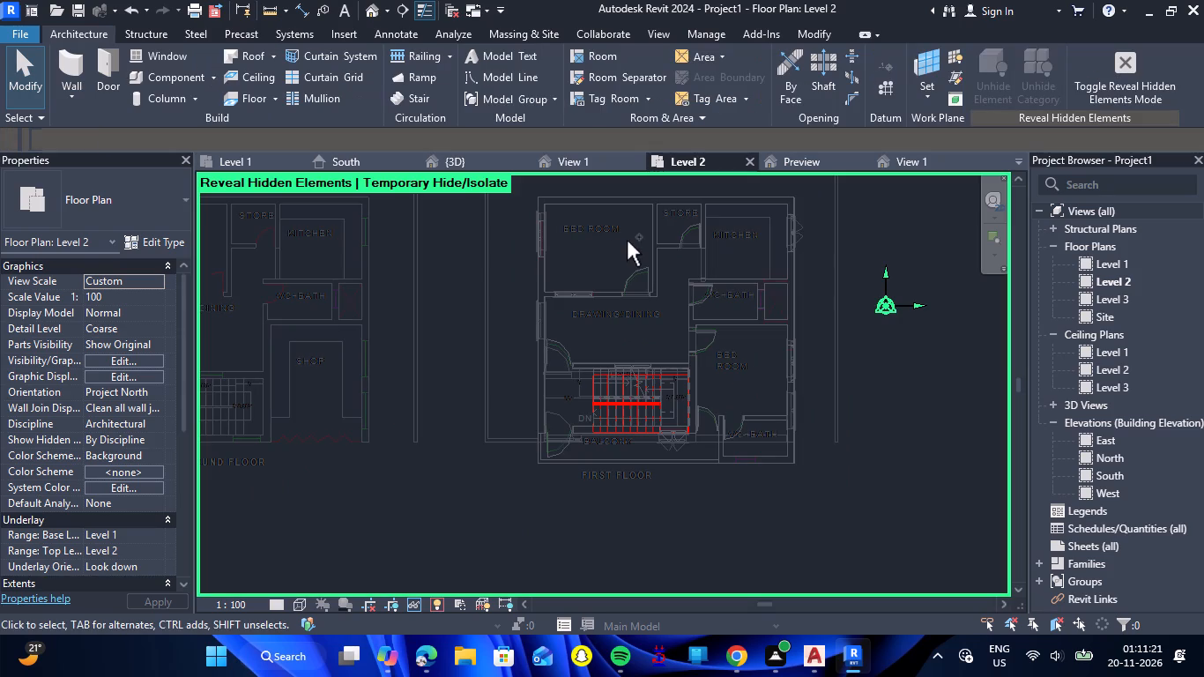
pyautogui.hotkey('ctrl', 'z')
pyautogui.write('HR')
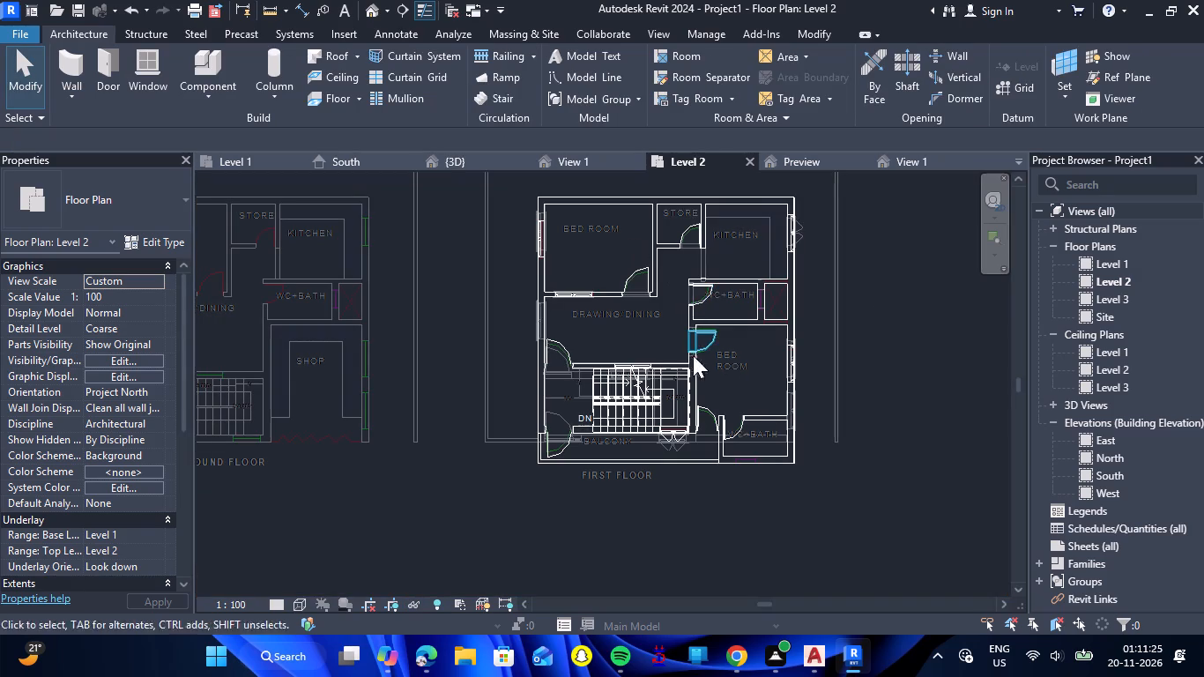
# Place automatic Plain compound ceilings at a 9' 0" offset in Level 2's north-west bedroom, store, kitchen and drawing/dining room.
pyautogui.scroll(-2, 672, 358)
pyautogui.click(463, 162)
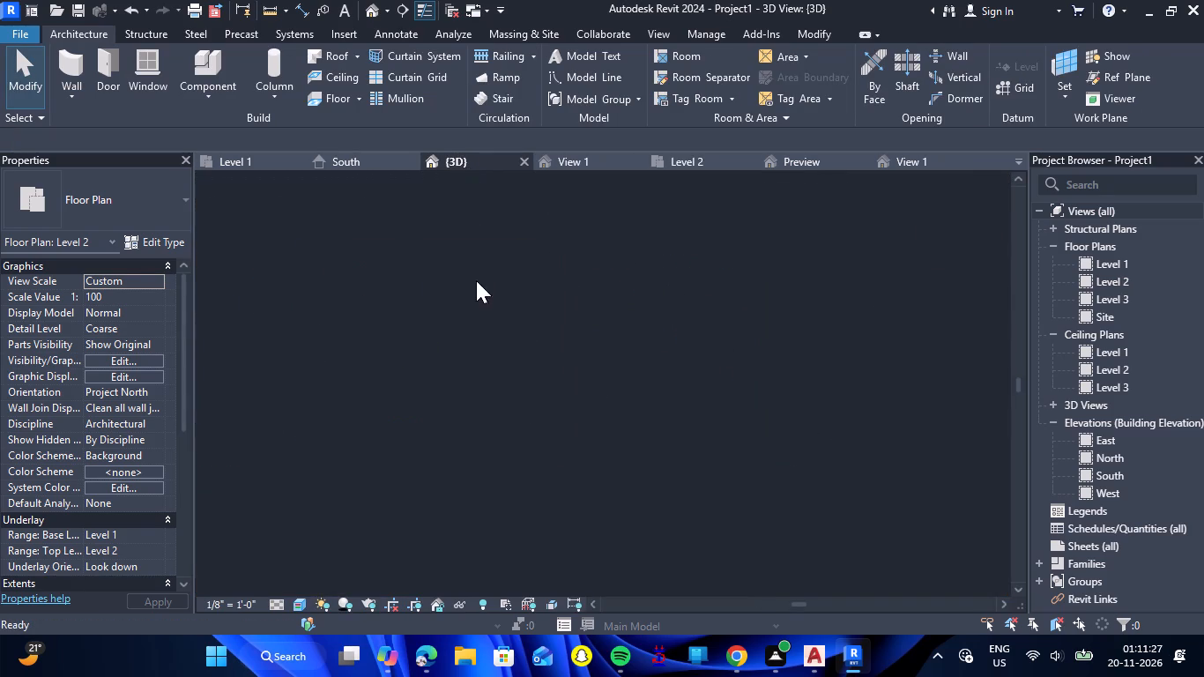
pyautogui.scroll(1, 502, 439)
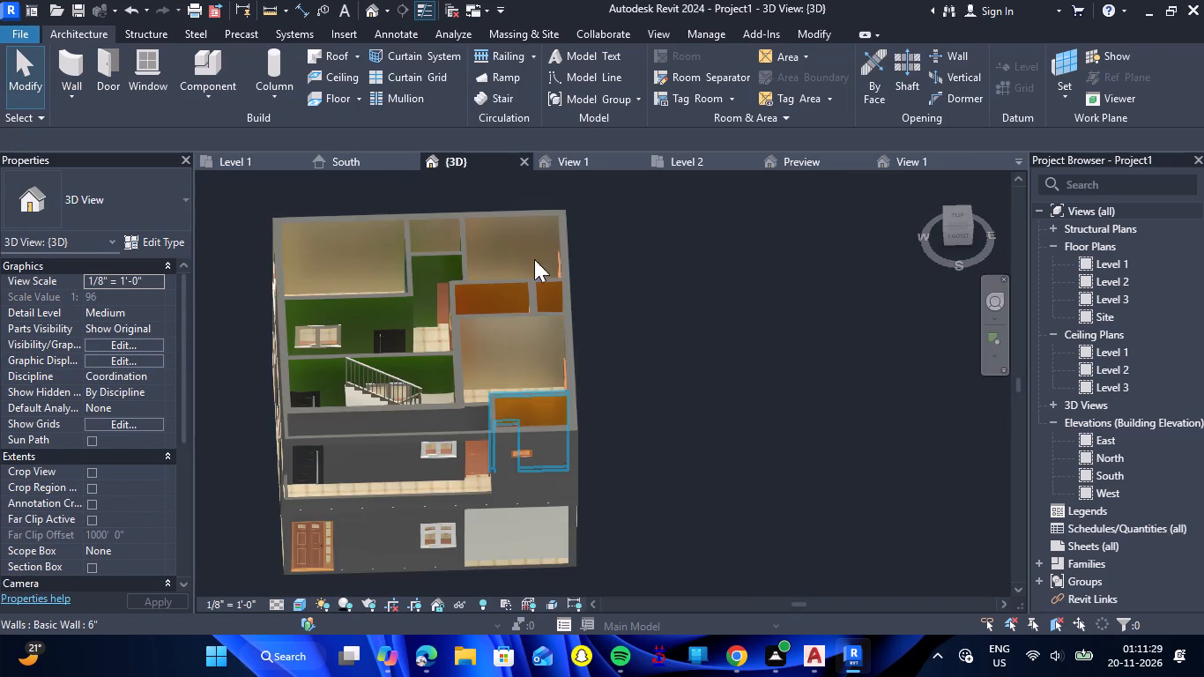
pyautogui.click(667, 154)
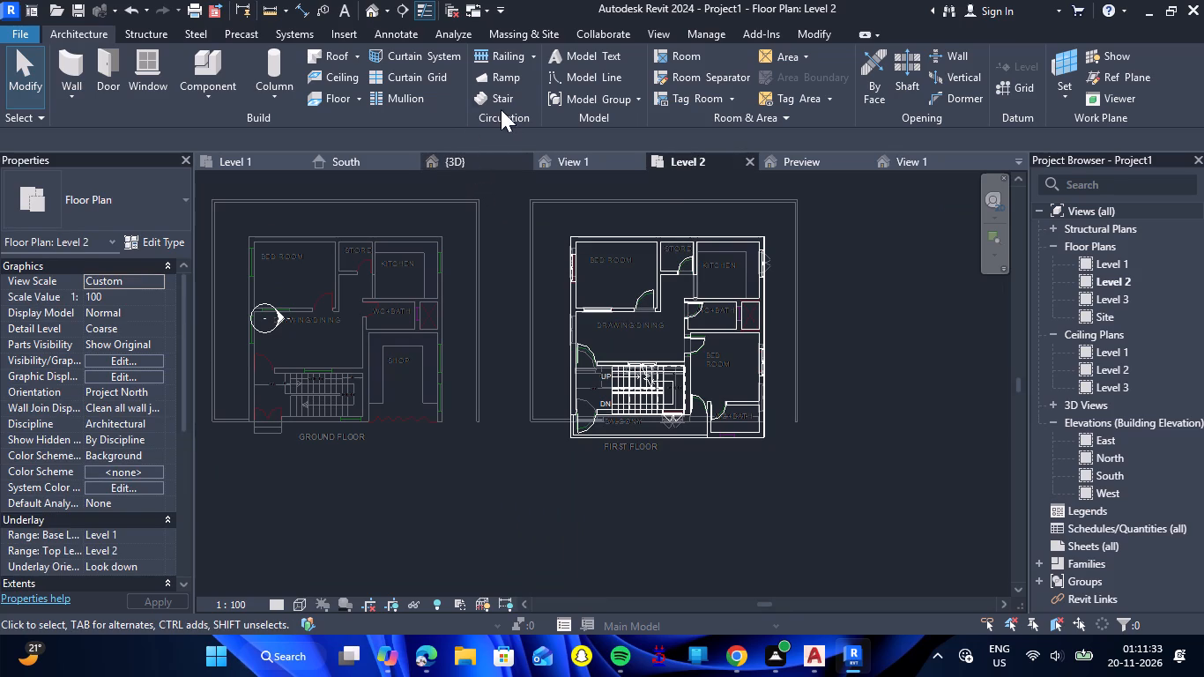
pyautogui.click(354, 80)
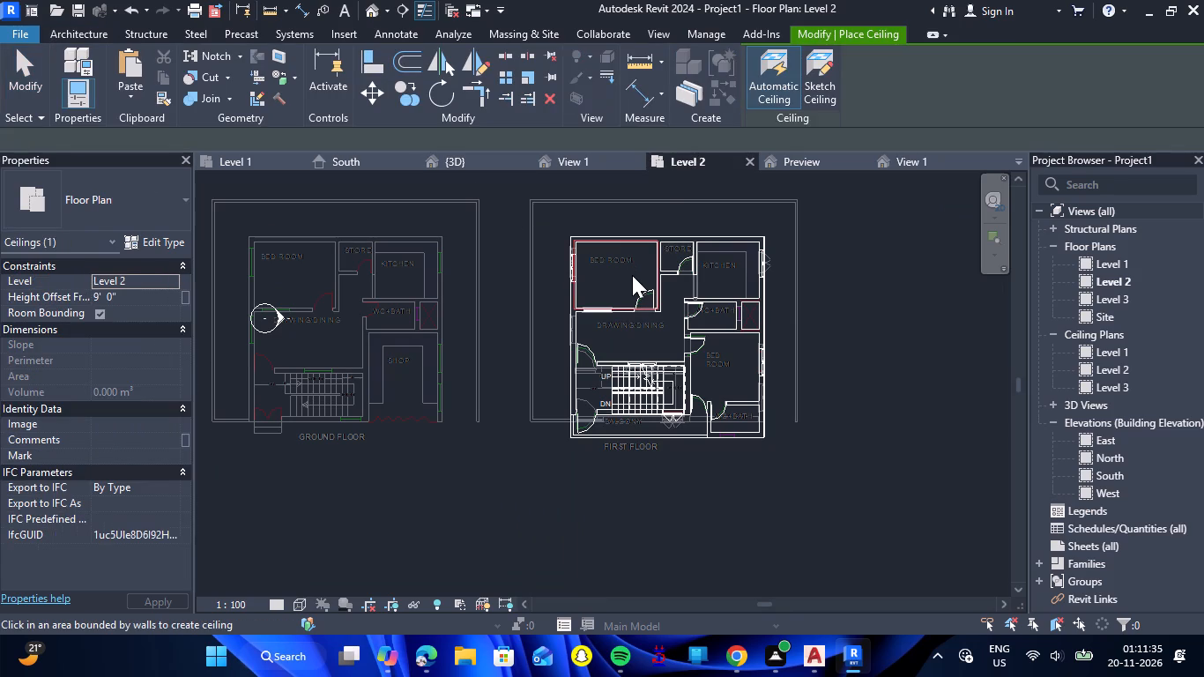
pyautogui.click(631, 275)
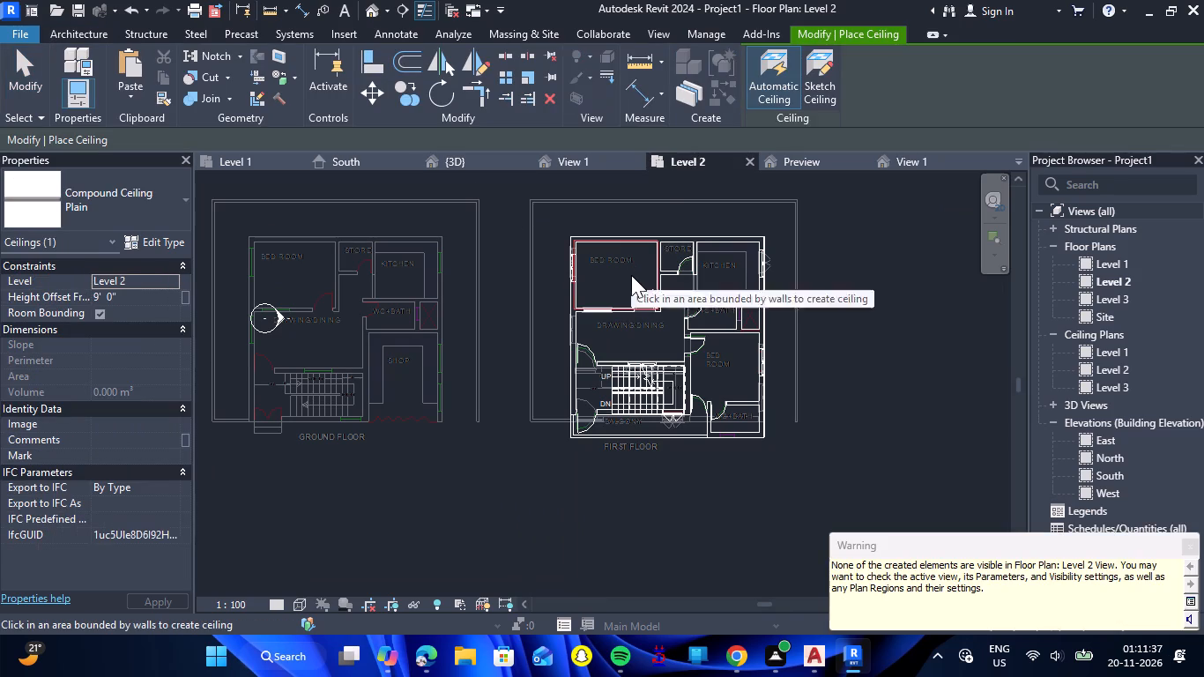
pyautogui.scroll(3, 717, 274)
pyautogui.click(656, 236)
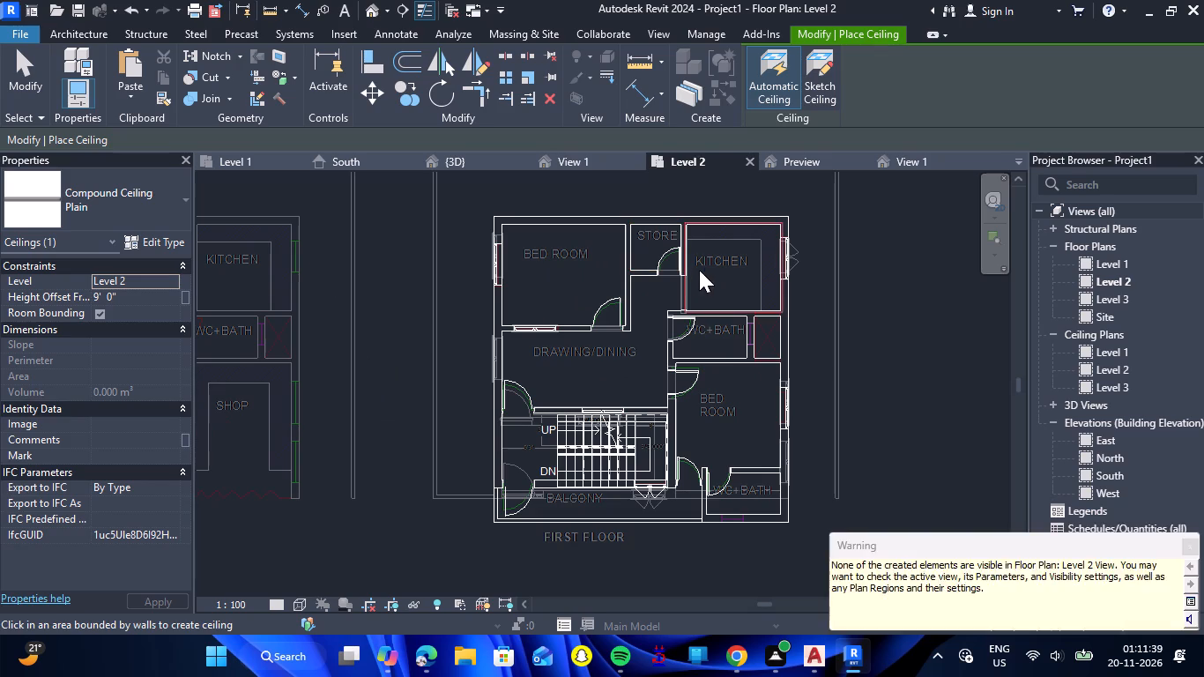
pyautogui.click(704, 273)
pyautogui.click(657, 322)
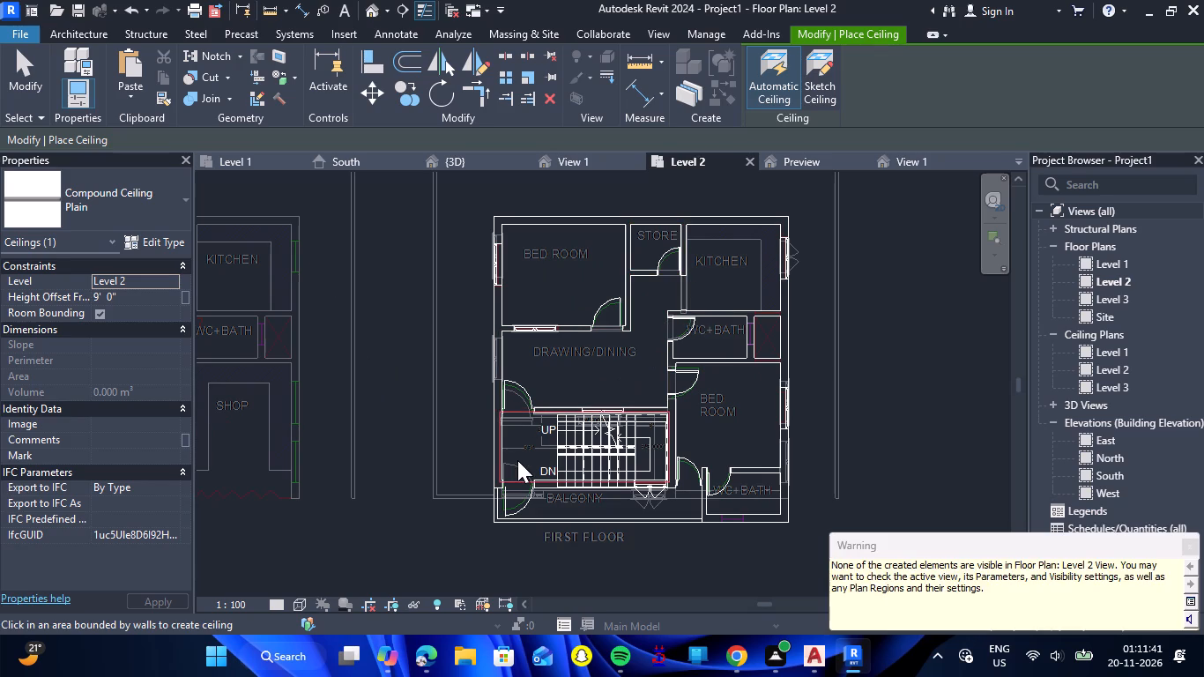
# Place the same automatic ceilings on Level 2 over the stairwell, south-east bedroom, middle WC+bath and corner WC+bath.
pyautogui.click(517, 460)
pyautogui.click(702, 447)
pyautogui.click(707, 344)
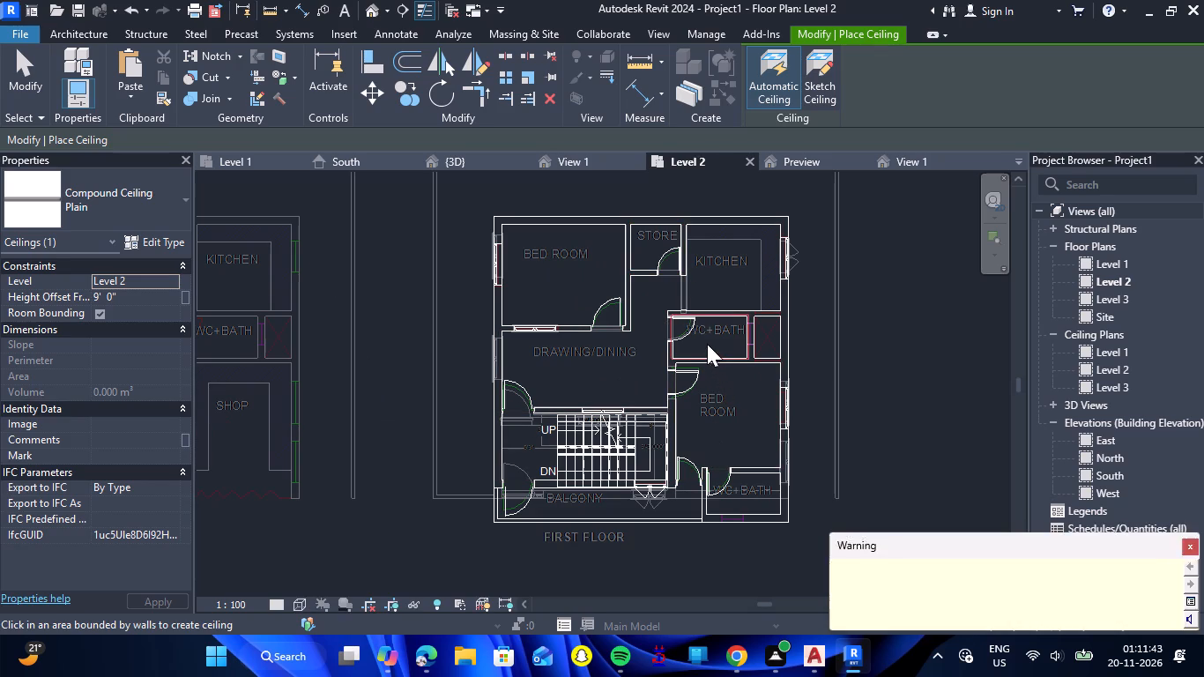
pyautogui.doubleClick(745, 496)
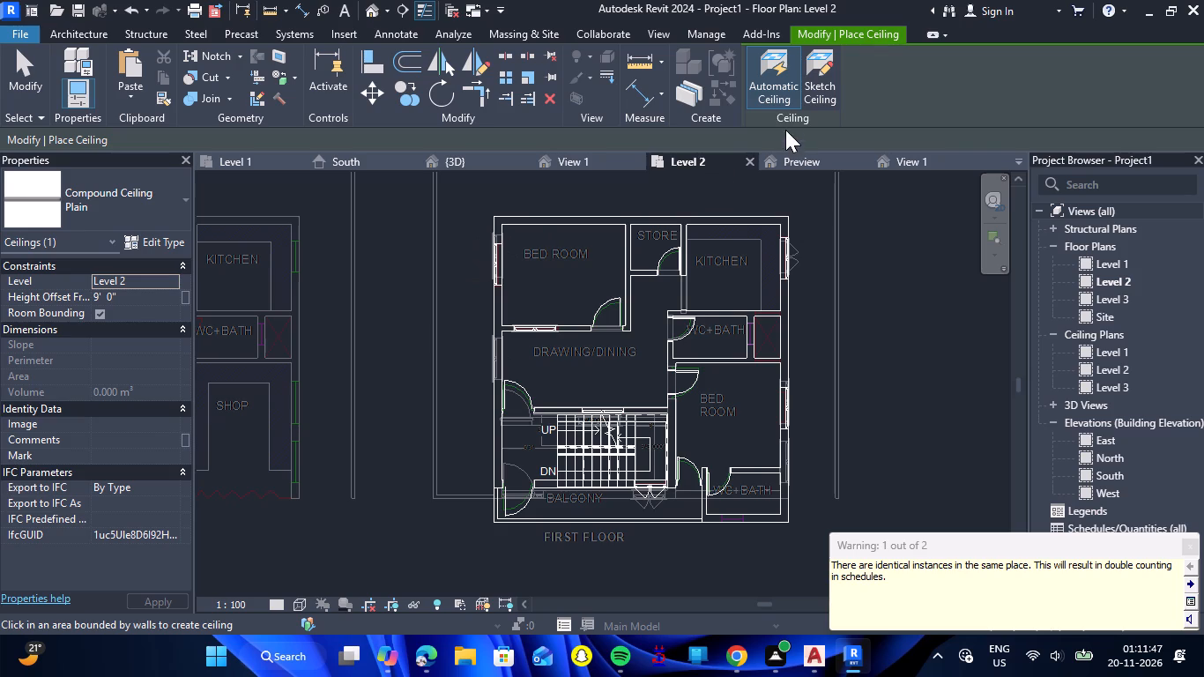
pyautogui.click(505, 163)
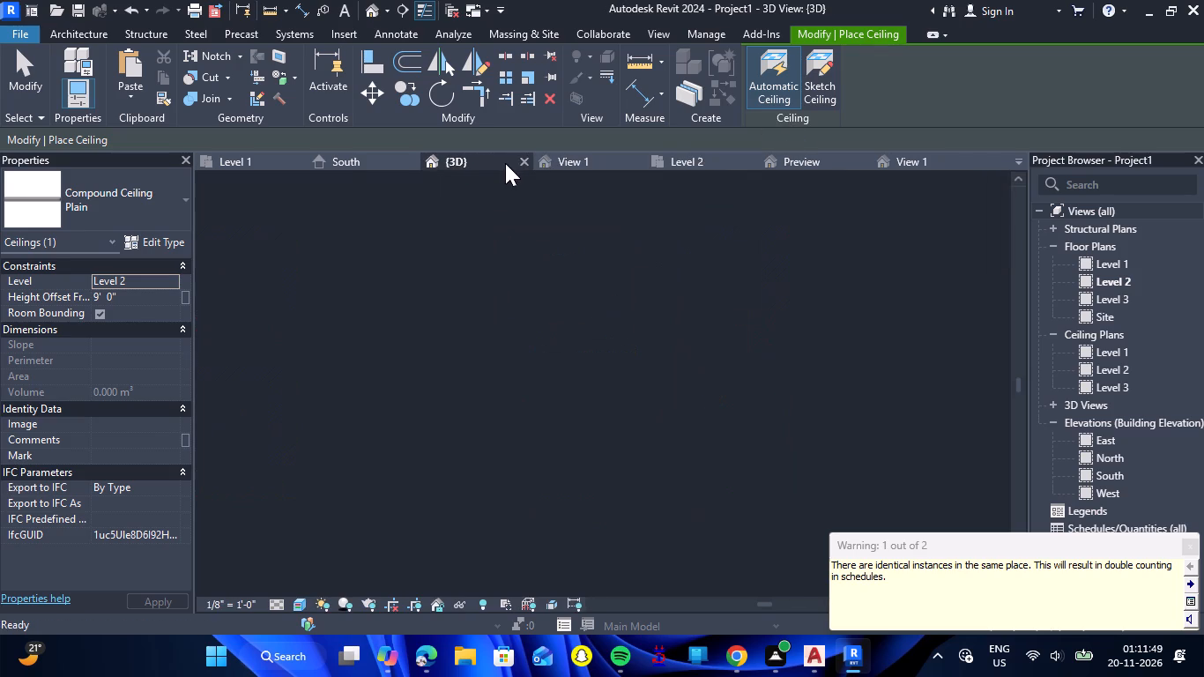
pyautogui.scroll(1, 560, 309)
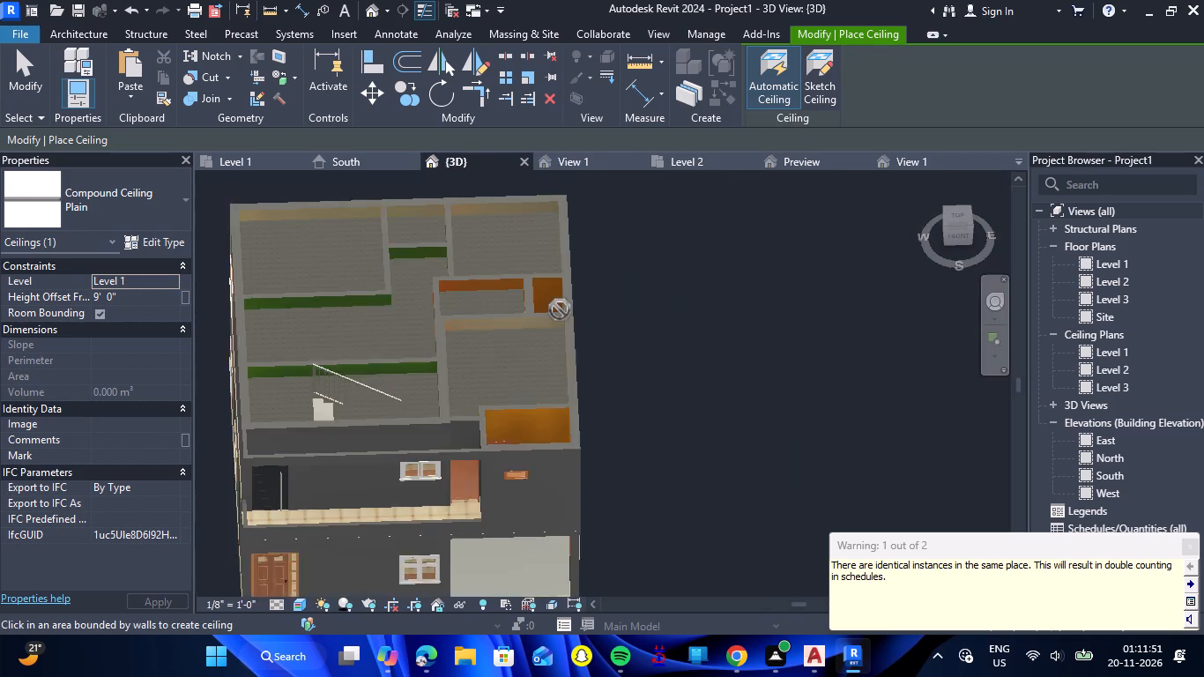
pyautogui.scroll(1, 560, 309)
pyautogui.scroll(-1, 560, 309)
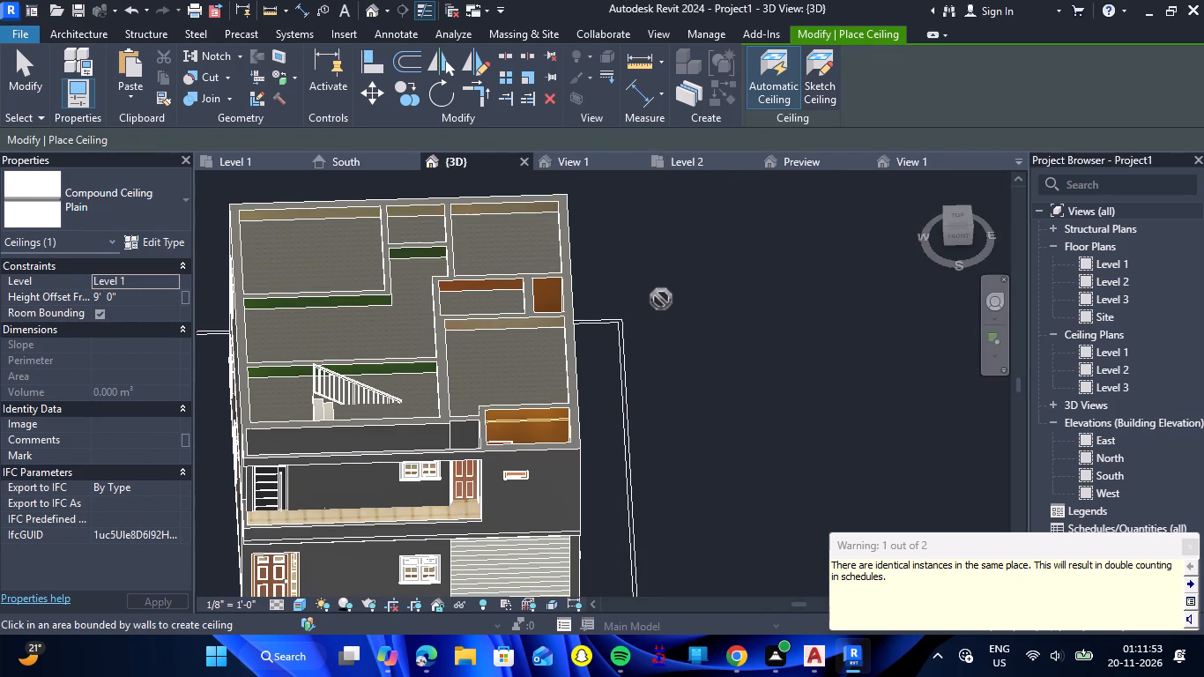
pyautogui.press('Escape')
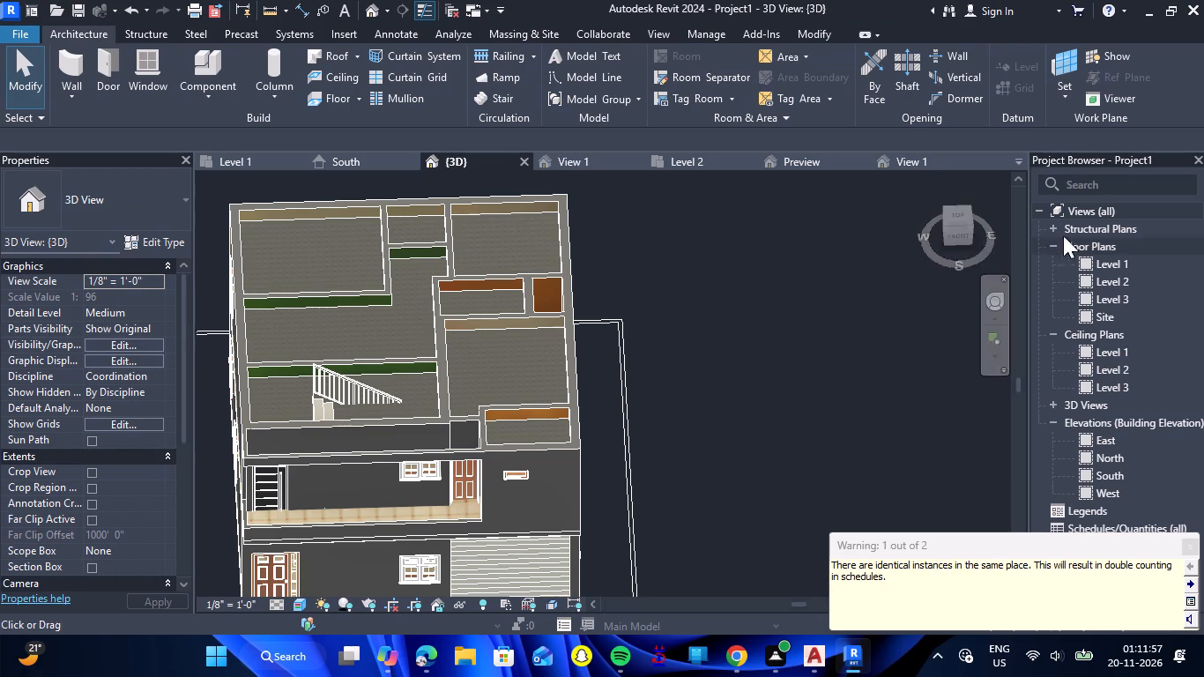
# Start a Generic 150mm floor on Level 3 from the top view, picking boundary lines along the west, north and east outer walls.
pyautogui.click(960, 215)
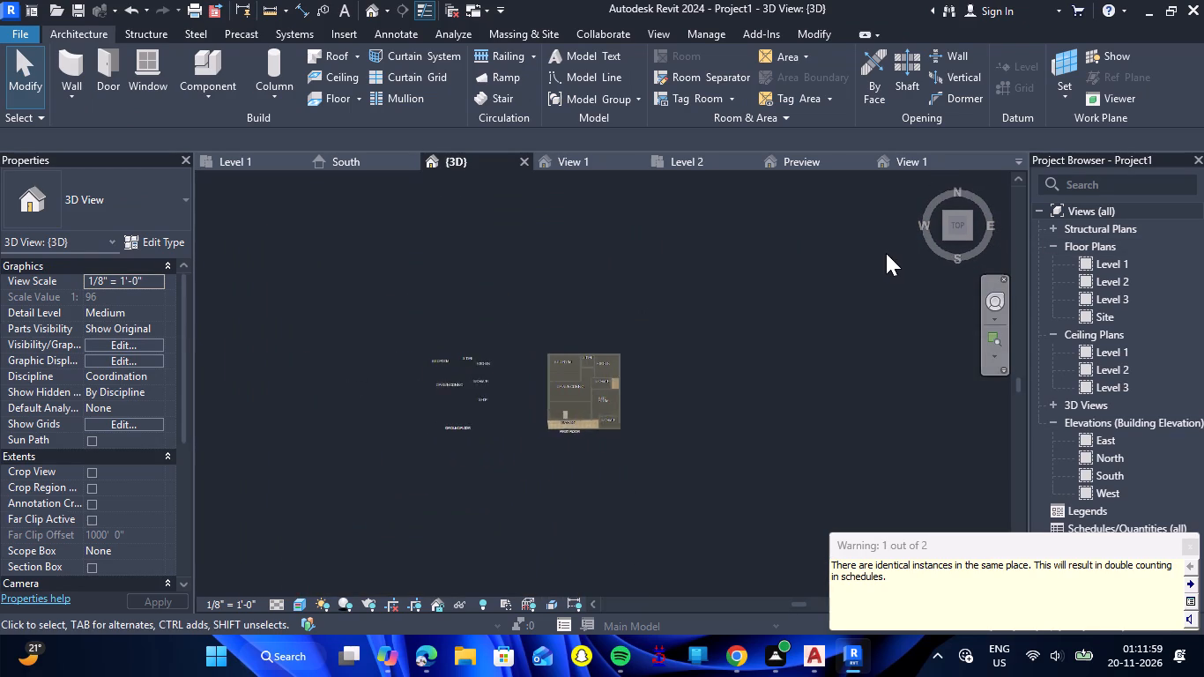
pyautogui.scroll(6, 658, 405)
pyautogui.scroll(4, 395, 370)
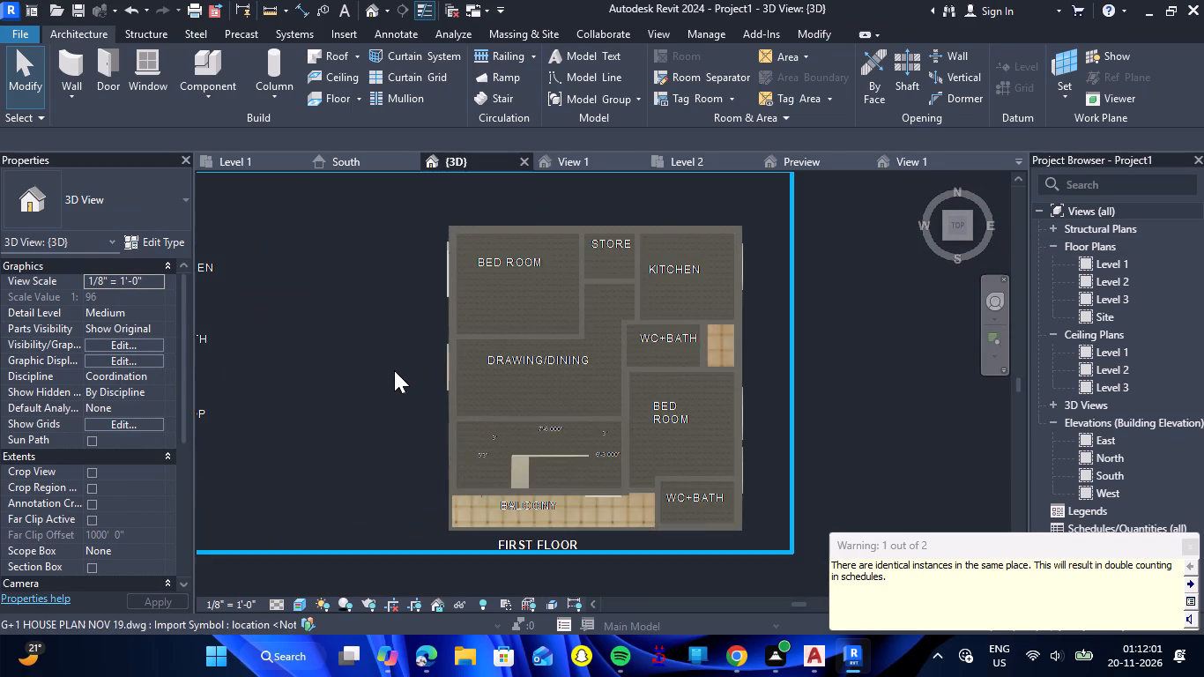
pyautogui.click(337, 99)
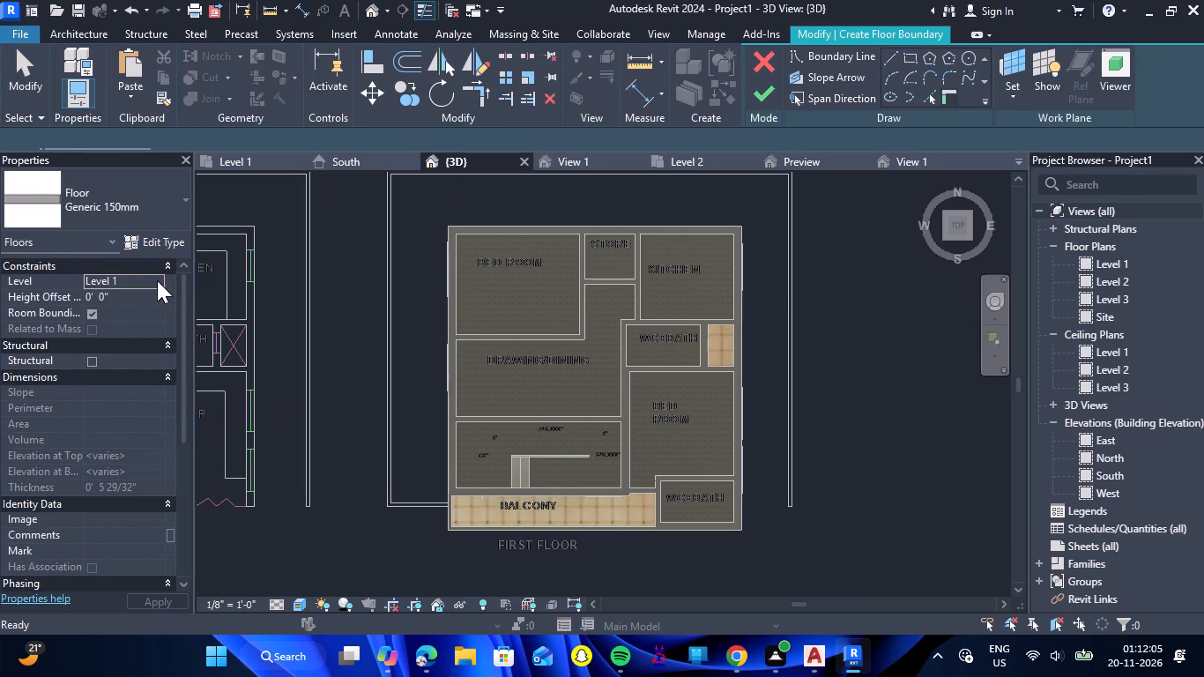
pyautogui.click(157, 280)
pyautogui.click(126, 319)
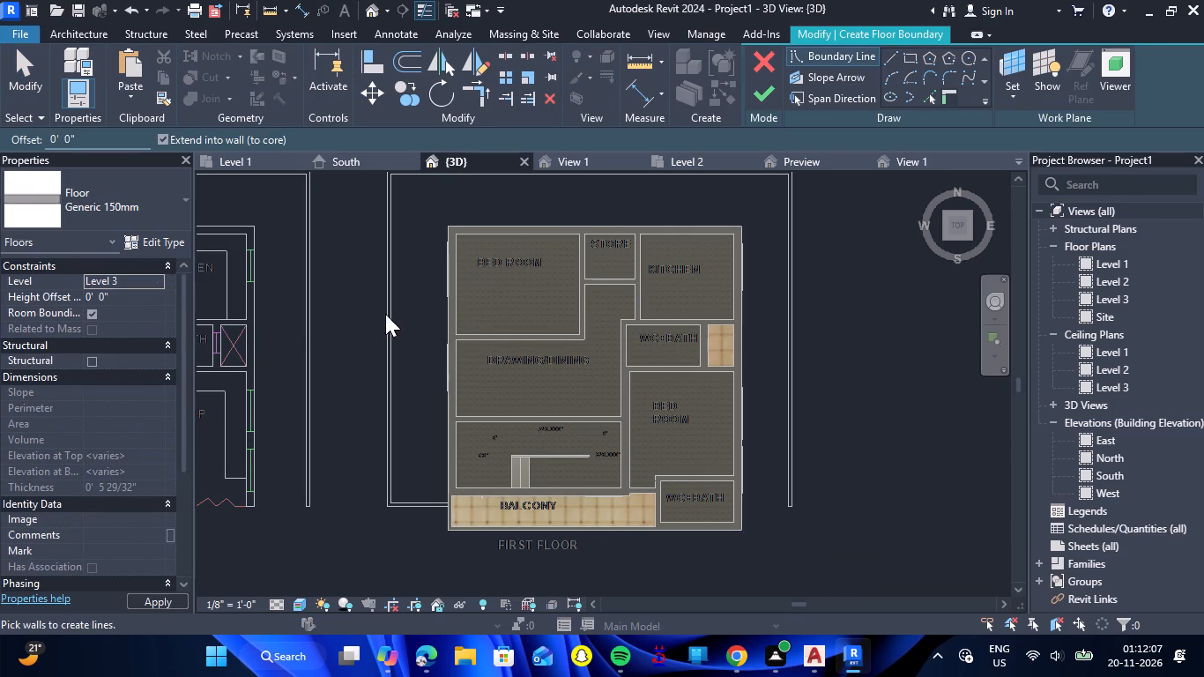
pyautogui.click(937, 98)
pyautogui.scroll(2, 512, 263)
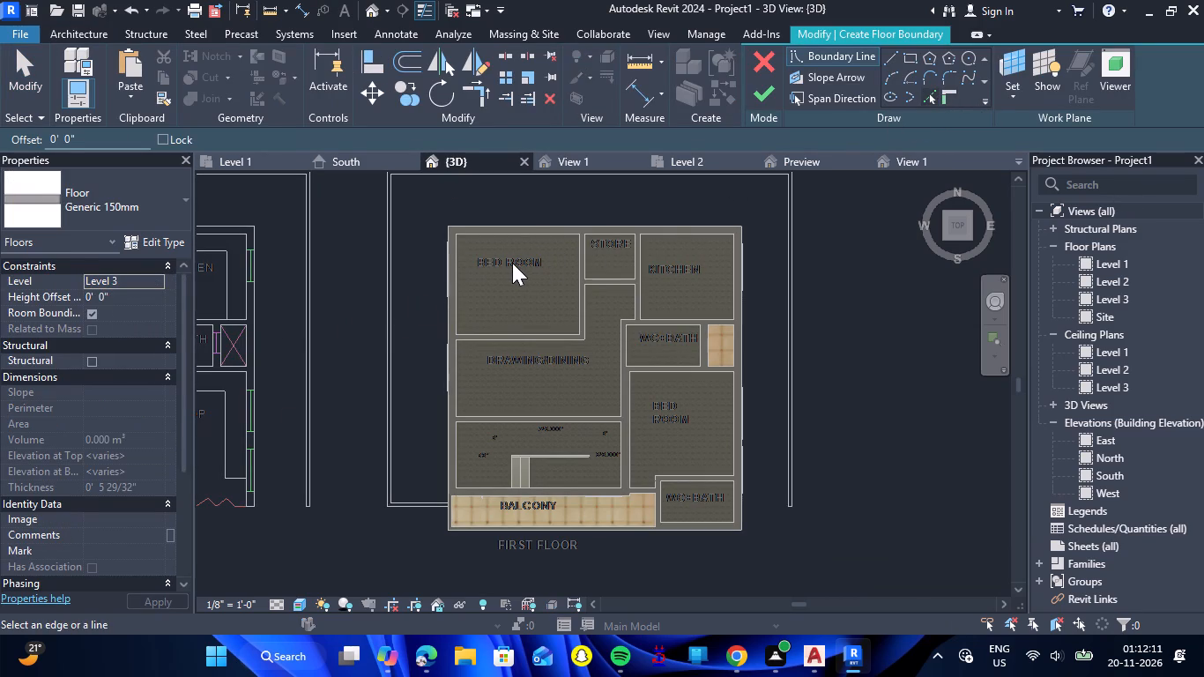
pyautogui.scroll(4, 512, 263)
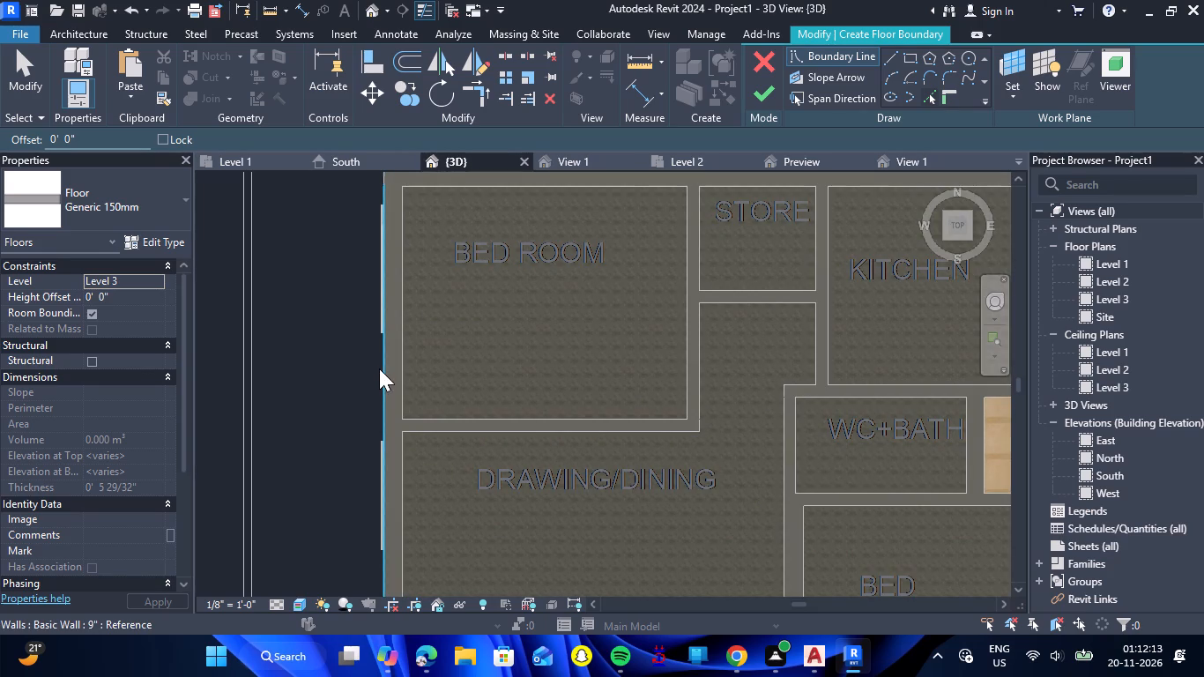
pyautogui.click(382, 368)
pyautogui.scroll(-3, 423, 353)
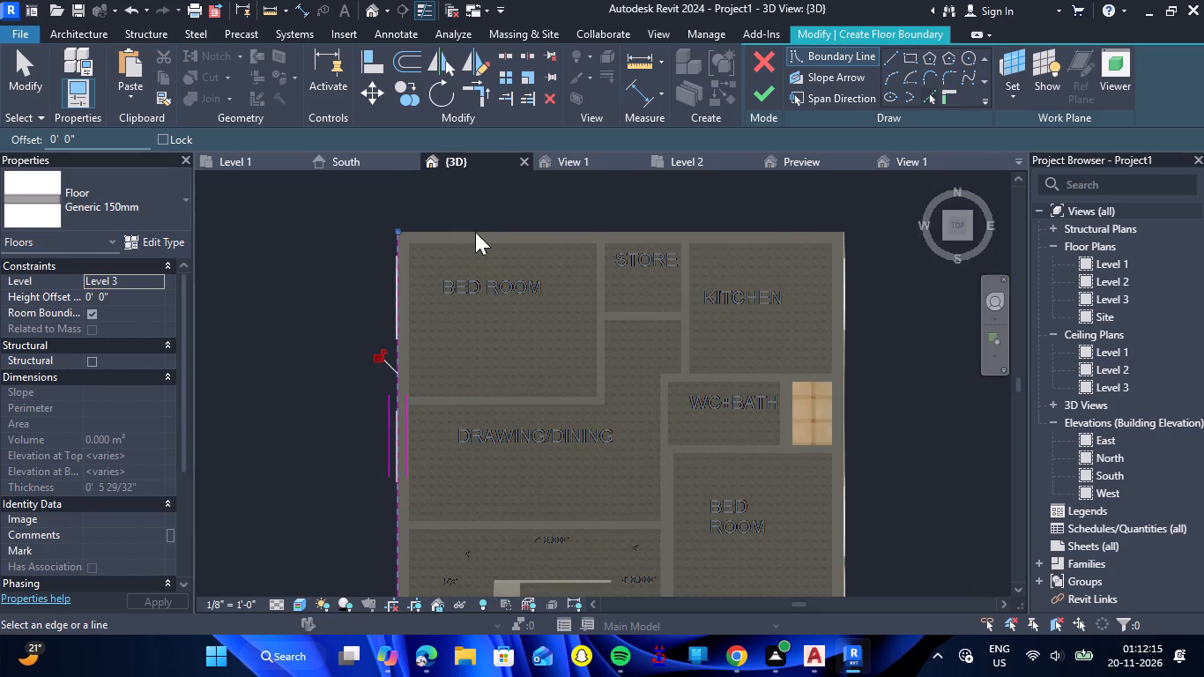
pyautogui.click(475, 232)
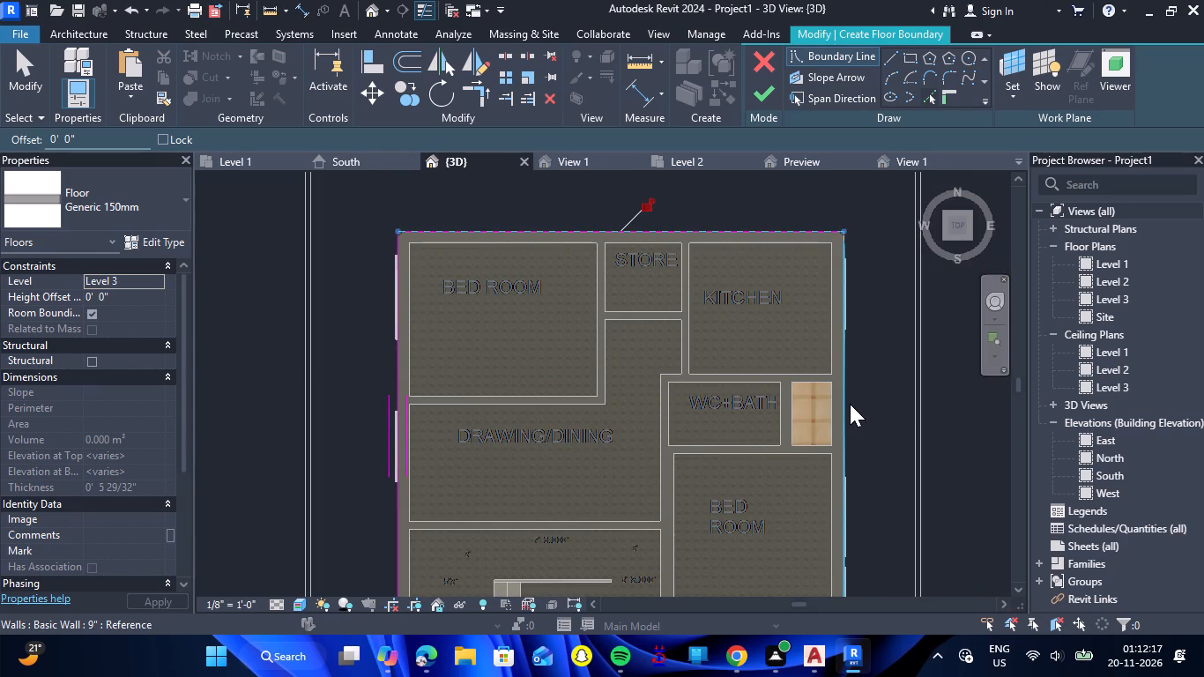
pyautogui.click(850, 404)
# Pick floor boundary lines along the balcony's back wall and its west side edge.
pyautogui.scroll(-5, 737, 299)
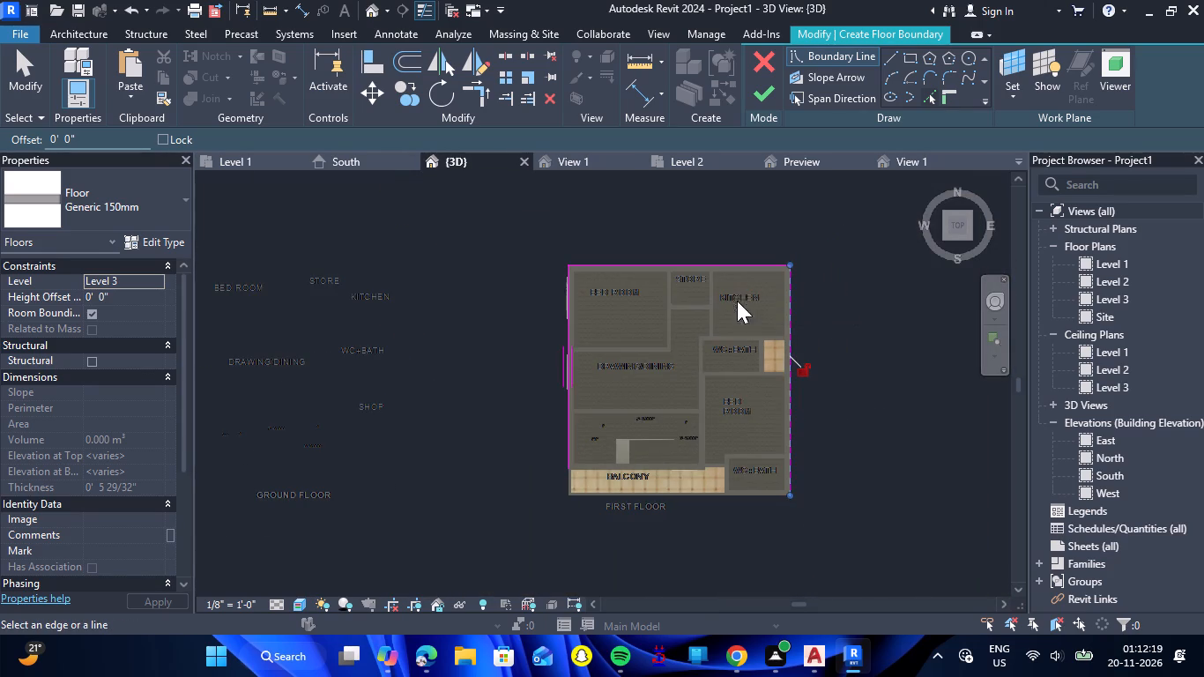
pyautogui.scroll(5, 626, 495)
pyautogui.scroll(5, 505, 475)
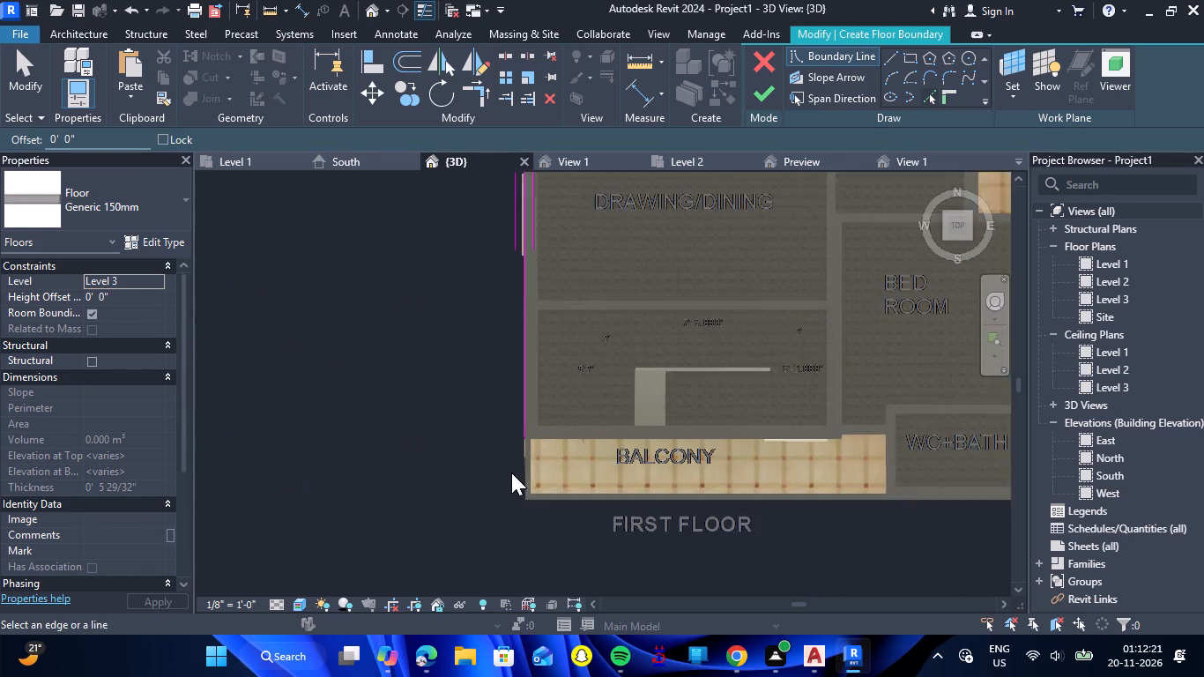
pyautogui.scroll(18, 531, 411)
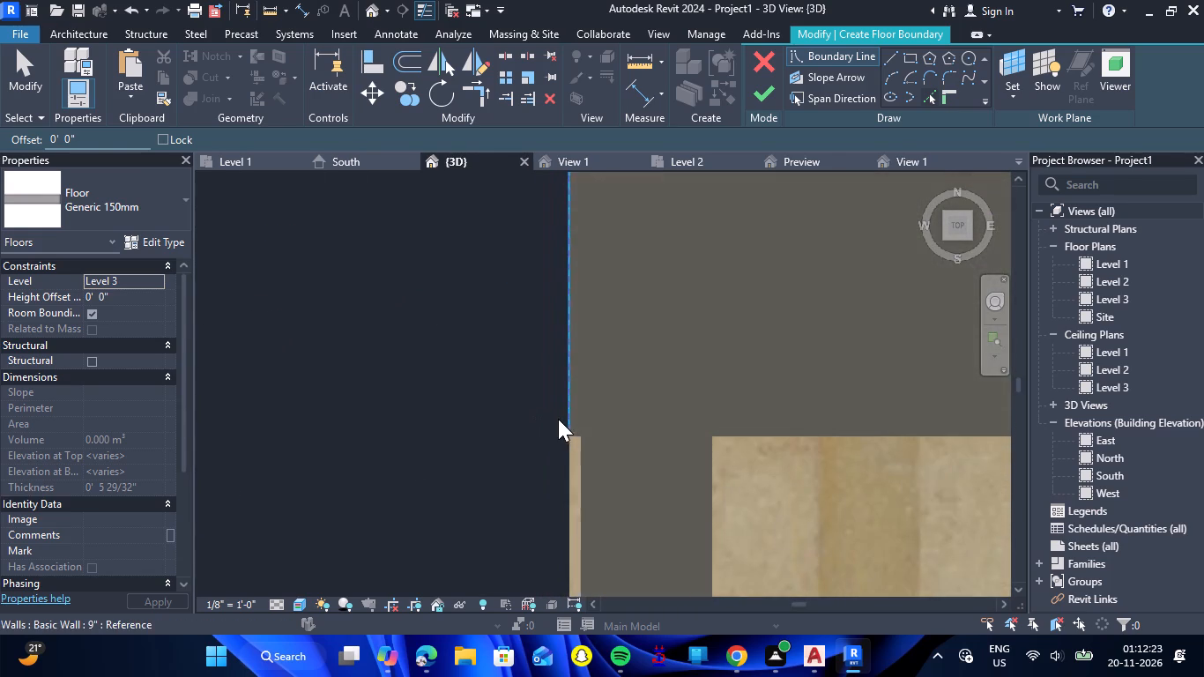
pyautogui.scroll(5, 558, 436)
pyautogui.doubleClick(594, 437)
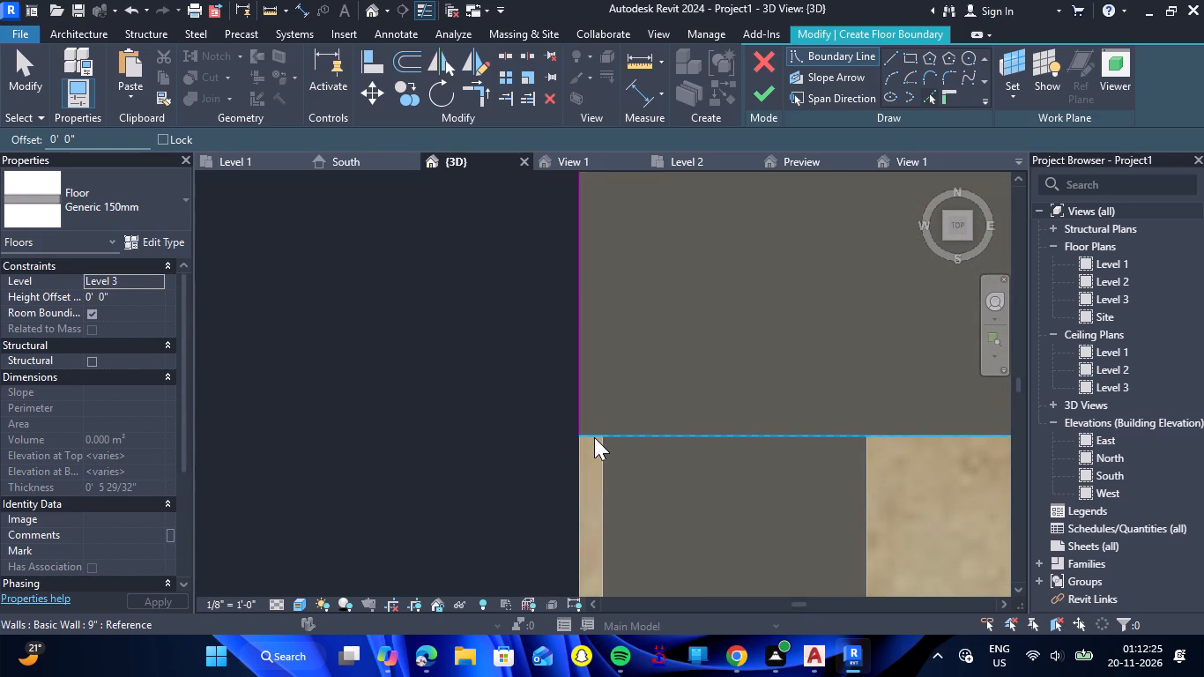
pyautogui.doubleClick(602, 480)
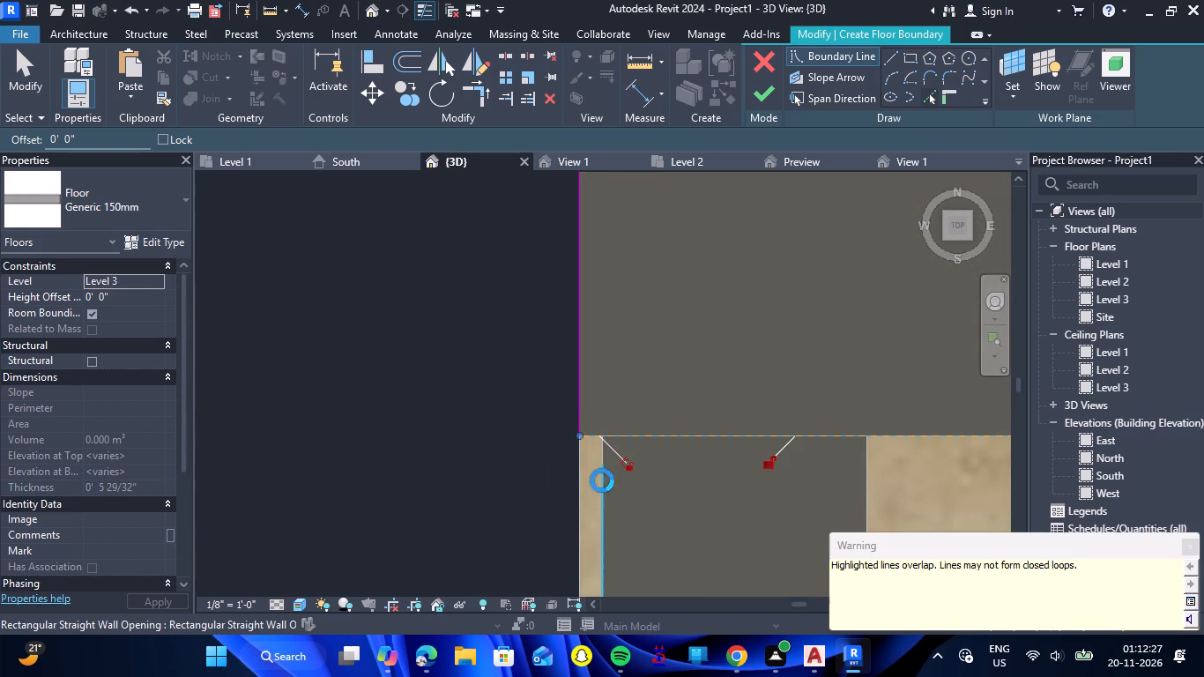
pyautogui.scroll(-7, 565, 433)
pyautogui.scroll(-7, 546, 355)
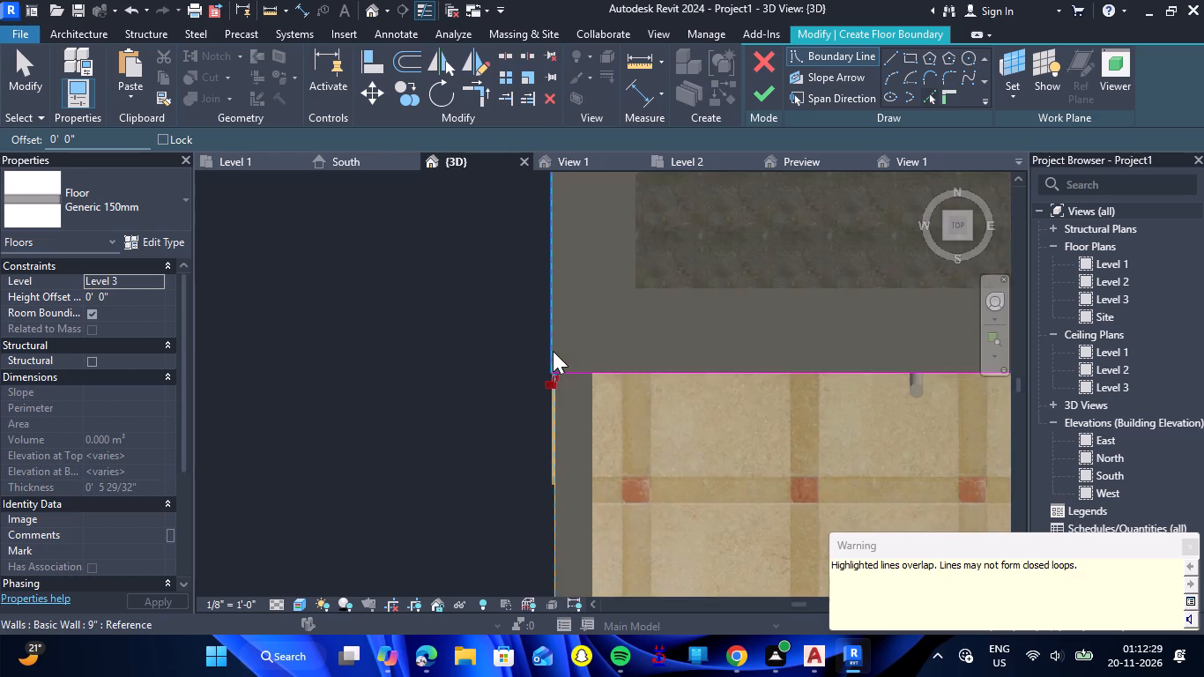
# Pick floor boundary lines along the front edge of the balcony and the corner WC+bath's front wall.
pyautogui.scroll(-6, 554, 351)
pyautogui.click(630, 526)
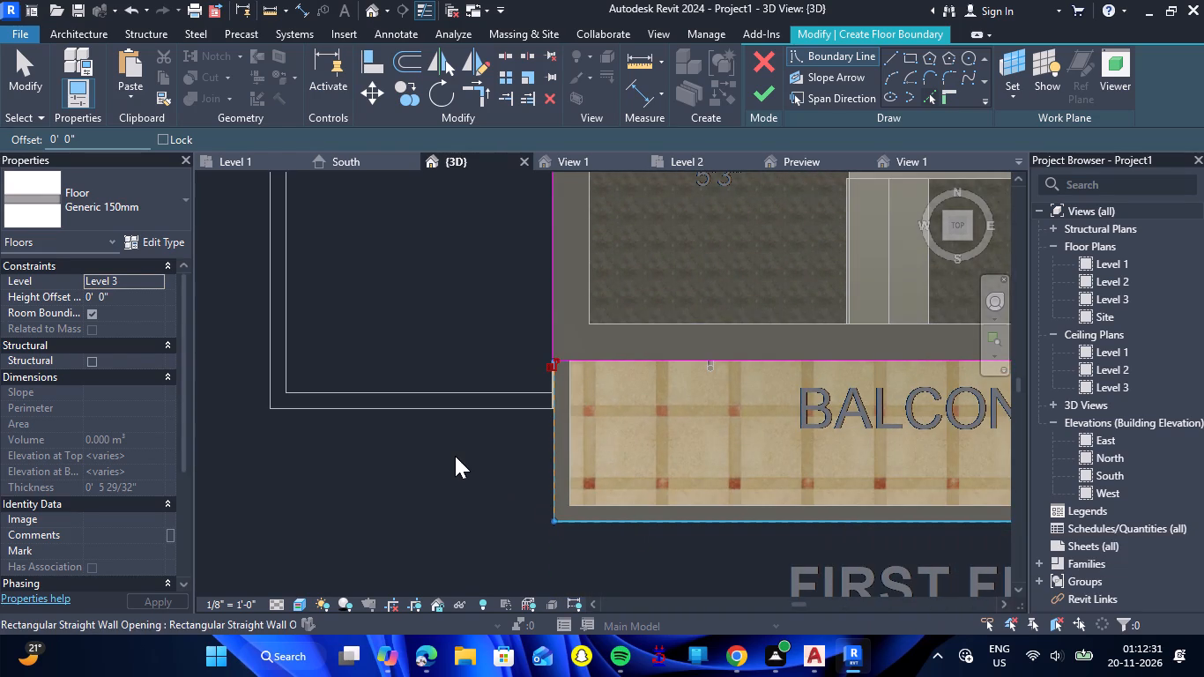
pyautogui.scroll(-10, 455, 456)
pyautogui.scroll(3, 776, 487)
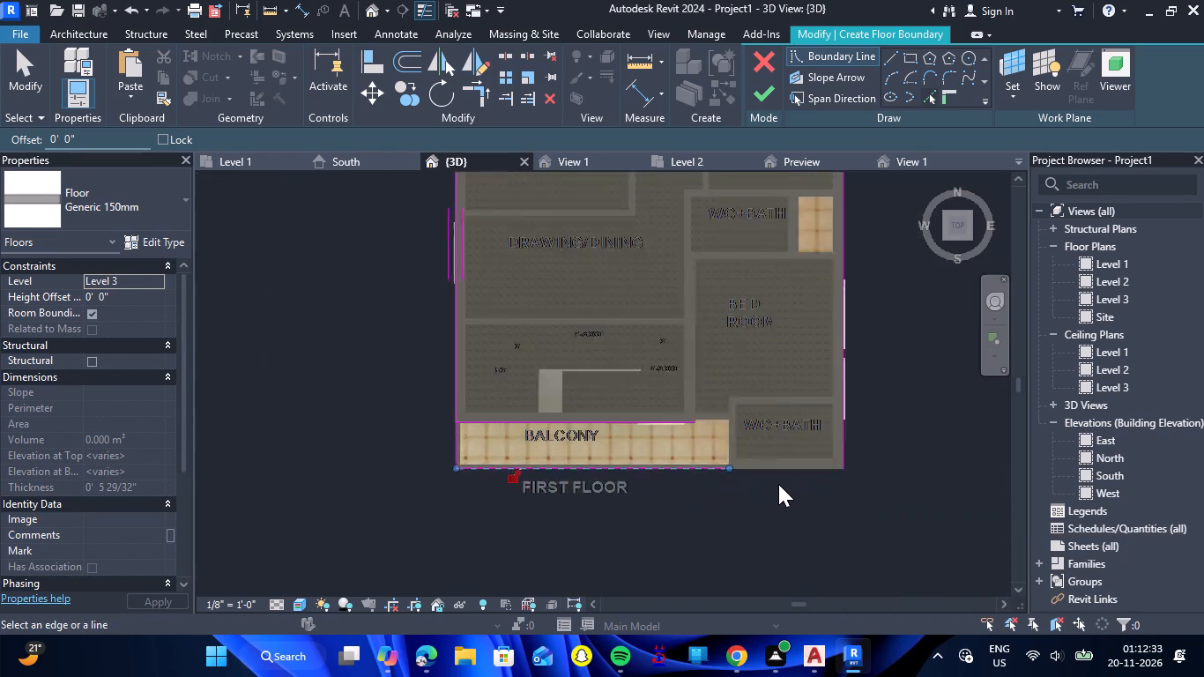
pyautogui.scroll(3, 778, 484)
pyautogui.click(786, 458)
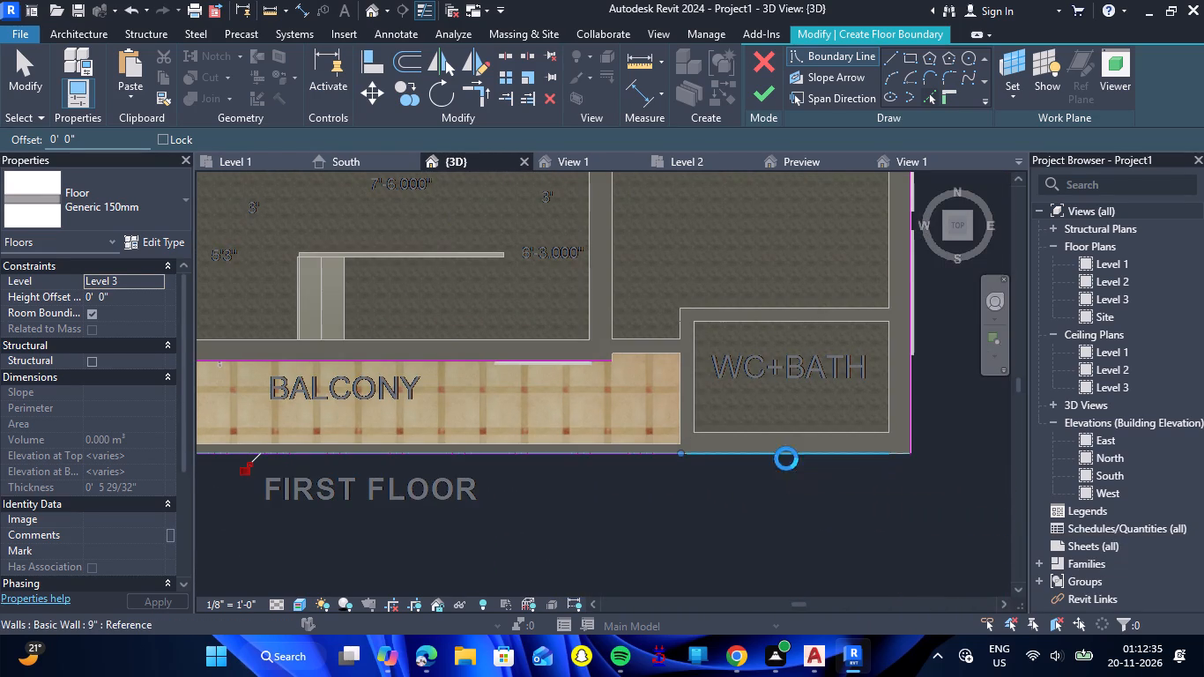
pyautogui.scroll(-3, 764, 458)
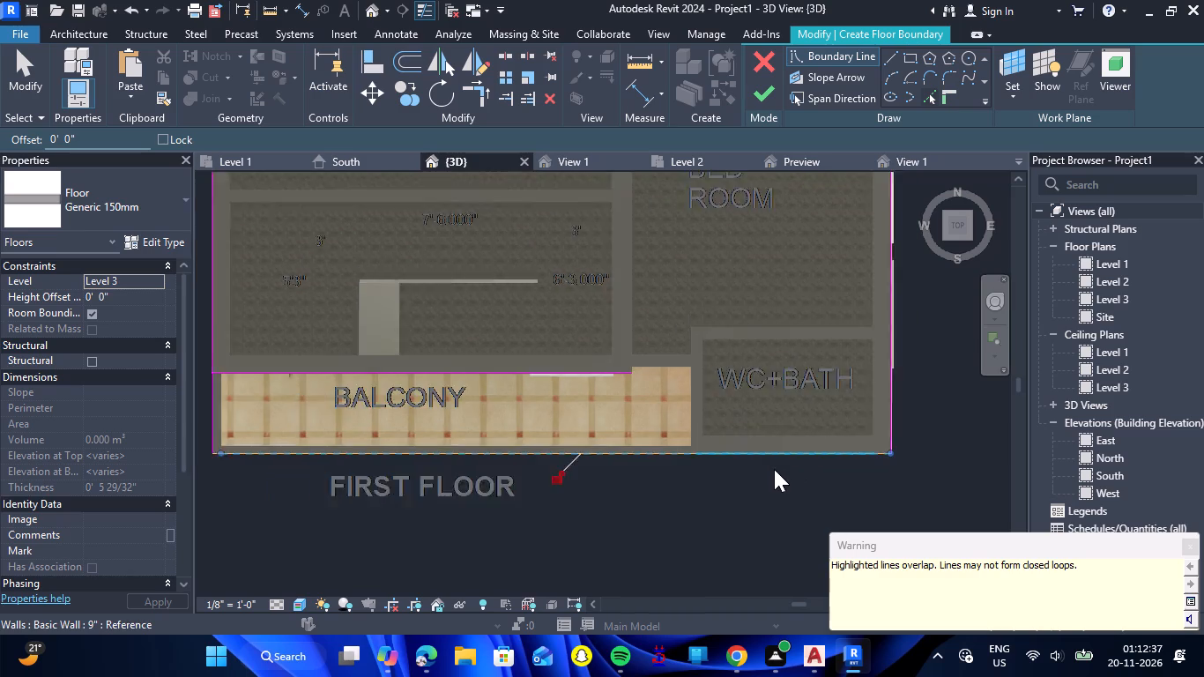
pyautogui.click(1187, 553)
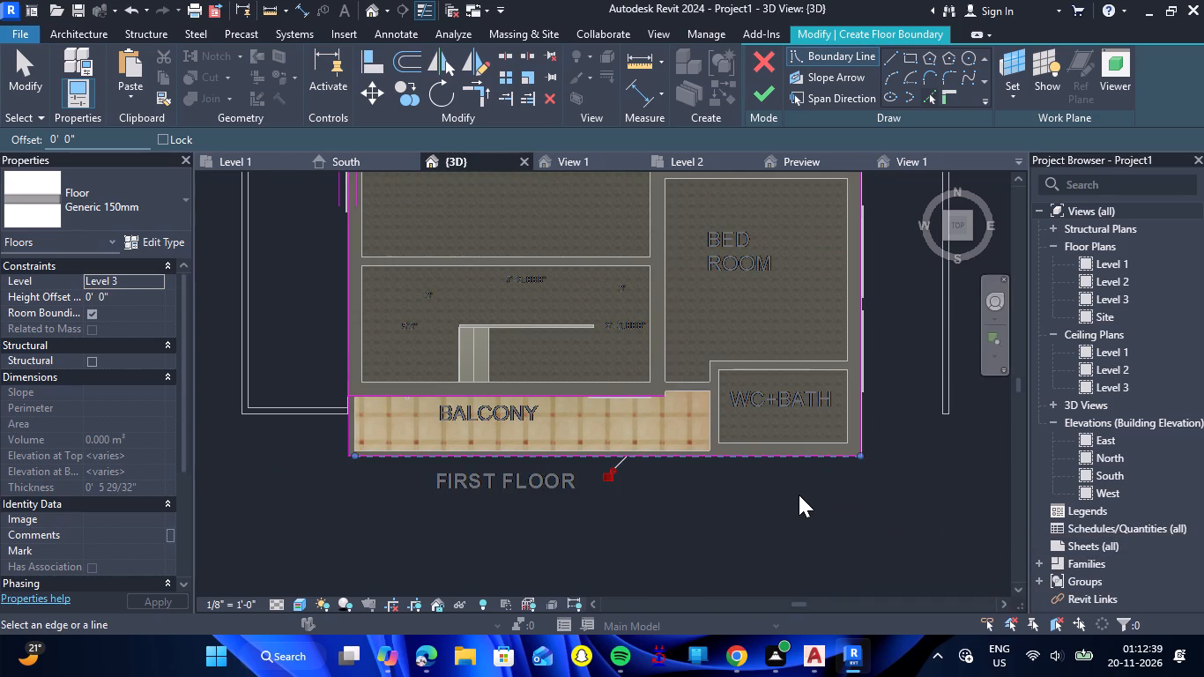
# Delete the overlapping floor boundary line along the front edge of the balcony and corner WC+bath.
pyautogui.press('Escape')
pyautogui.click(772, 455)
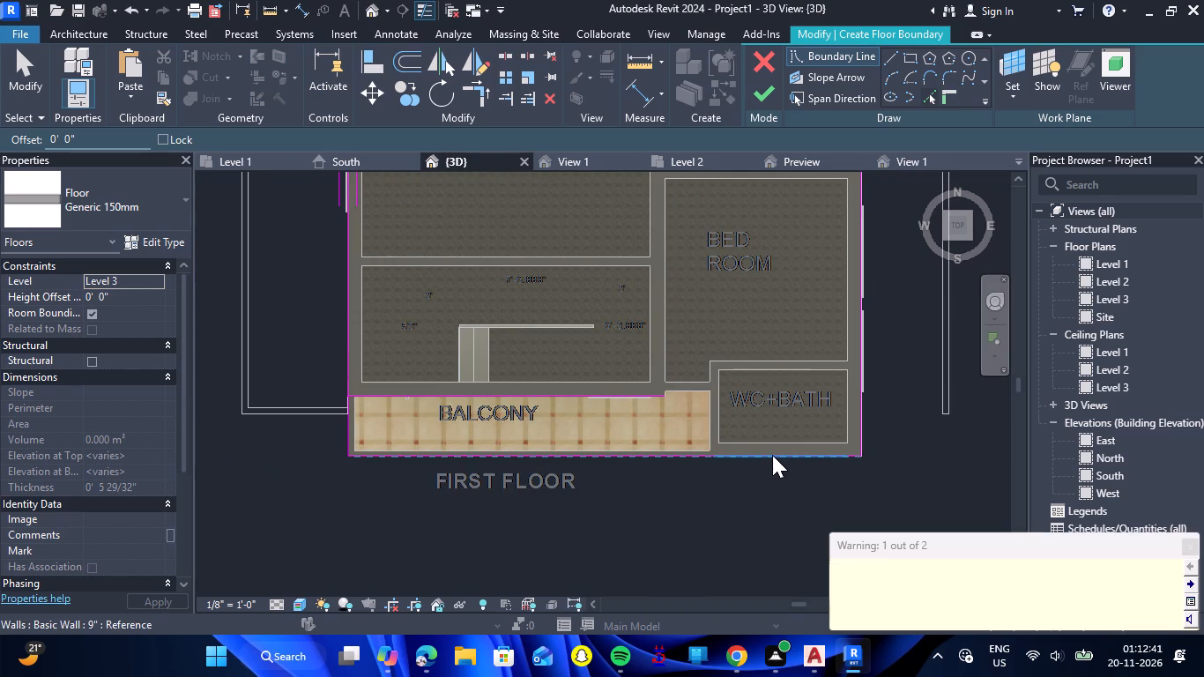
pyautogui.press('Delete')
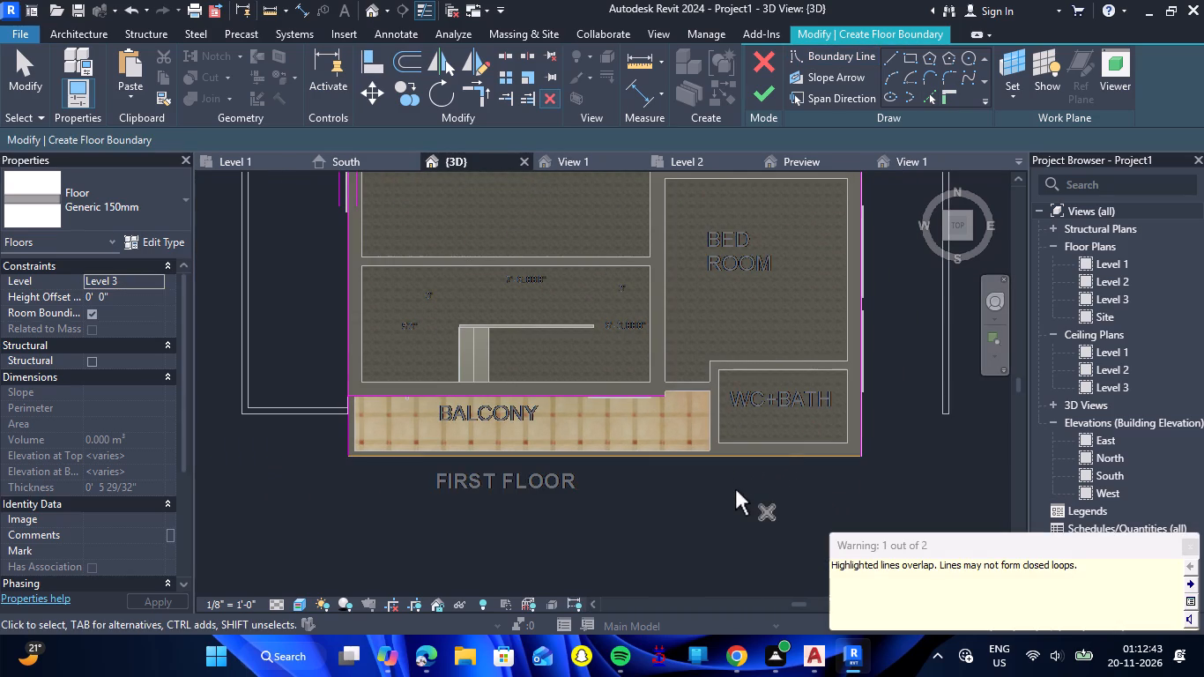
pyautogui.press('Escape')
pyautogui.press('Escape')
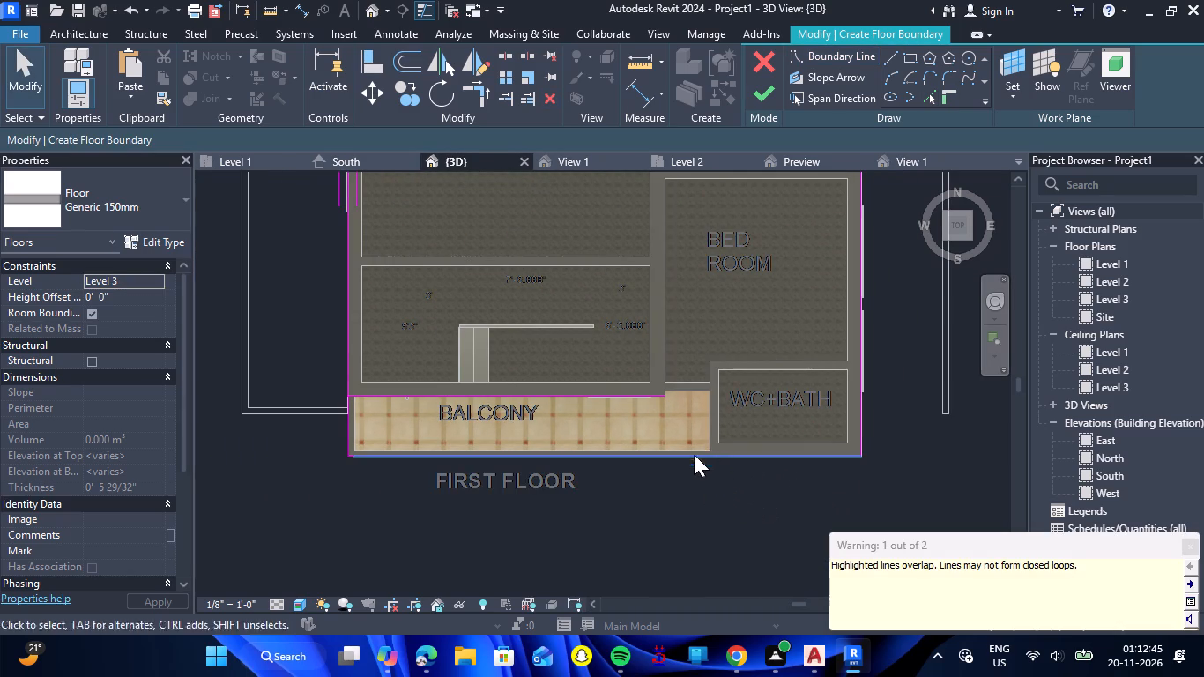
pyautogui.click(694, 454)
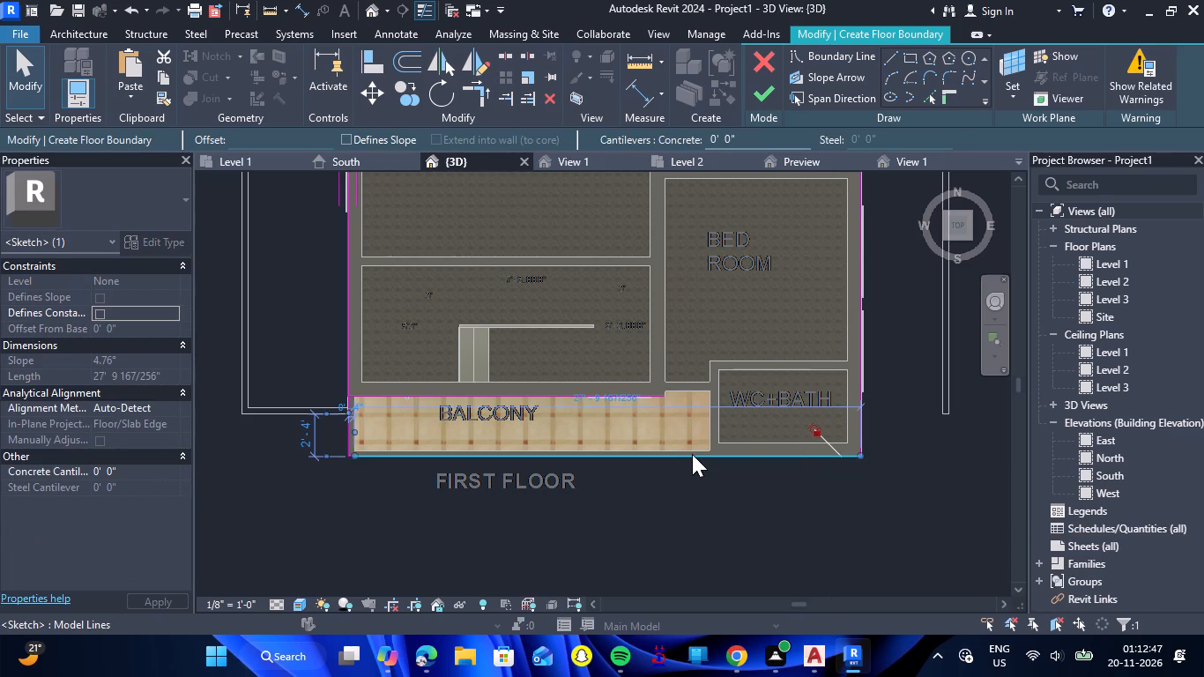
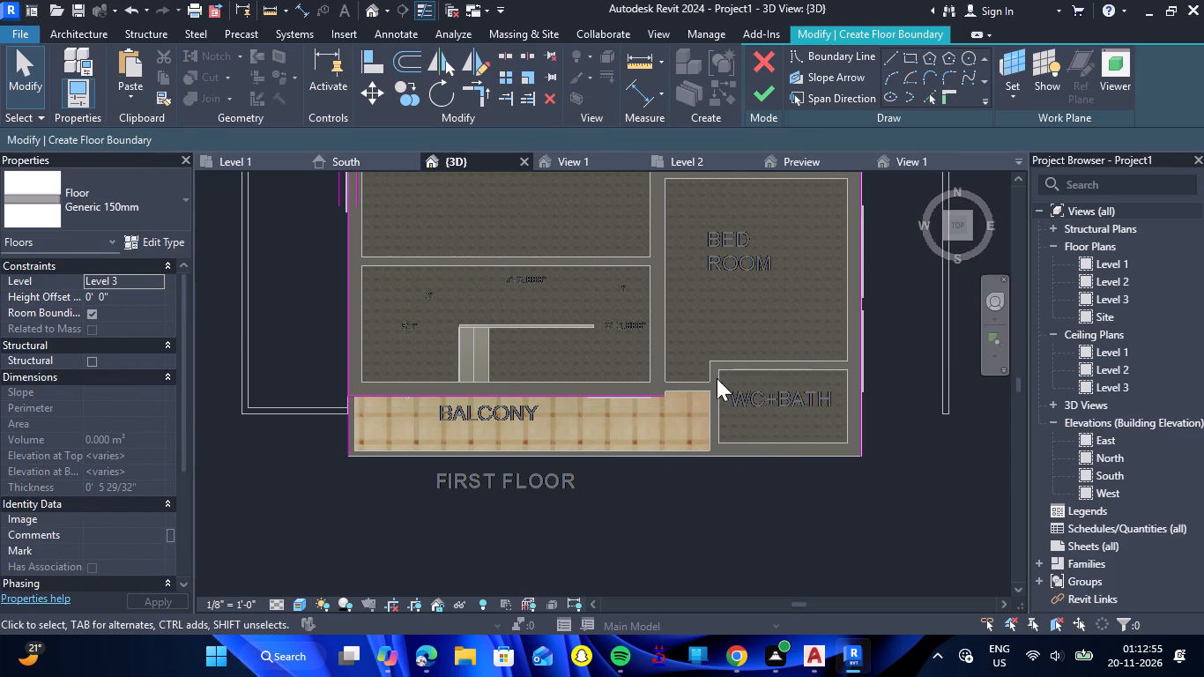
# Pick one floor boundary line along the front edge of the balcony and the corner WC+bath.
pyautogui.click(933, 96)
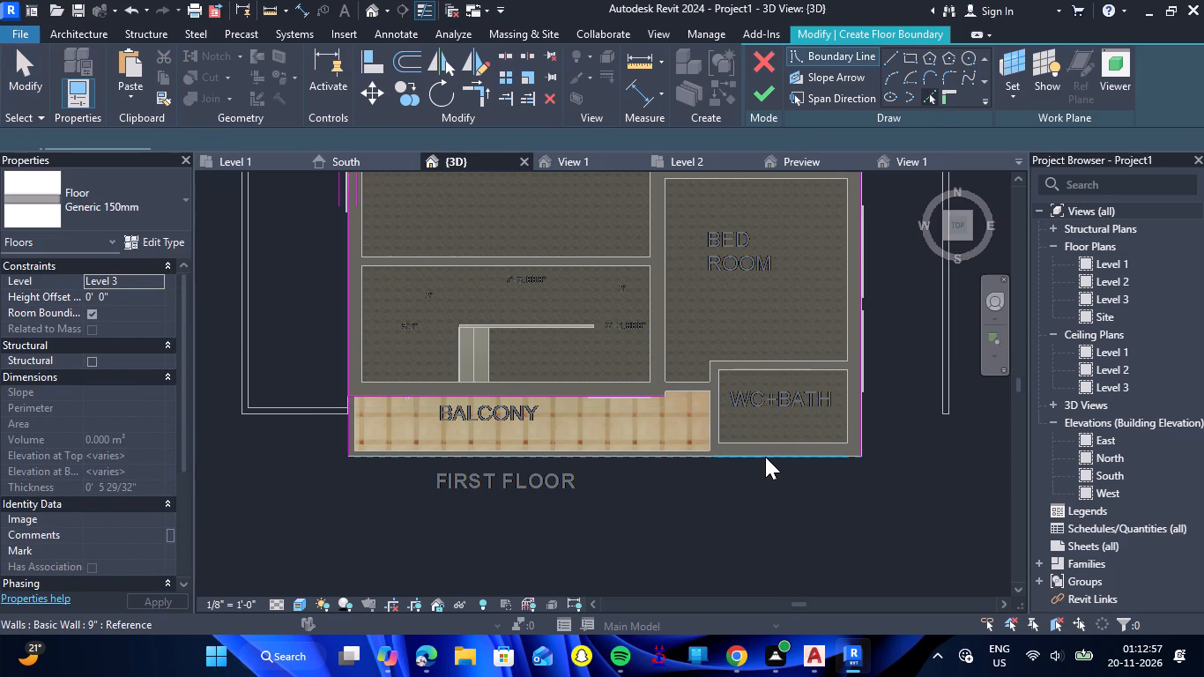
pyautogui.click(765, 457)
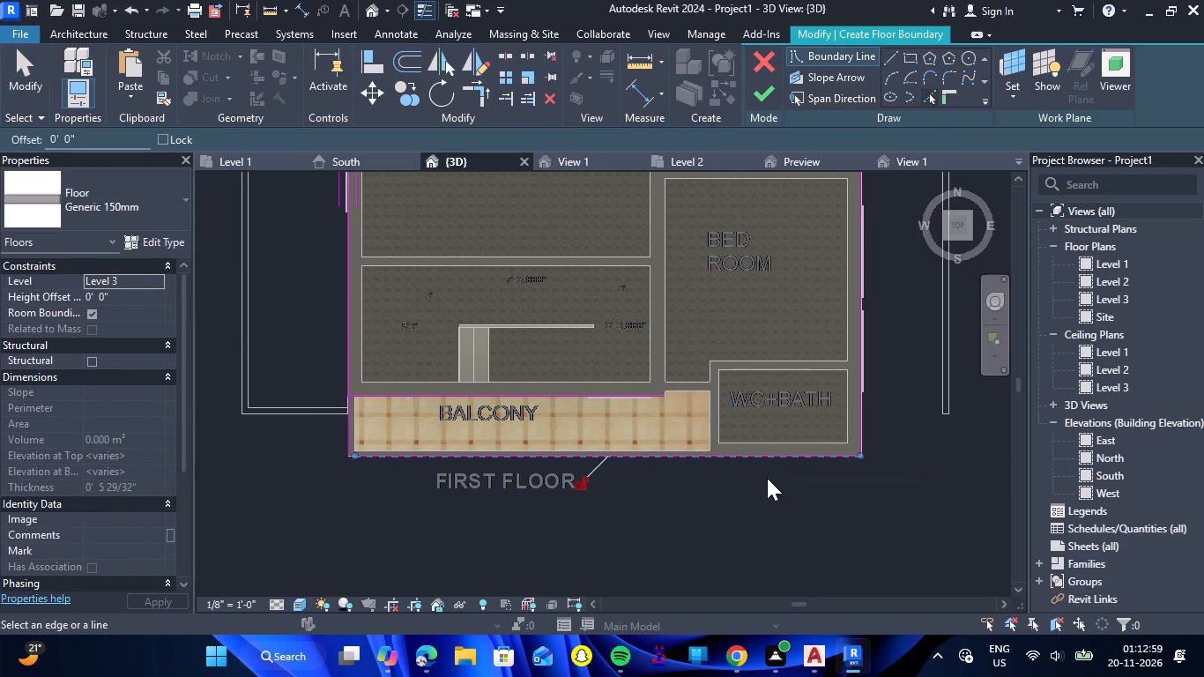
pyautogui.press('Escape')
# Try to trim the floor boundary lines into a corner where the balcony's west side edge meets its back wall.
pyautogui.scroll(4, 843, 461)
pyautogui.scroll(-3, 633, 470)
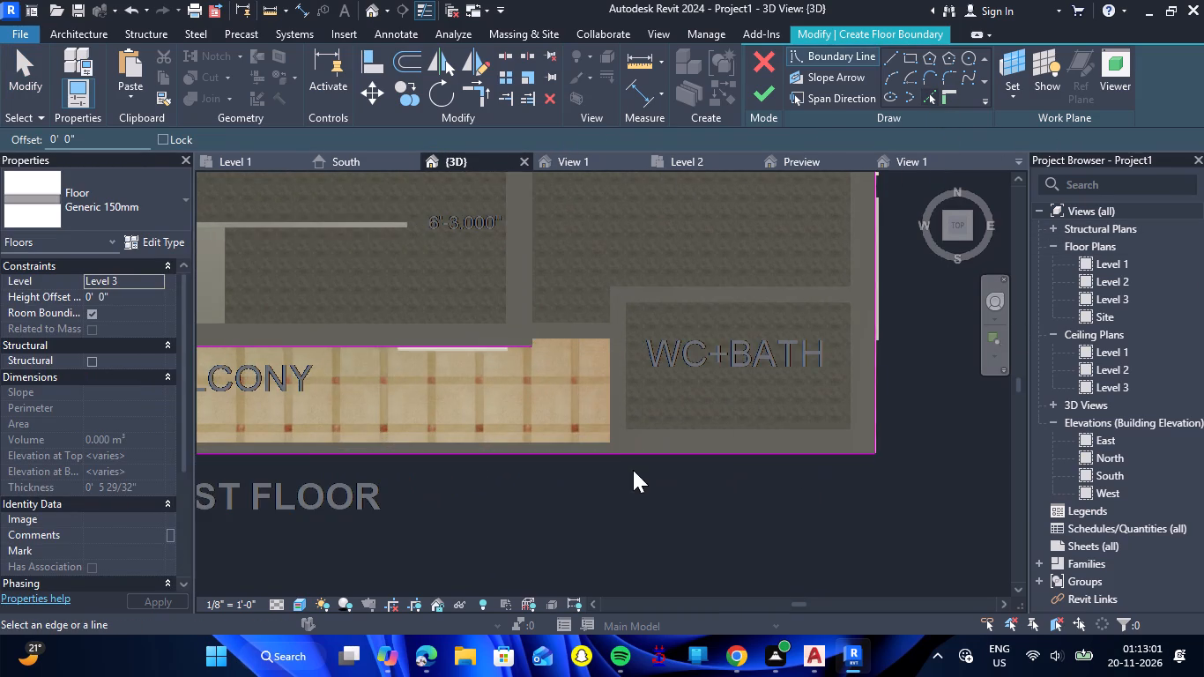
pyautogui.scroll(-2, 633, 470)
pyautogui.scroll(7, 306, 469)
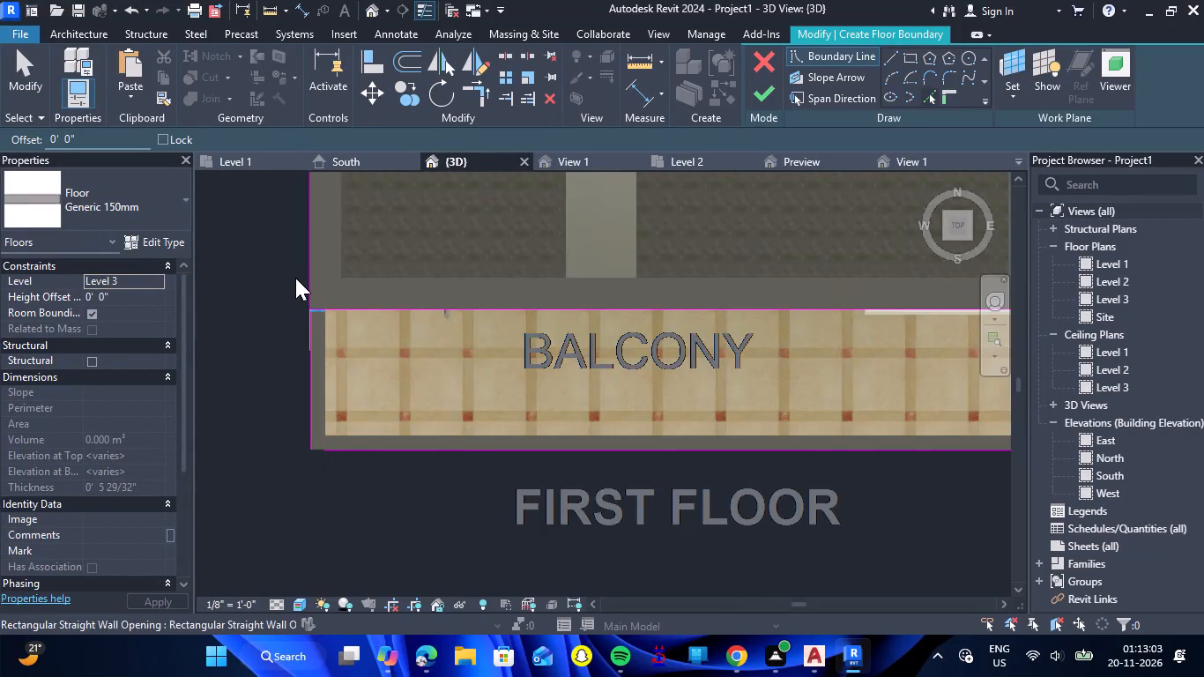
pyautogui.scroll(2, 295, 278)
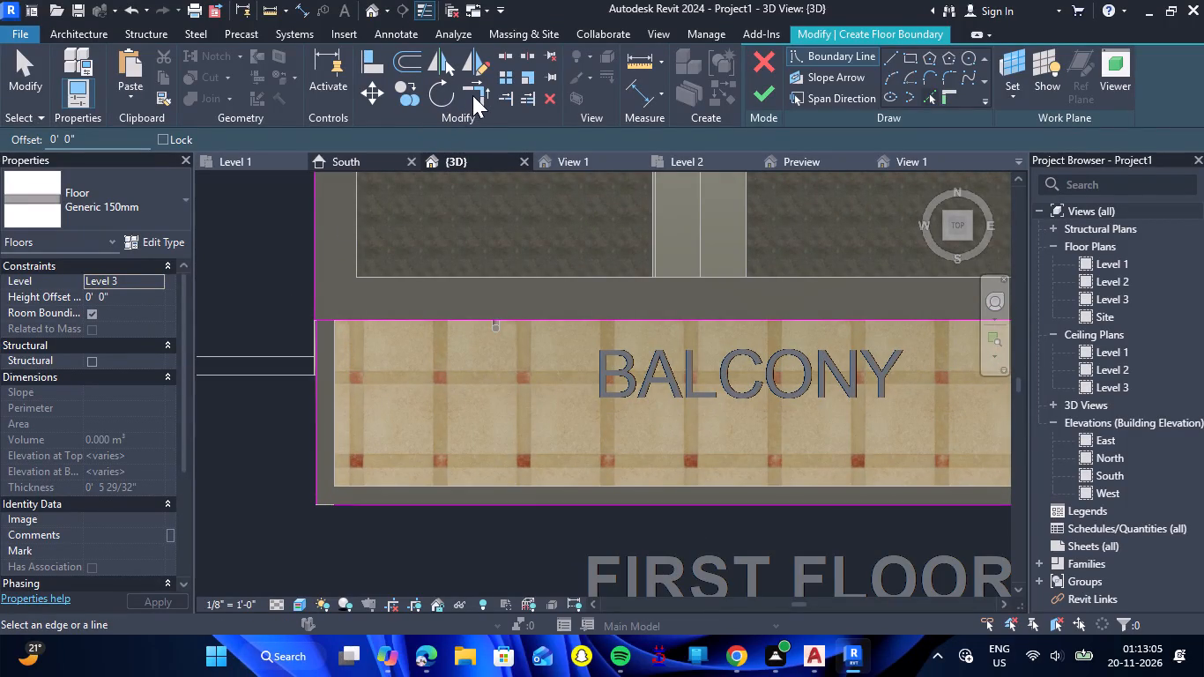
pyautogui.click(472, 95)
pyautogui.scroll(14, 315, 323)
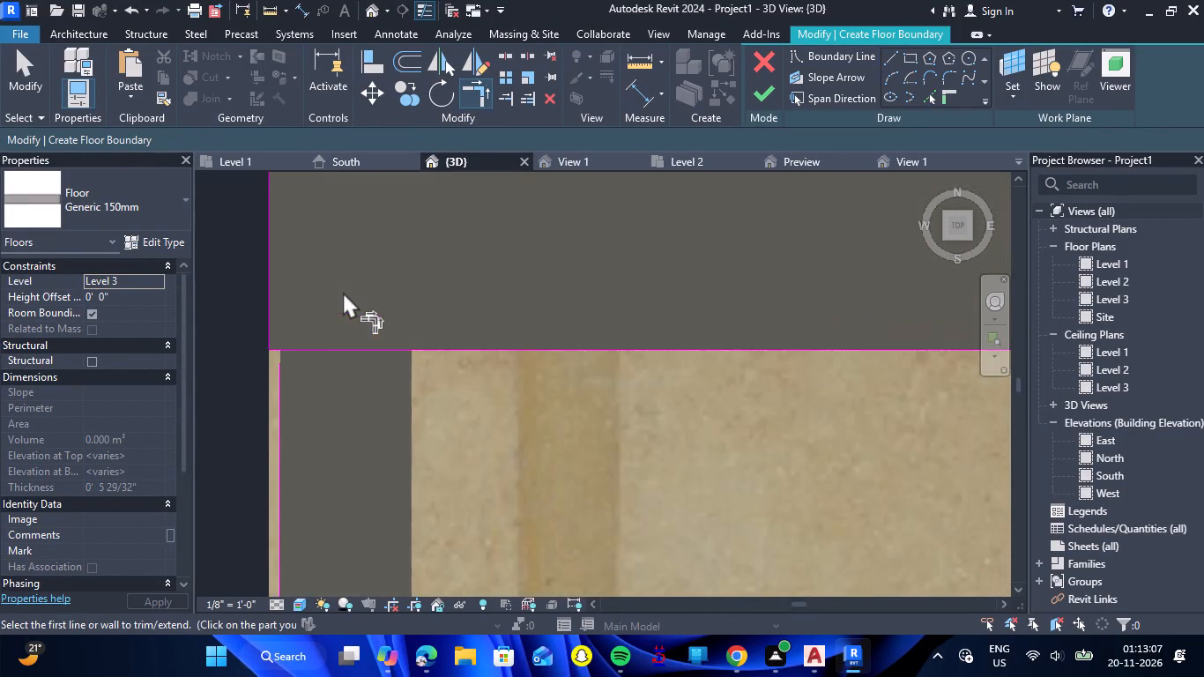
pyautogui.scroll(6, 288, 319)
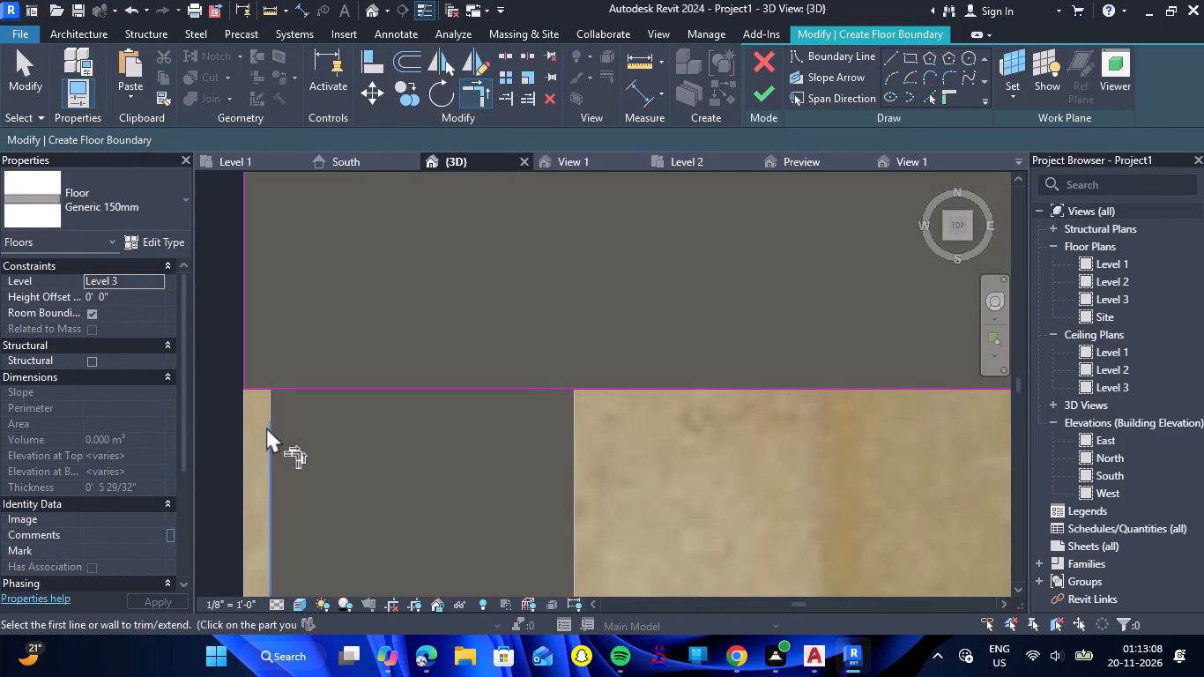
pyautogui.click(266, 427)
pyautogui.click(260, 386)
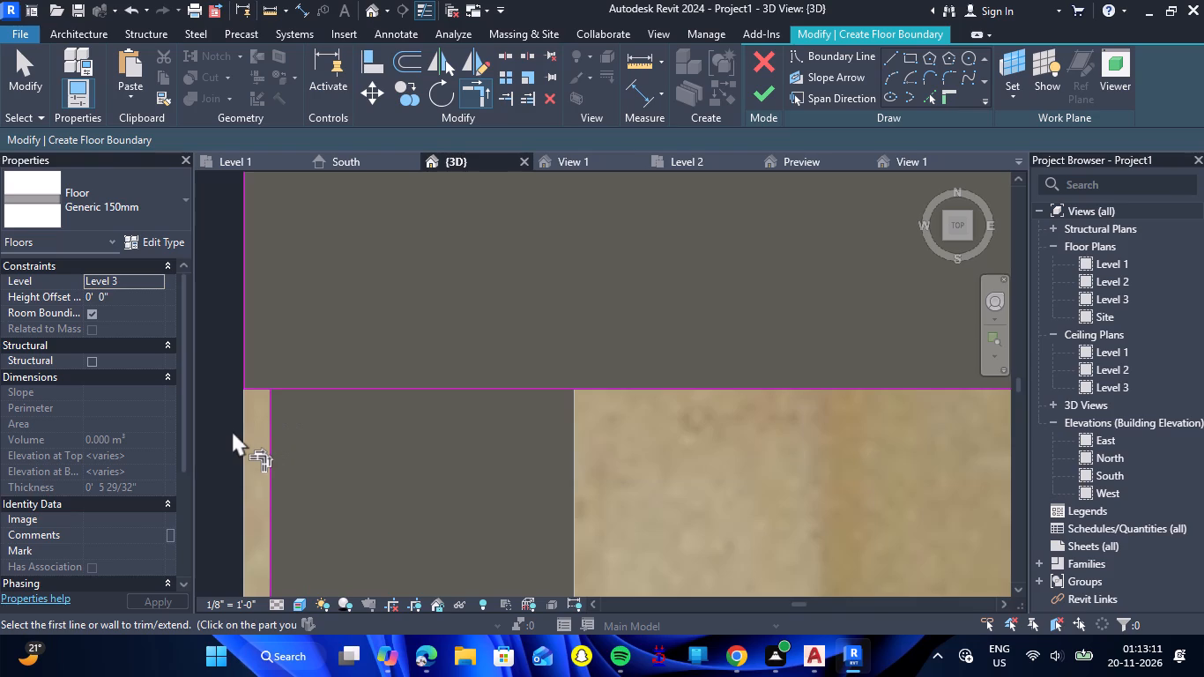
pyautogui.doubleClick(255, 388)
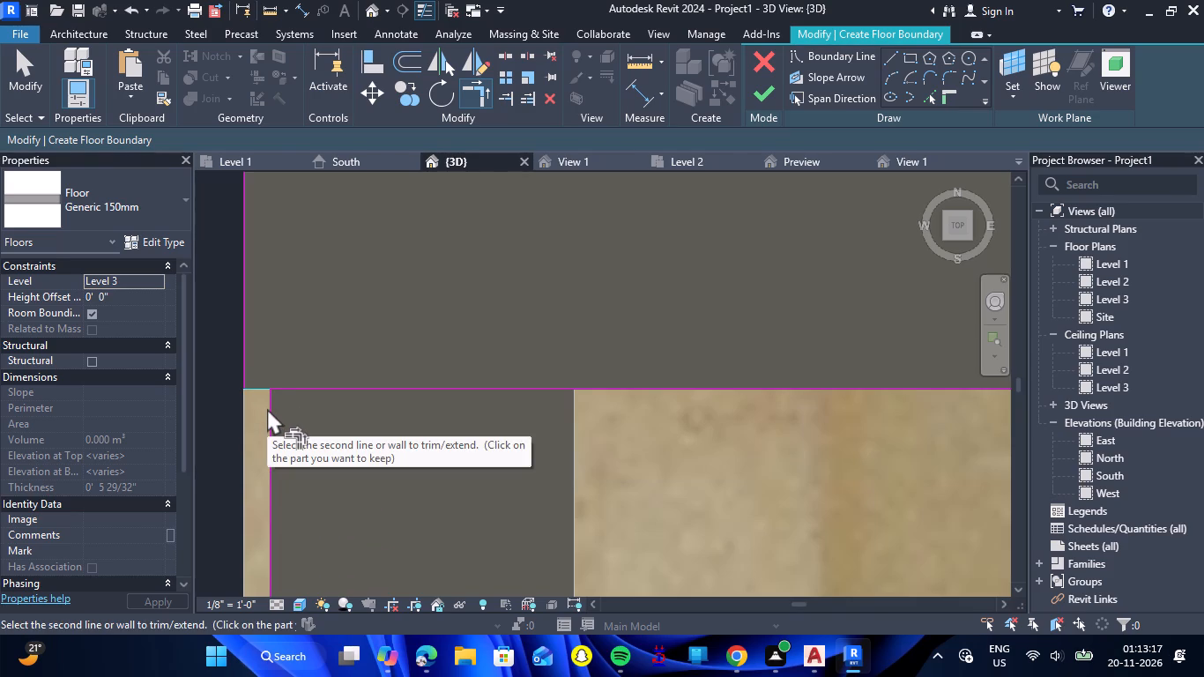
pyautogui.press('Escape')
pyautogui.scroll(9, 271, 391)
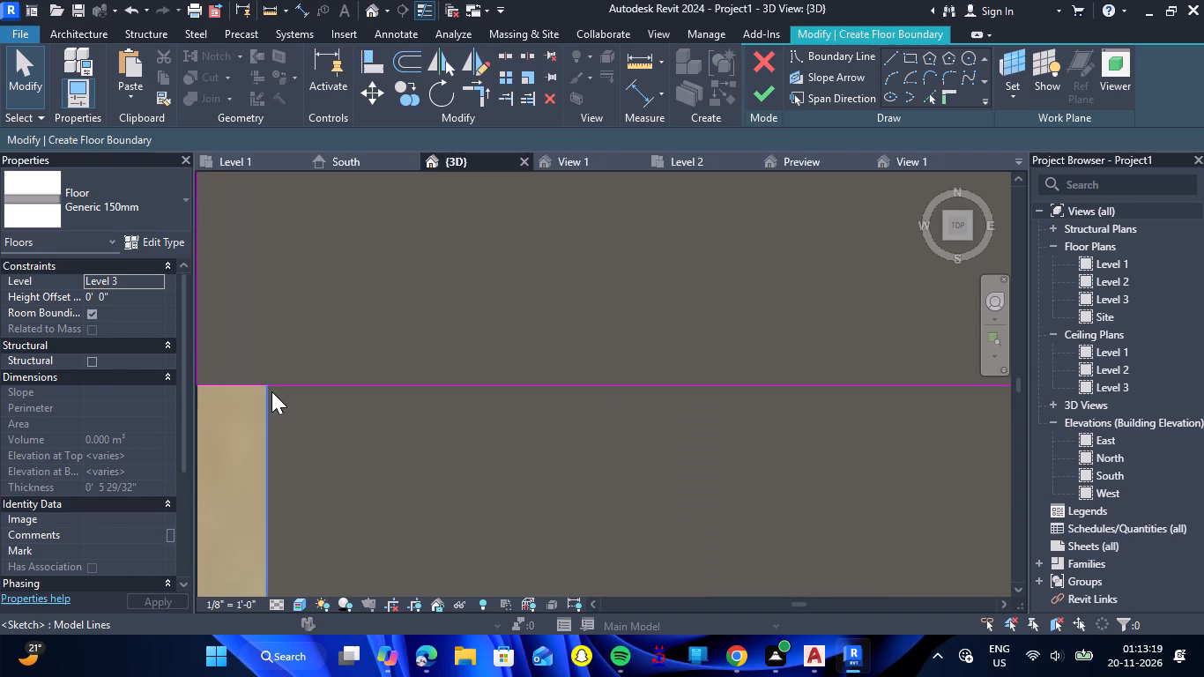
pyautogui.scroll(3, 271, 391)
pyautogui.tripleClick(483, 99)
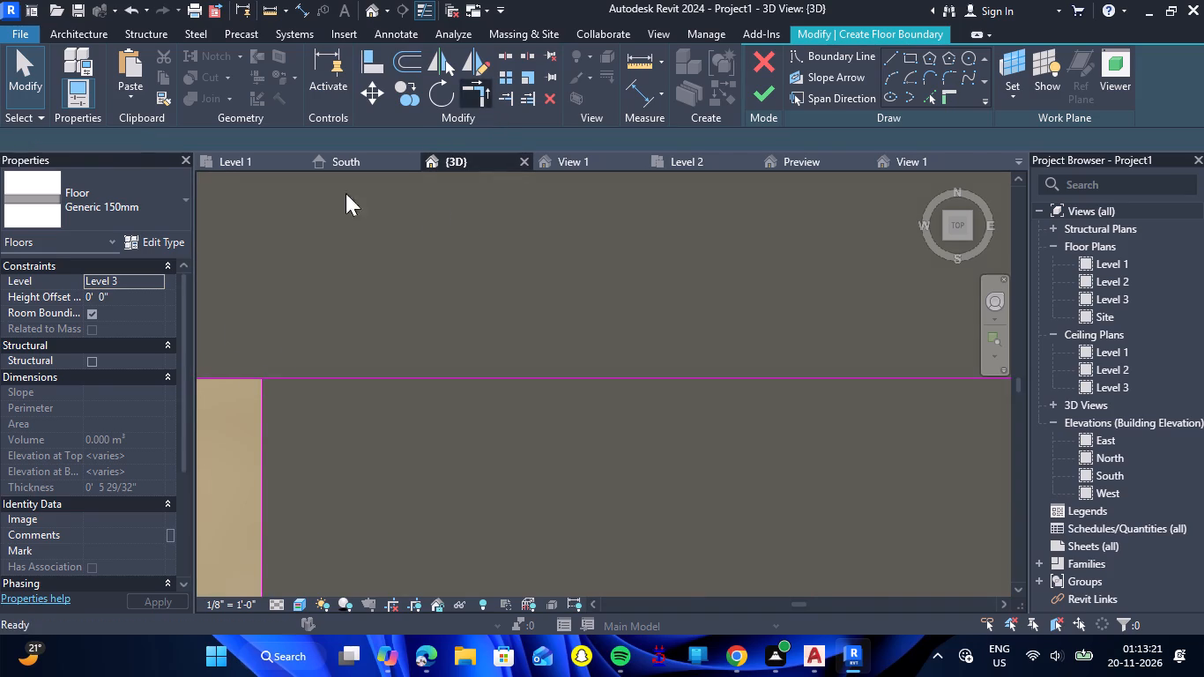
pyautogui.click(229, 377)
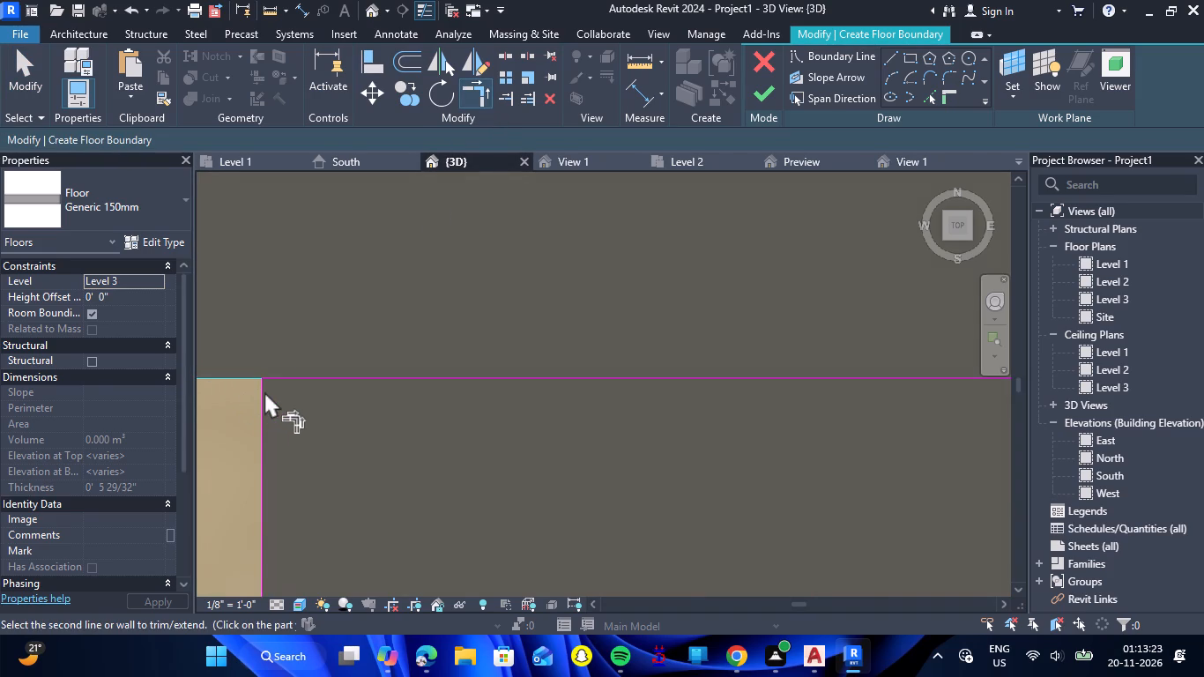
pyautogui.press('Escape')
# Split the balcony's back-wall boundary line at the west side edge line and delete the long segment across the balcony.
pyautogui.click(509, 52)
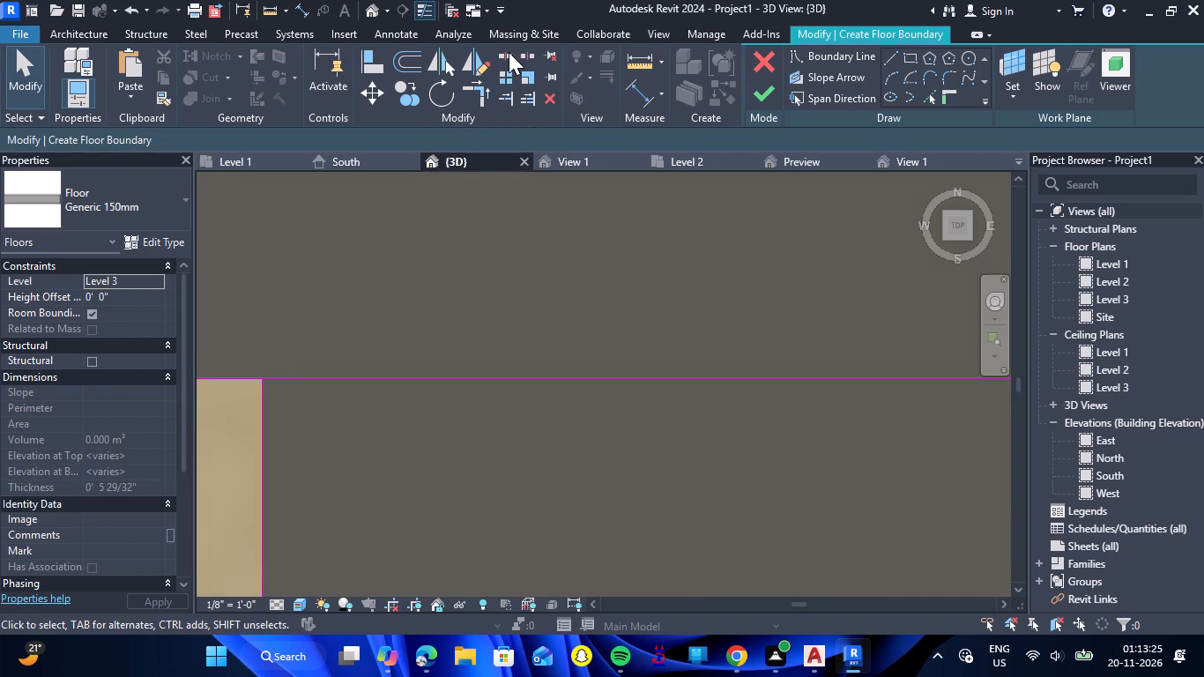
pyautogui.click(261, 376)
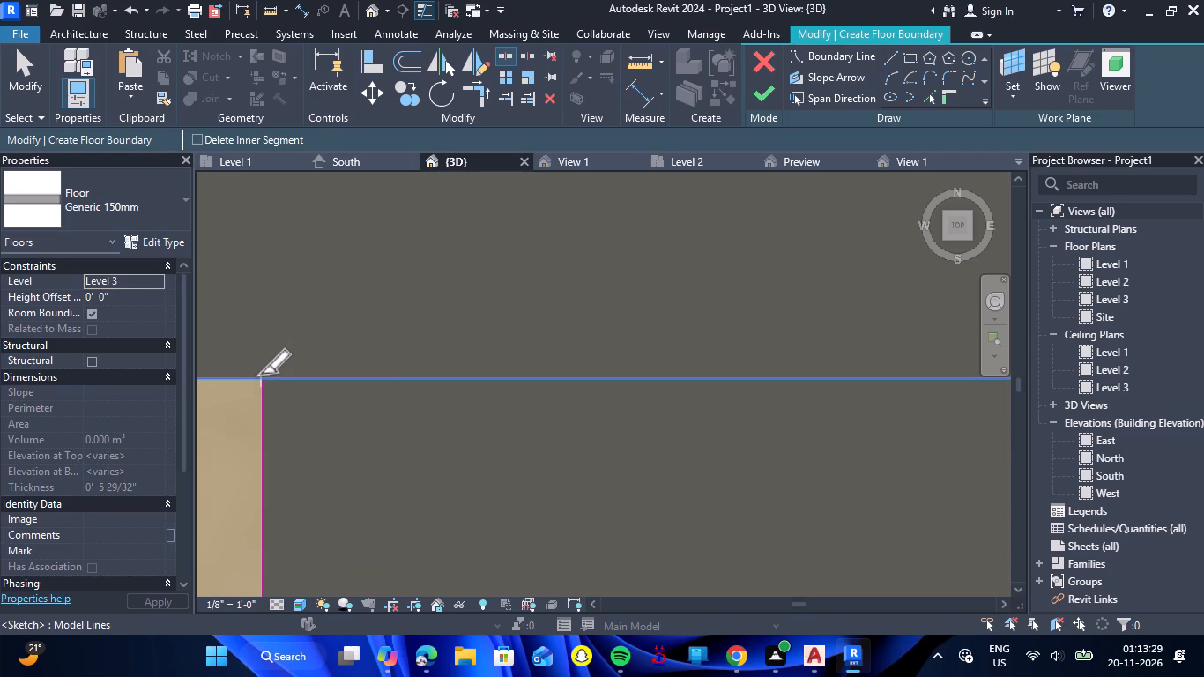
pyautogui.press('Escape')
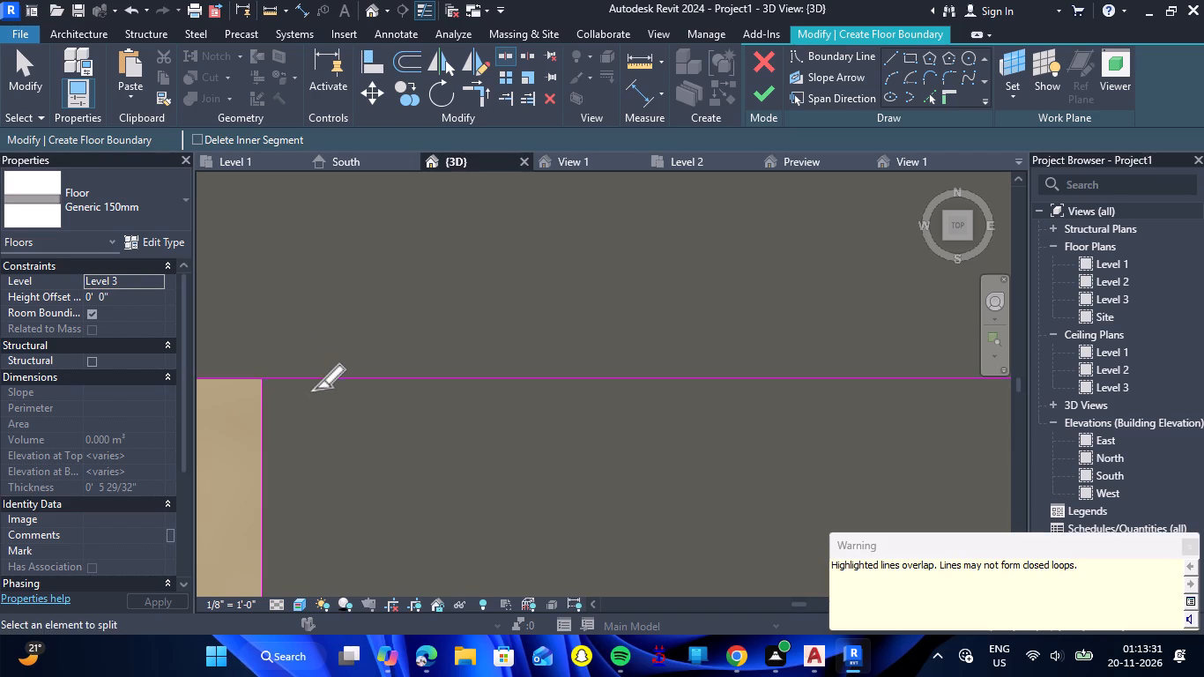
pyautogui.press('Escape')
pyautogui.click(331, 375)
pyautogui.press('Delete')
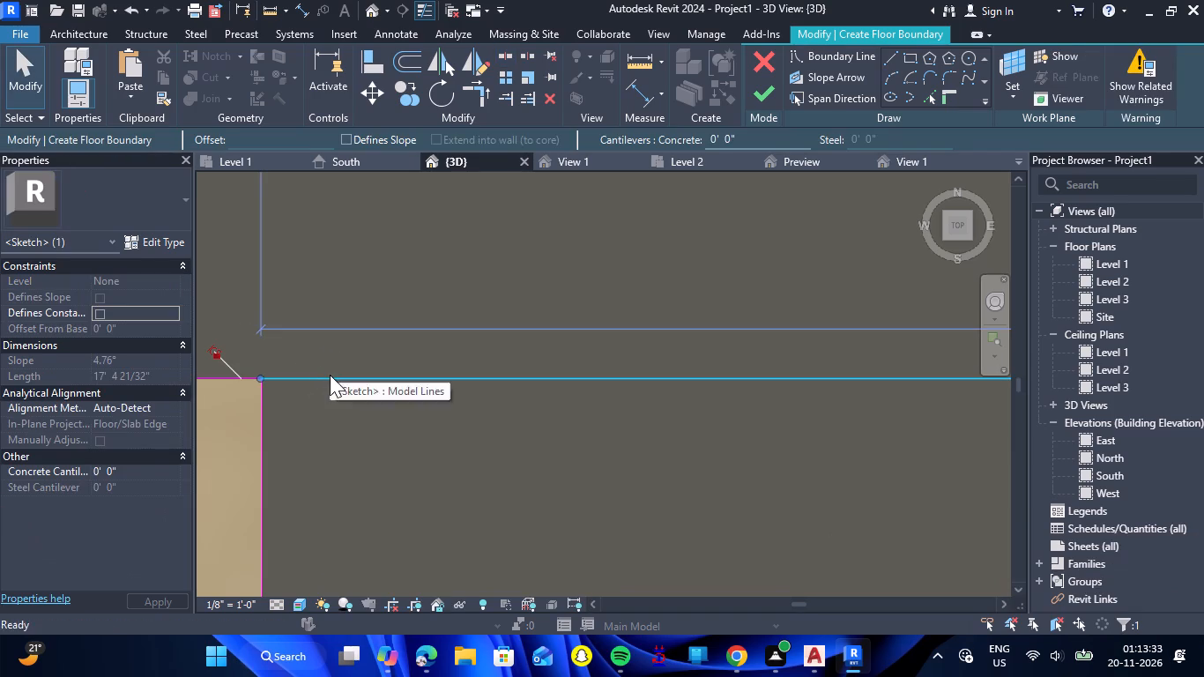
# Trim the balcony's west side and front boundary lines to meet at its southwest corner.
pyautogui.scroll(-20, 480, 316)
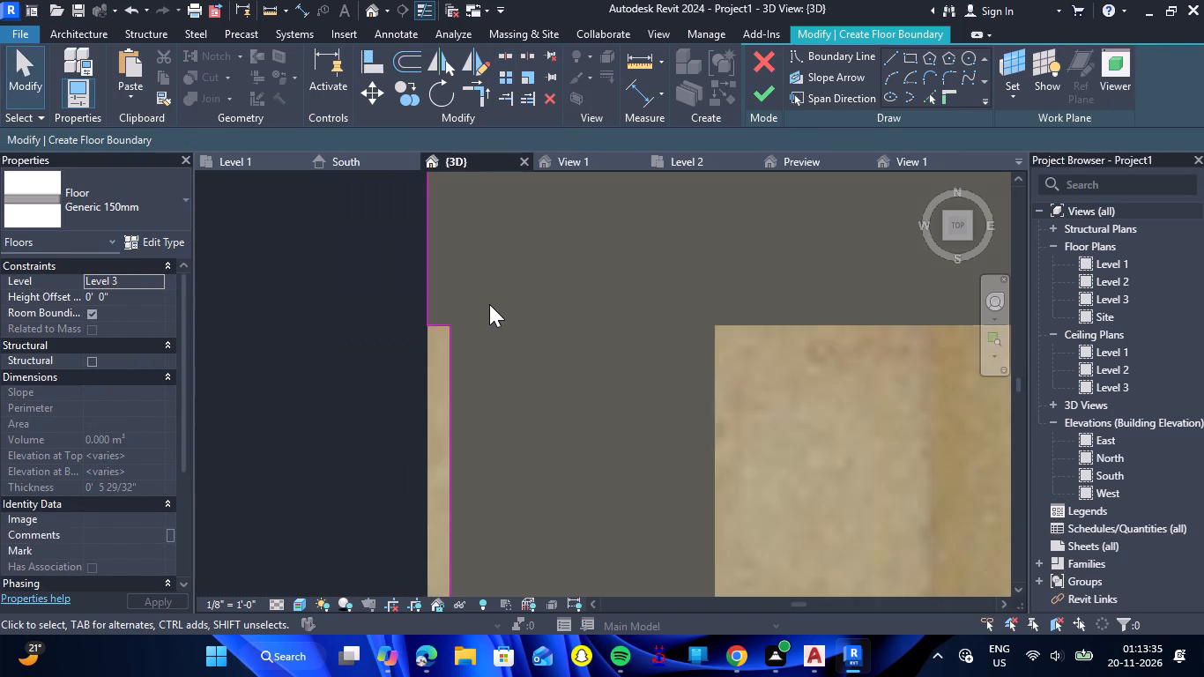
pyautogui.scroll(-13, 507, 271)
pyautogui.scroll(12, 508, 441)
pyautogui.doubleClick(473, 101)
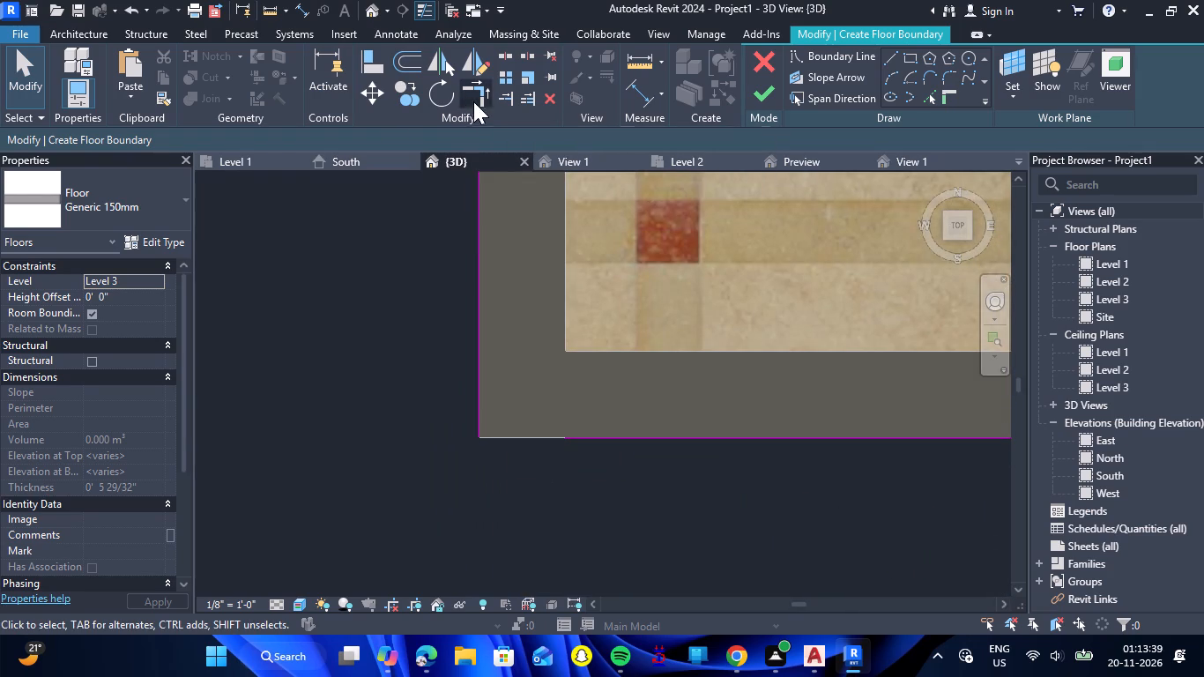
pyautogui.click(481, 399)
pyautogui.click(598, 440)
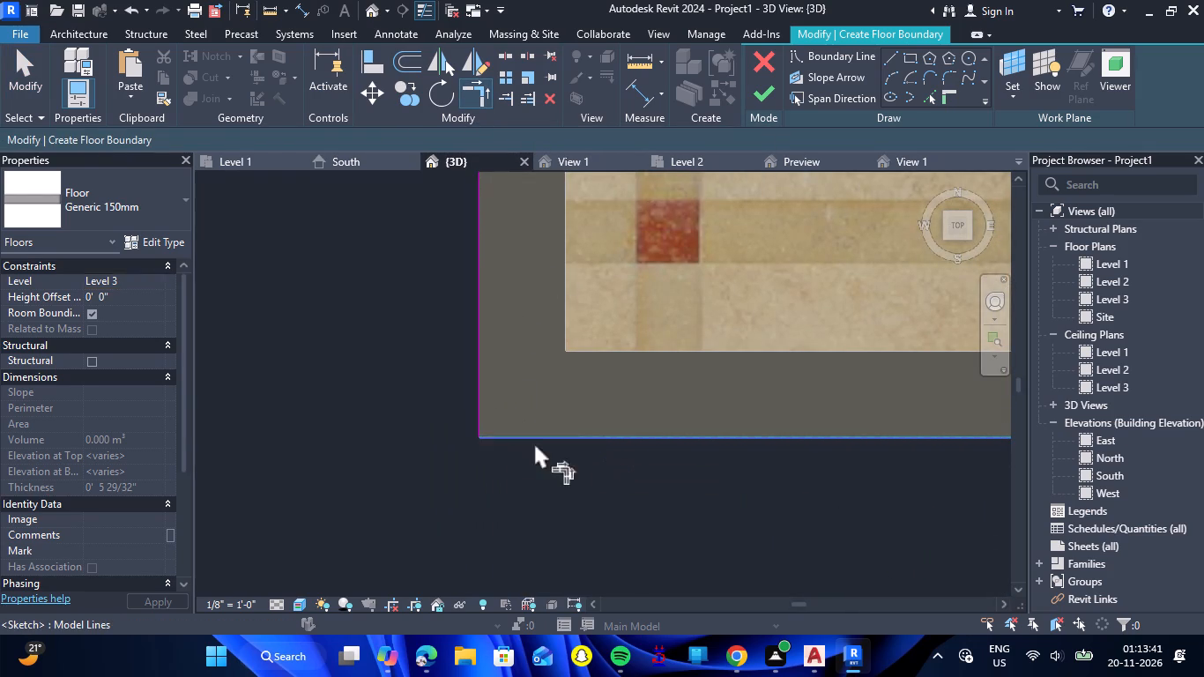
pyautogui.scroll(-9, 359, 449)
pyautogui.press('Escape')
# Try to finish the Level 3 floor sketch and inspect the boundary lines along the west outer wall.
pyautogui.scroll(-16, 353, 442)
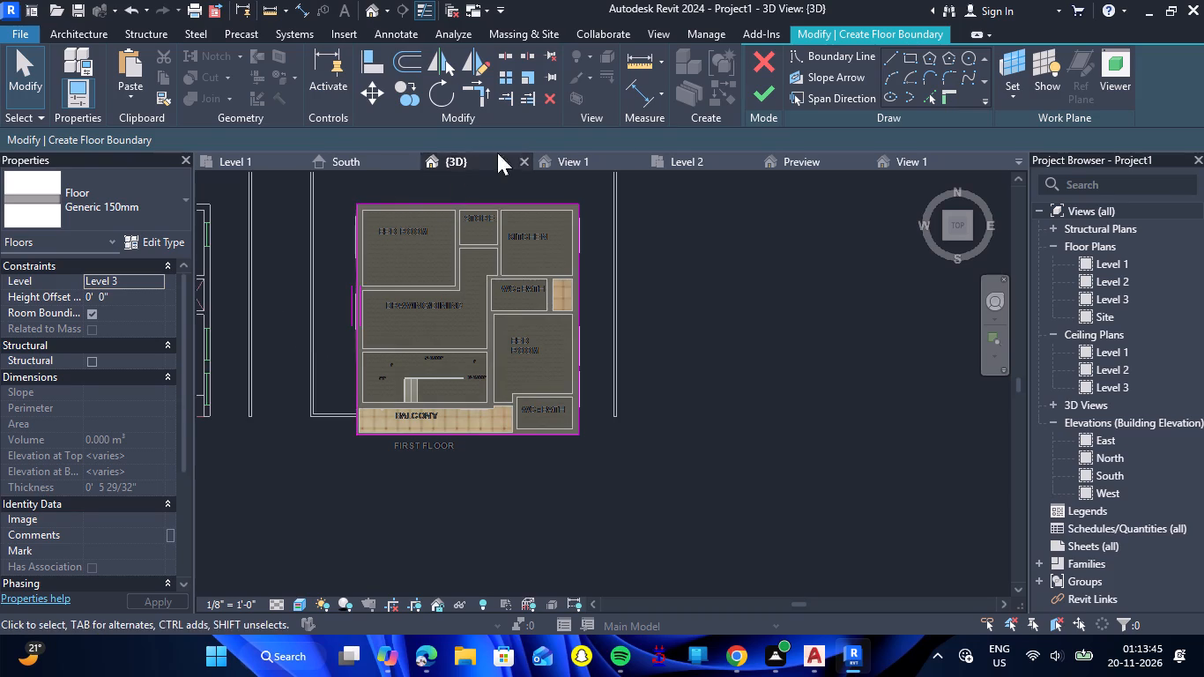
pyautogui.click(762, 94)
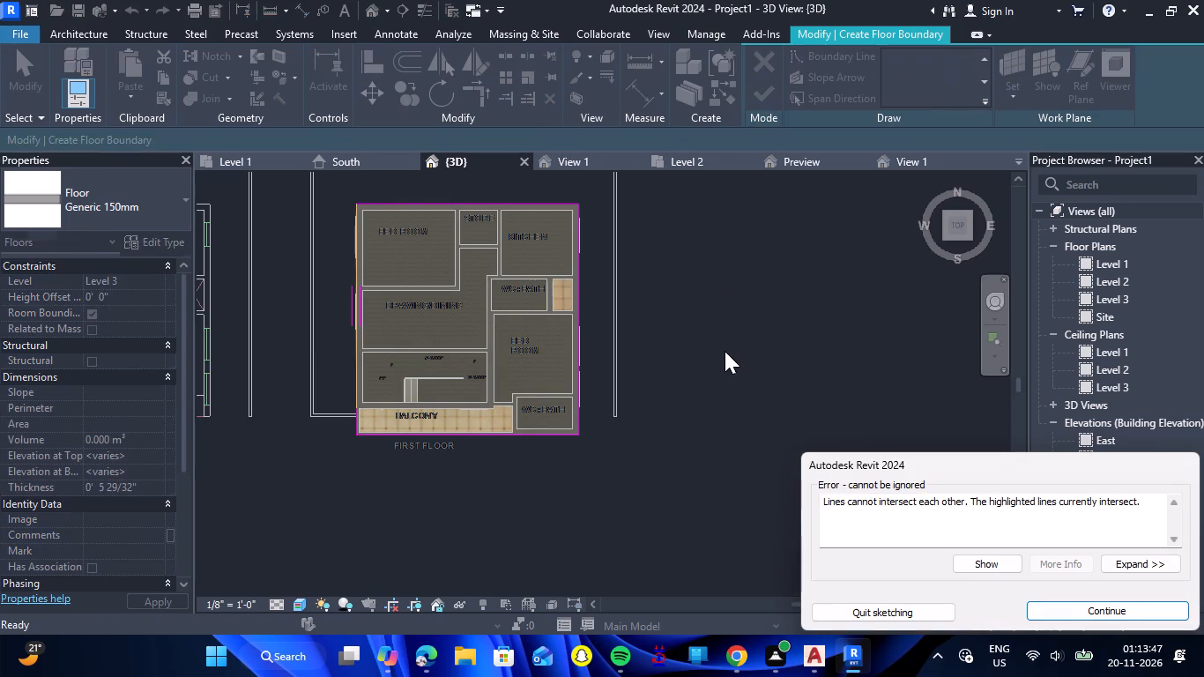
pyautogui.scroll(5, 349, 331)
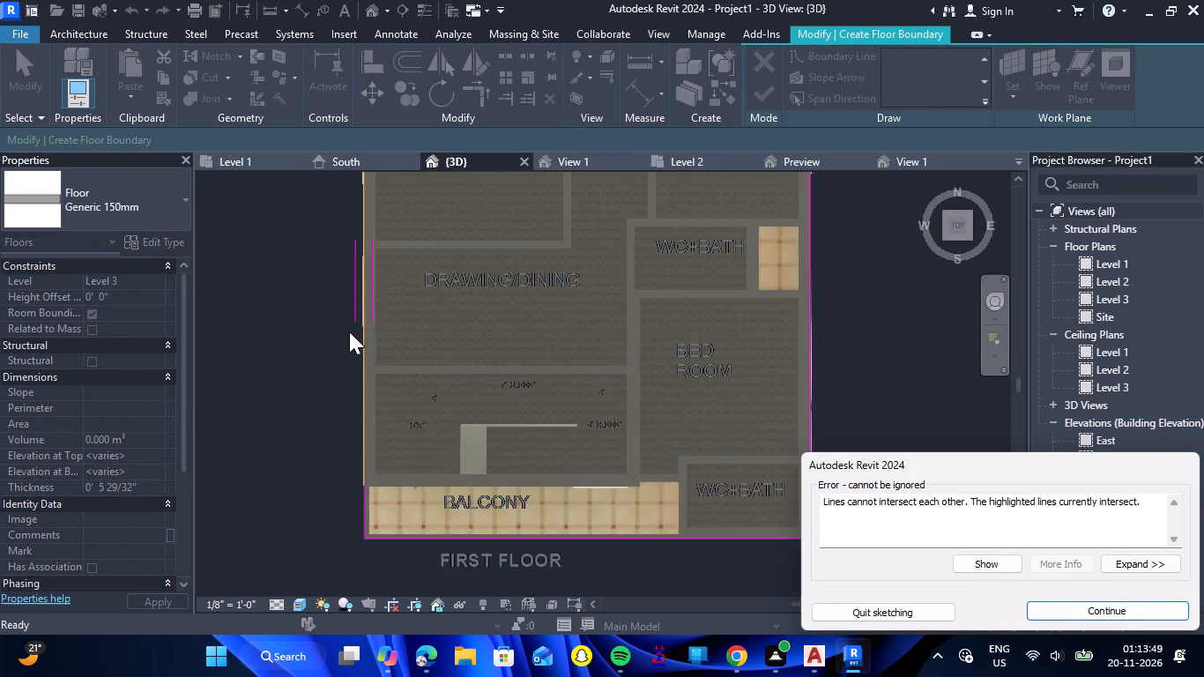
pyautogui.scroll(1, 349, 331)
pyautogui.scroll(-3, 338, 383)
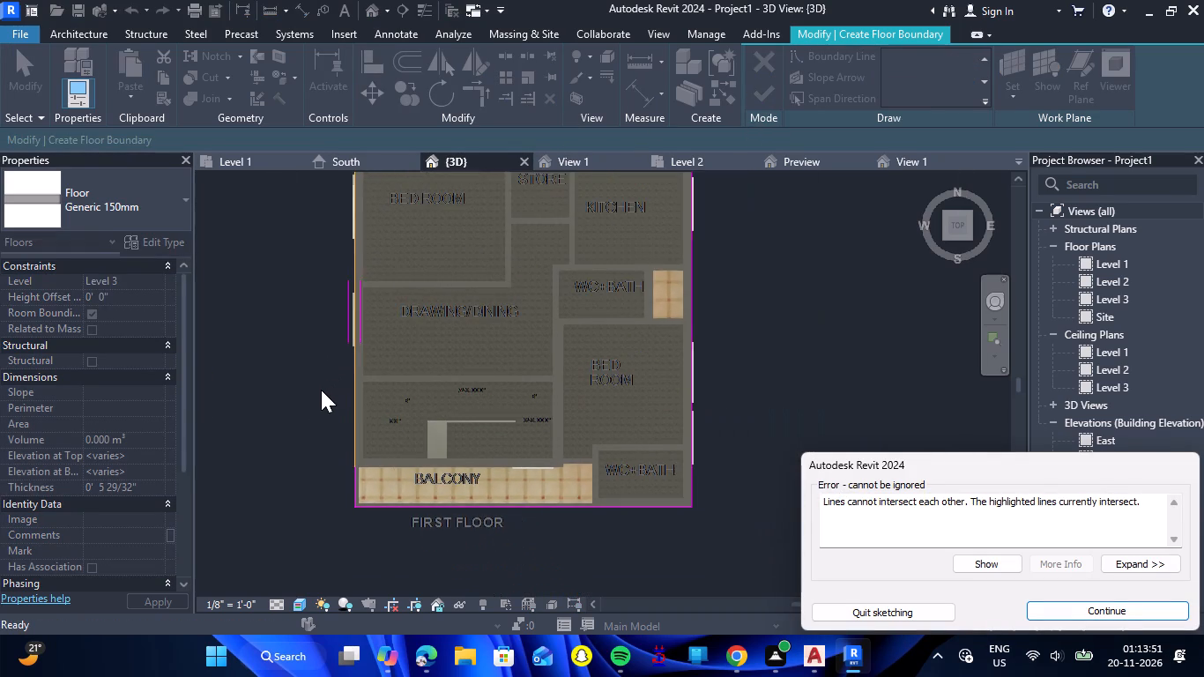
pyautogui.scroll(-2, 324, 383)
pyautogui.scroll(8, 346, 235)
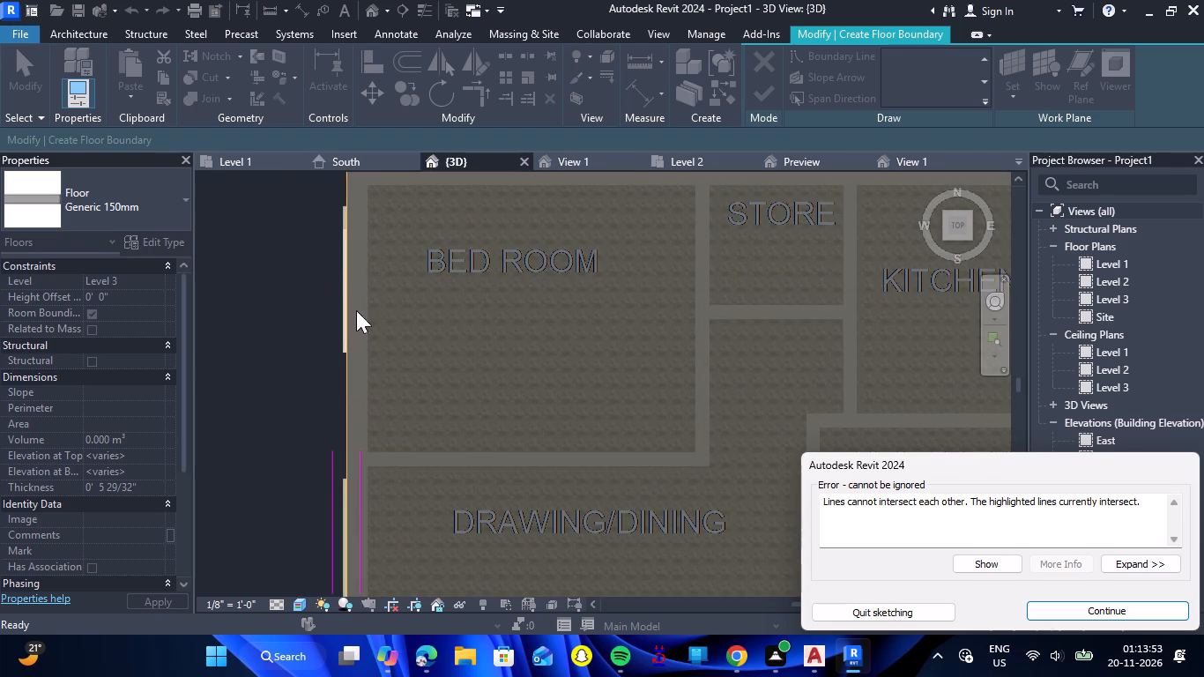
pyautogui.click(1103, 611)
# Delete the floor boundary line along the west outer wall, including its offset pieces beside the drawing/dining window.
pyautogui.scroll(-4, 363, 330)
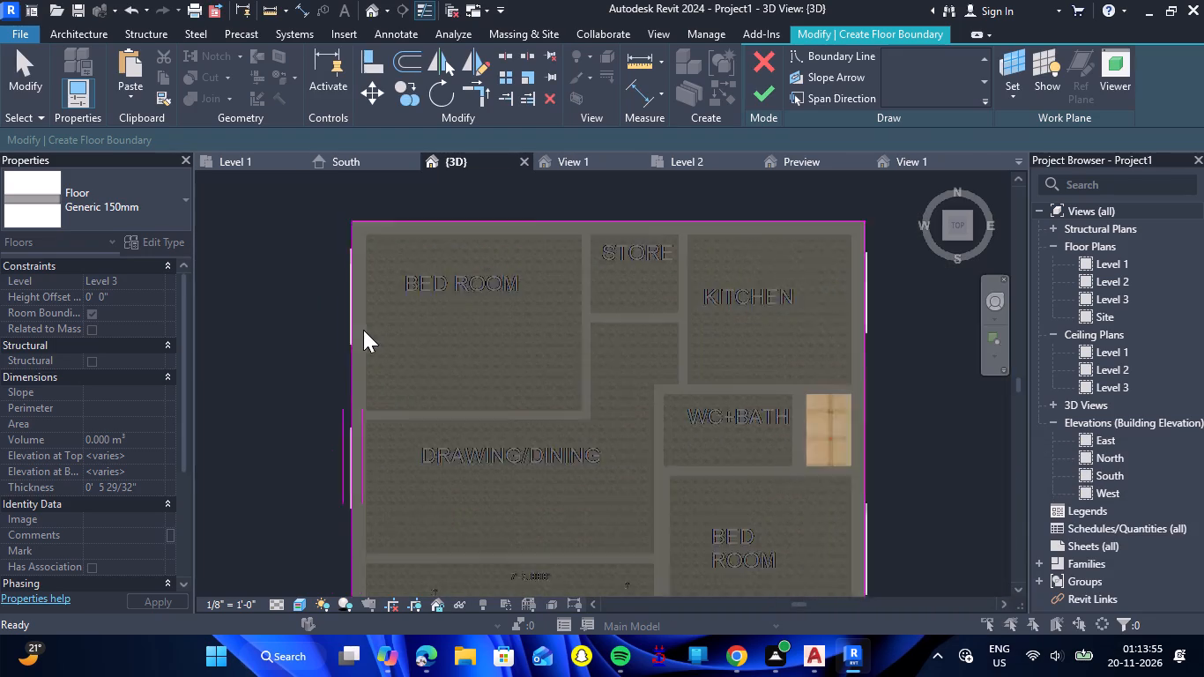
pyautogui.click(353, 499)
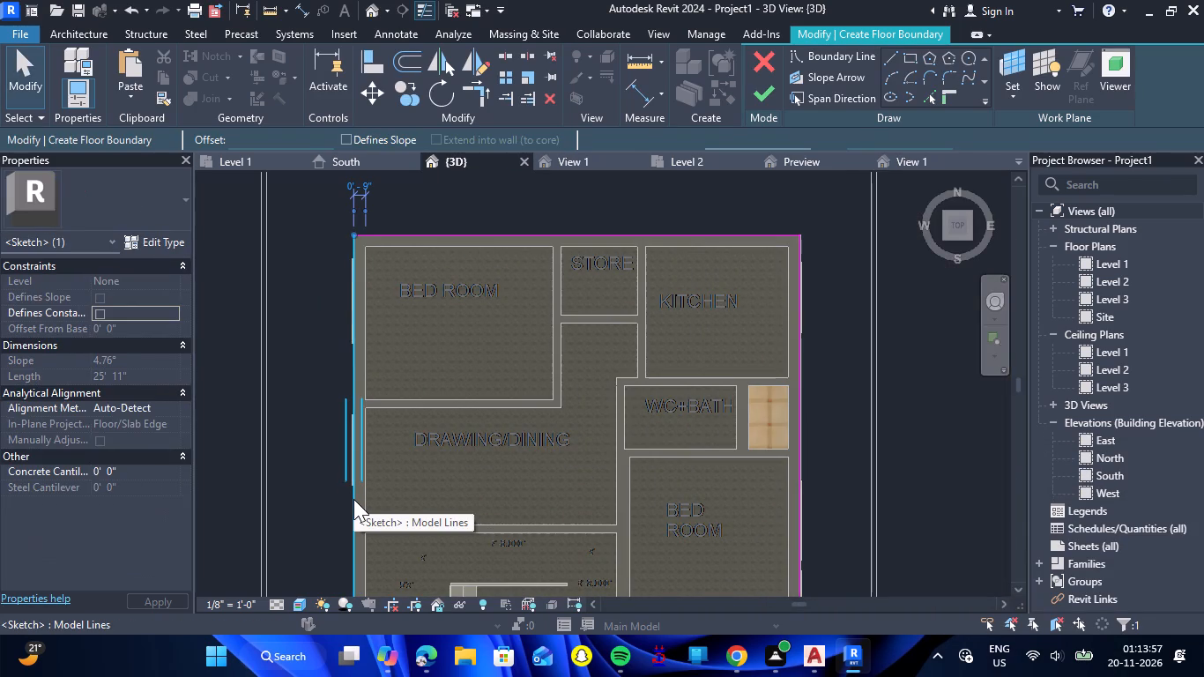
pyautogui.press('Delete')
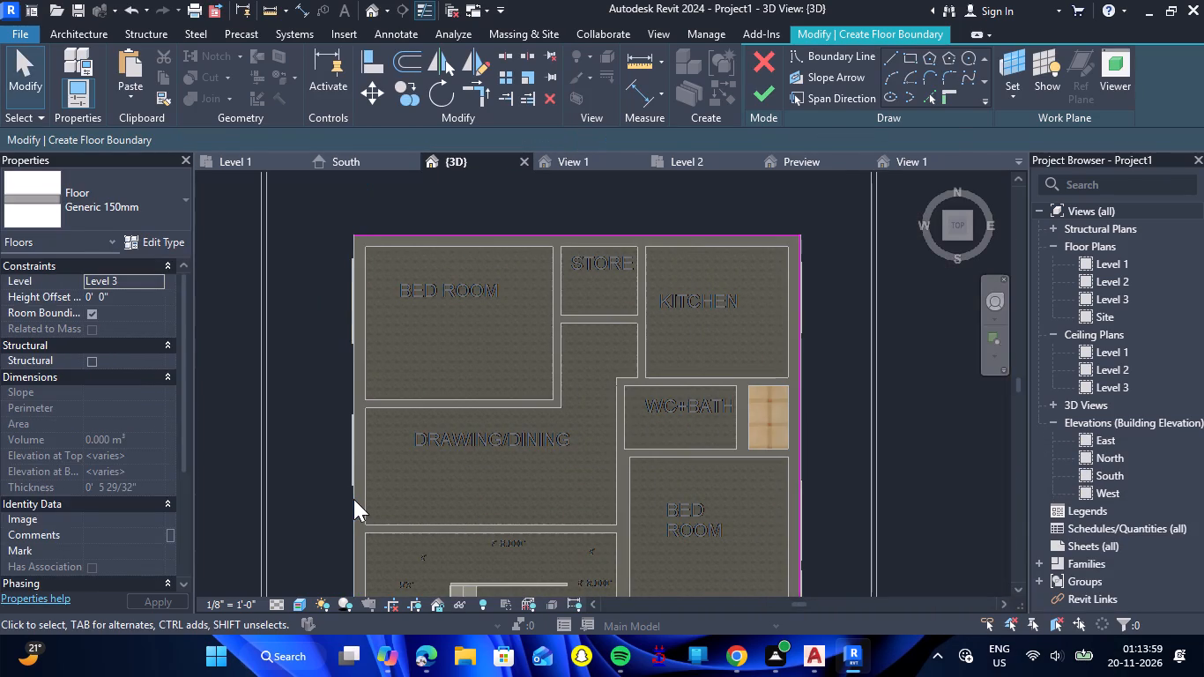
# Draw a straight floor boundary line along the west outer wall from the balcony's back-wall corner to the building's northwest corner.
pyautogui.scroll(-5, 375, 463)
pyautogui.scroll(4, 396, 560)
pyautogui.scroll(3, 340, 500)
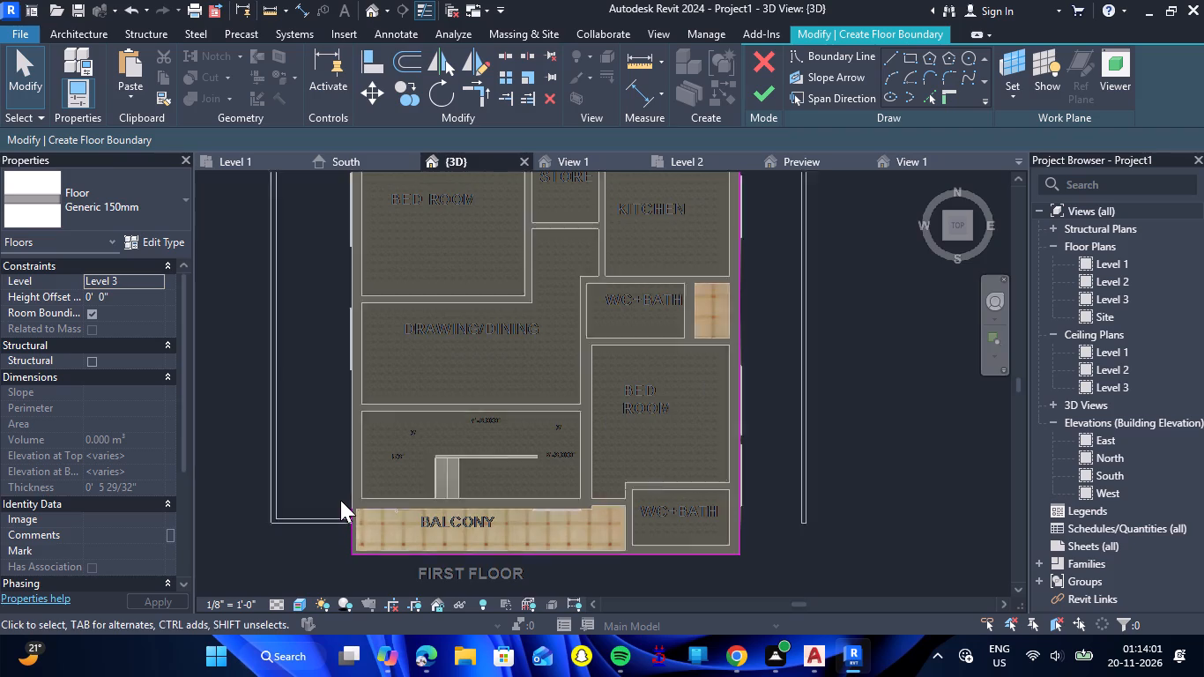
pyautogui.scroll(15, 340, 500)
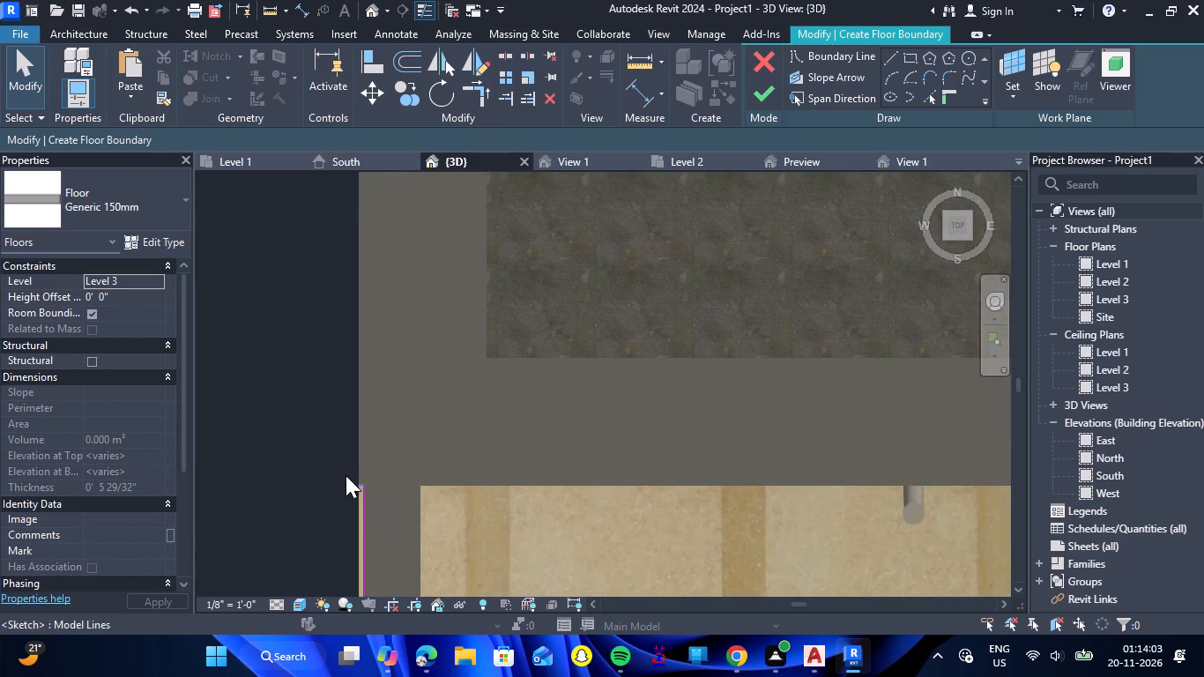
pyautogui.scroll(6, 342, 464)
pyautogui.scroll(1, 523, 435)
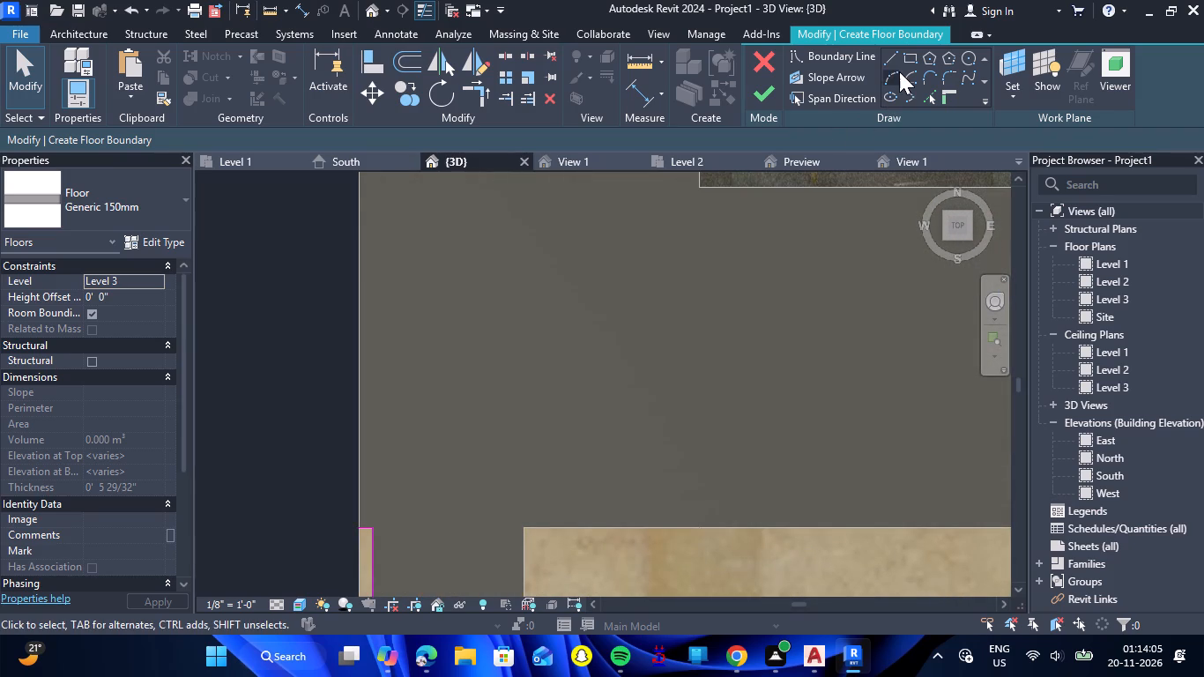
pyautogui.click(896, 65)
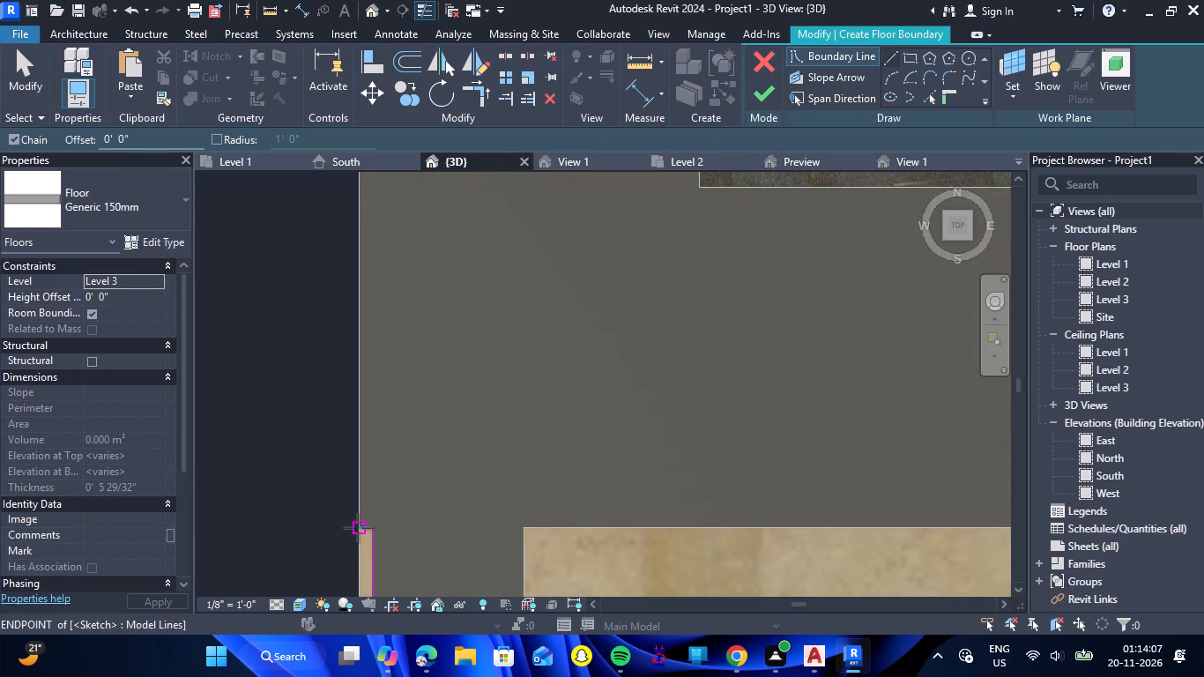
pyautogui.click(358, 528)
pyautogui.scroll(-14, 368, 390)
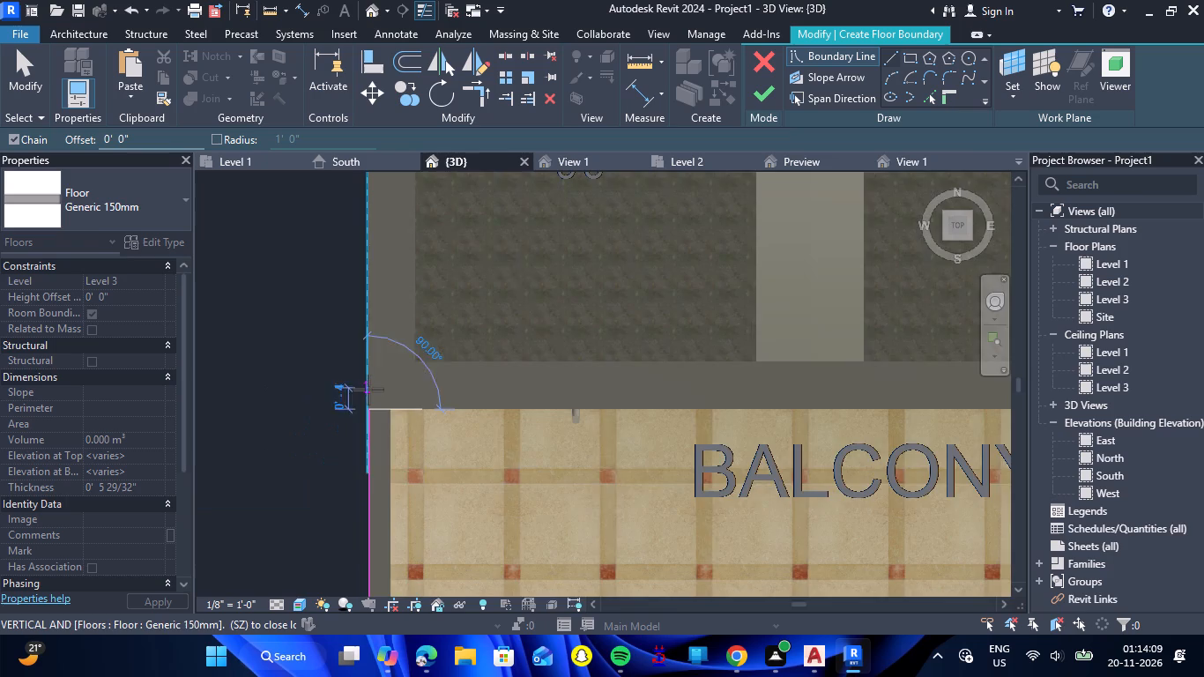
pyautogui.scroll(-20, 368, 390)
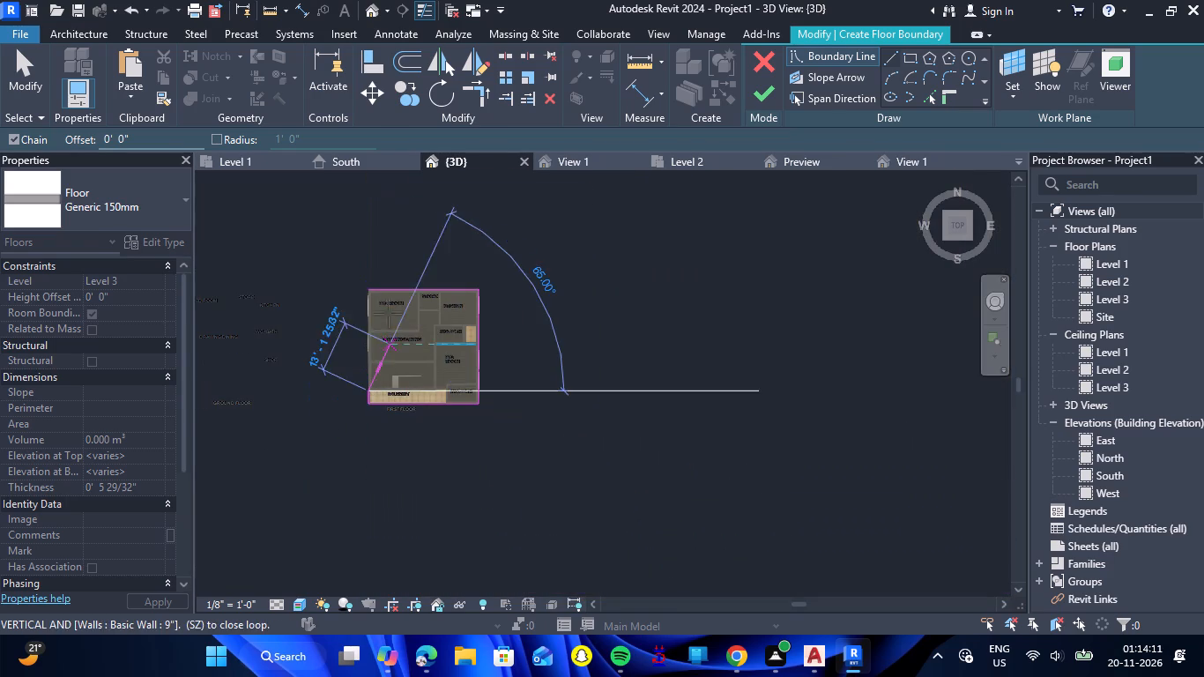
pyautogui.scroll(19, 383, 289)
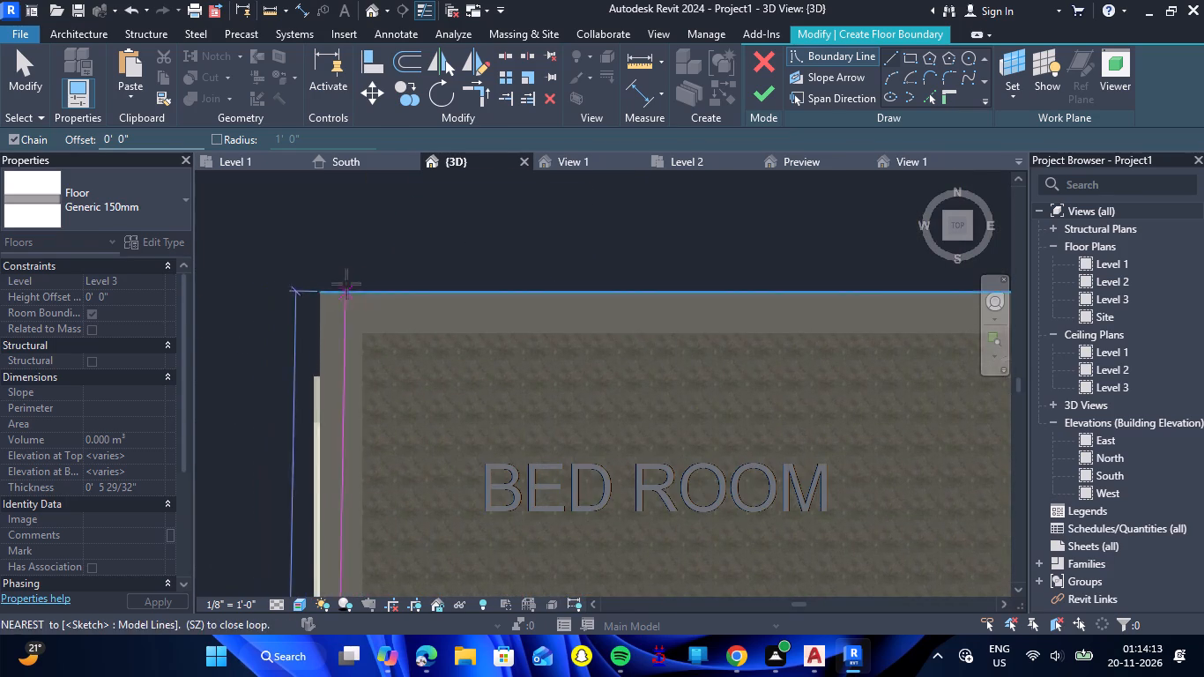
pyautogui.doubleClick(322, 291)
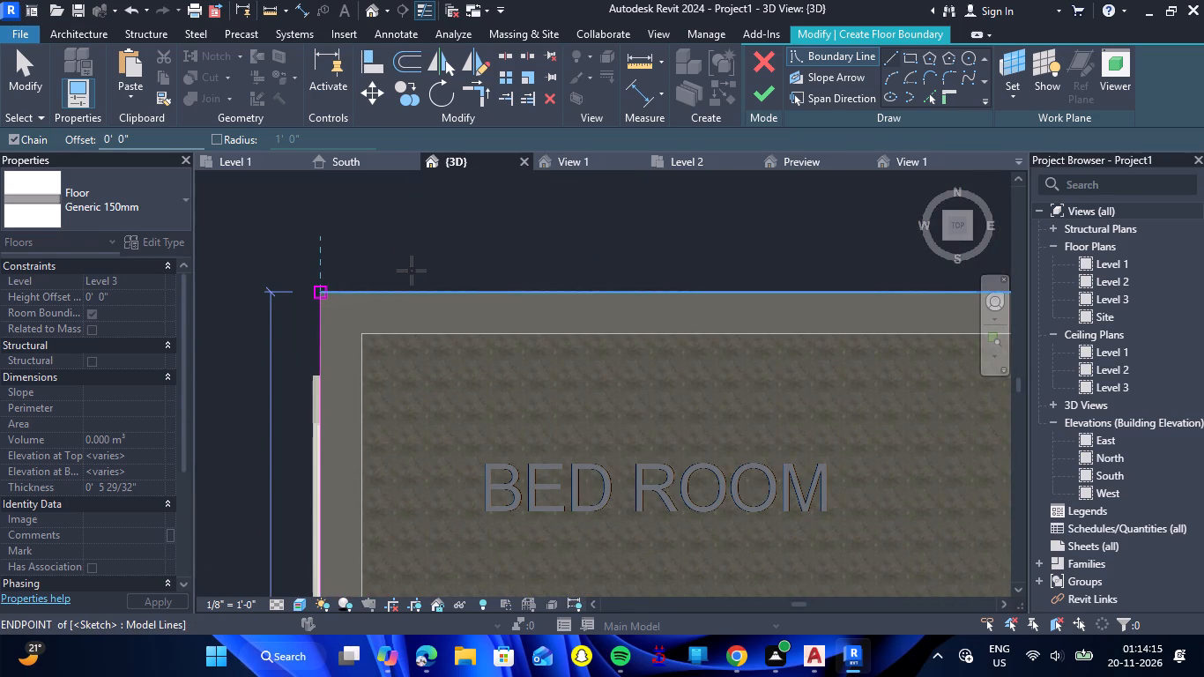
# Try to finish the Level 3 floor sketch and look over its boundary around the balcony for overlapping lines.
pyautogui.press('Escape')
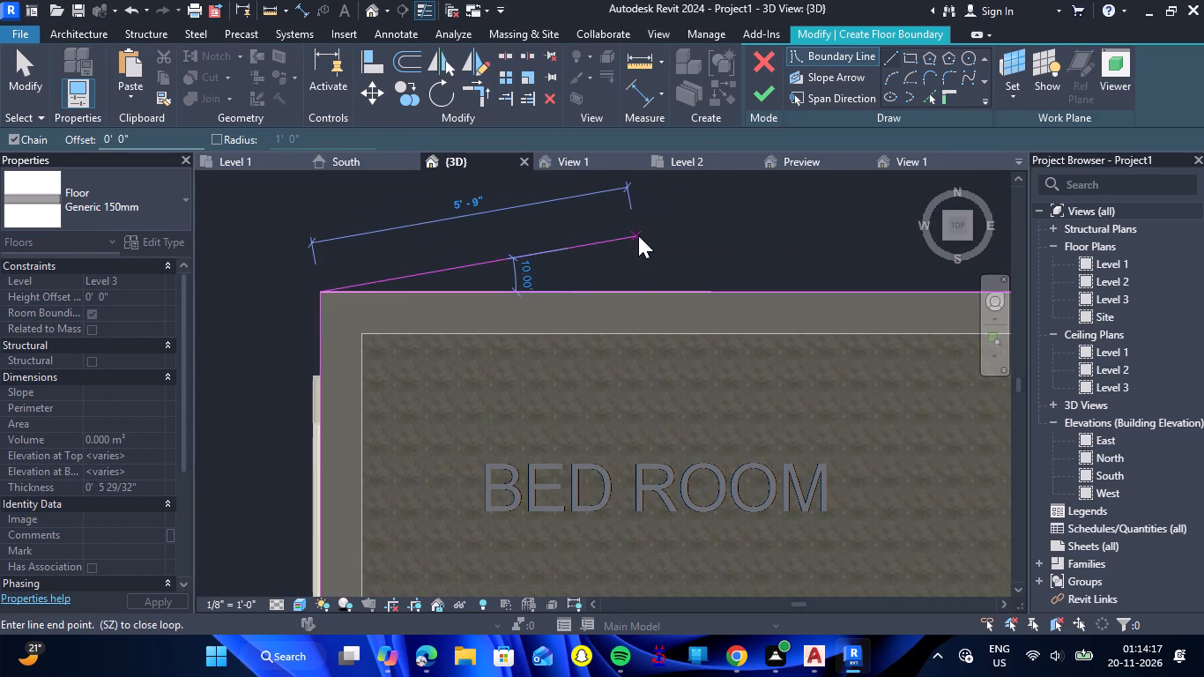
pyautogui.doubleClick(767, 96)
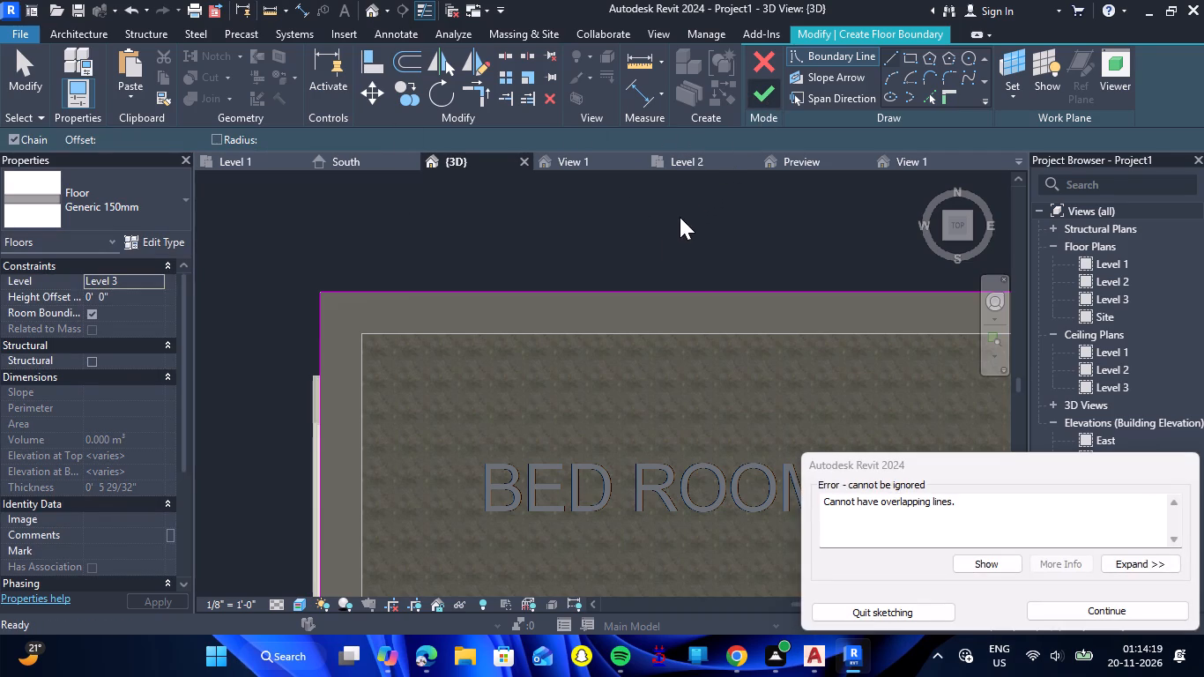
pyautogui.scroll(-15, 658, 239)
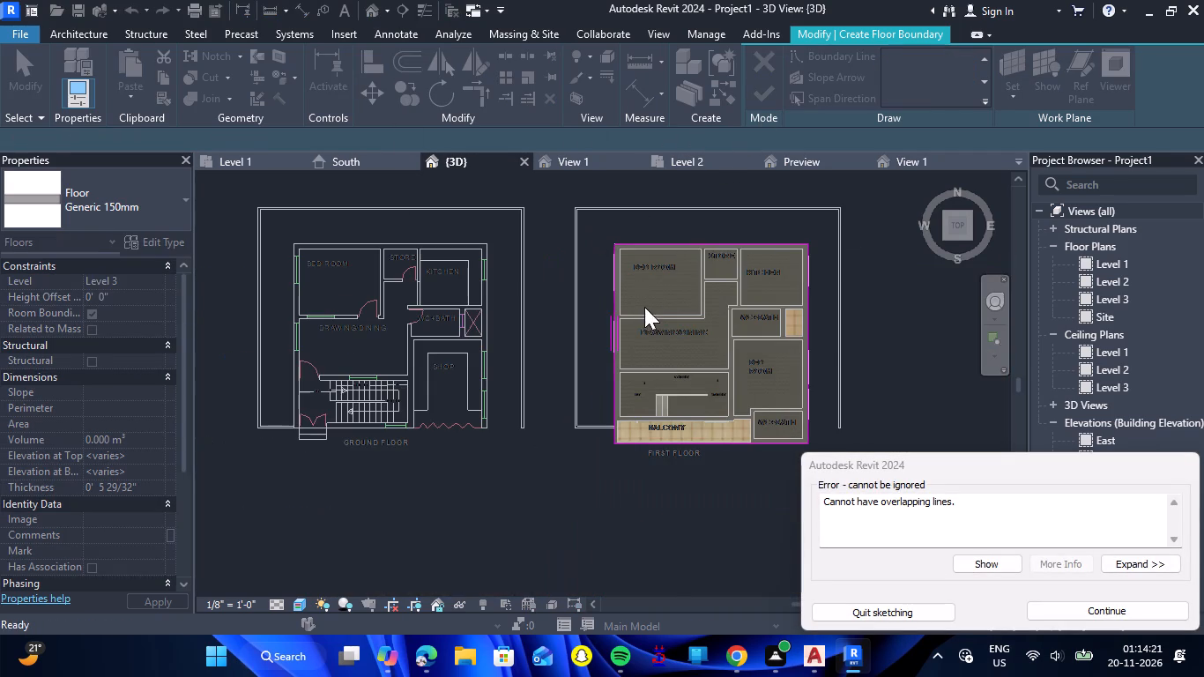
pyautogui.scroll(5, 699, 446)
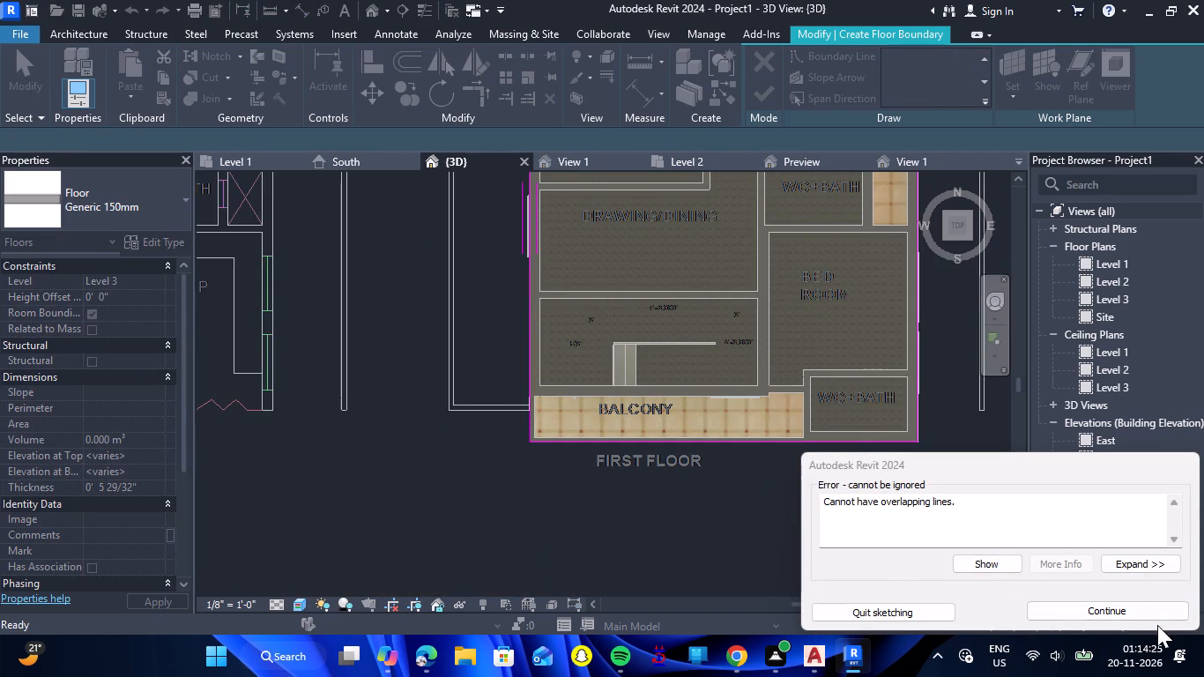
pyautogui.doubleClick(1142, 608)
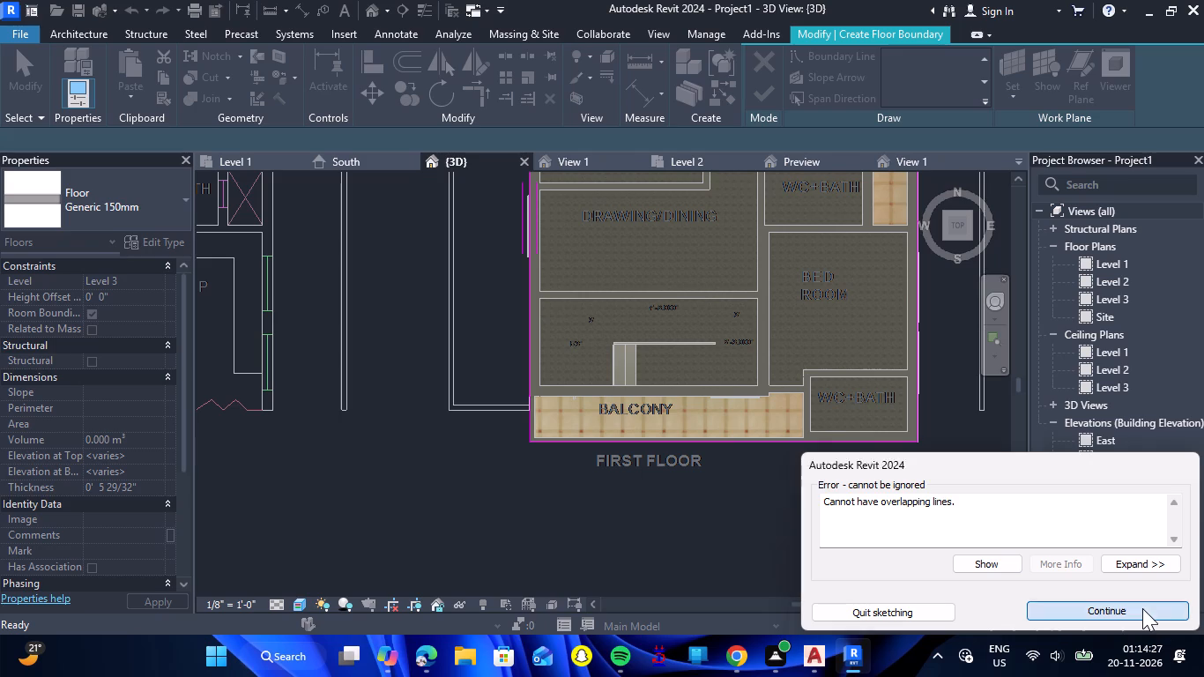
# Try again to finish the Level 3 floor sketch and check the whole boundary outline.
pyautogui.click(423, 5)
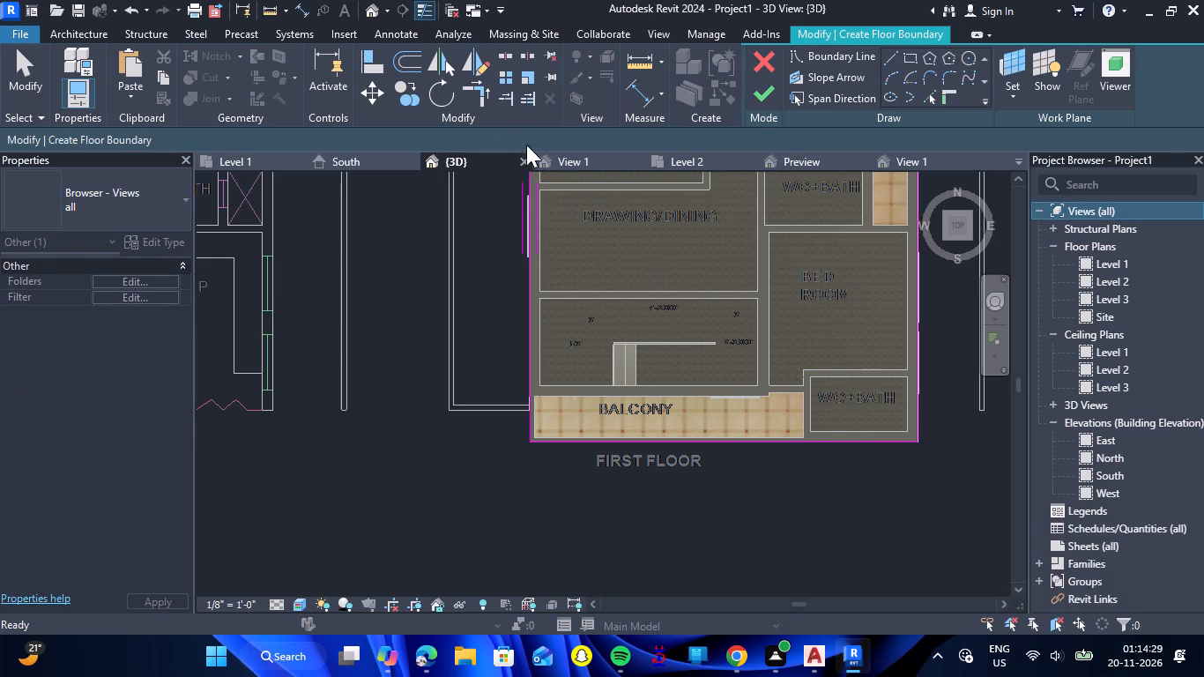
pyautogui.click(421, 11)
pyautogui.click(762, 106)
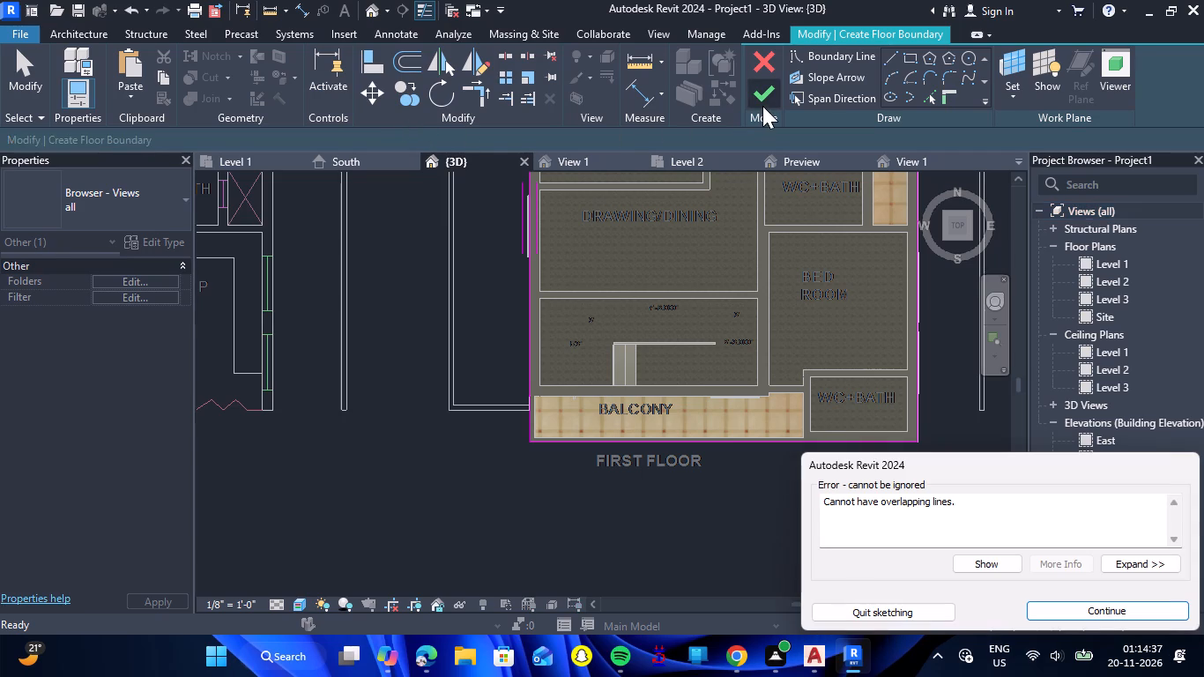
pyautogui.scroll(-6, 625, 310)
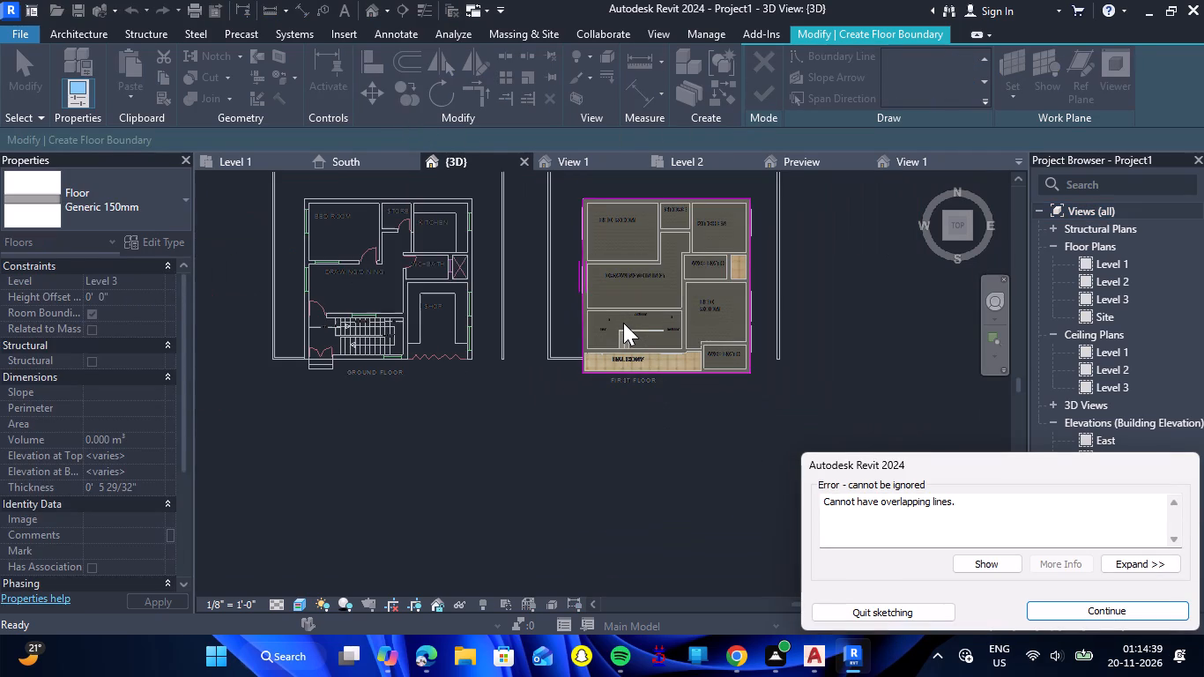
pyautogui.click(1076, 618)
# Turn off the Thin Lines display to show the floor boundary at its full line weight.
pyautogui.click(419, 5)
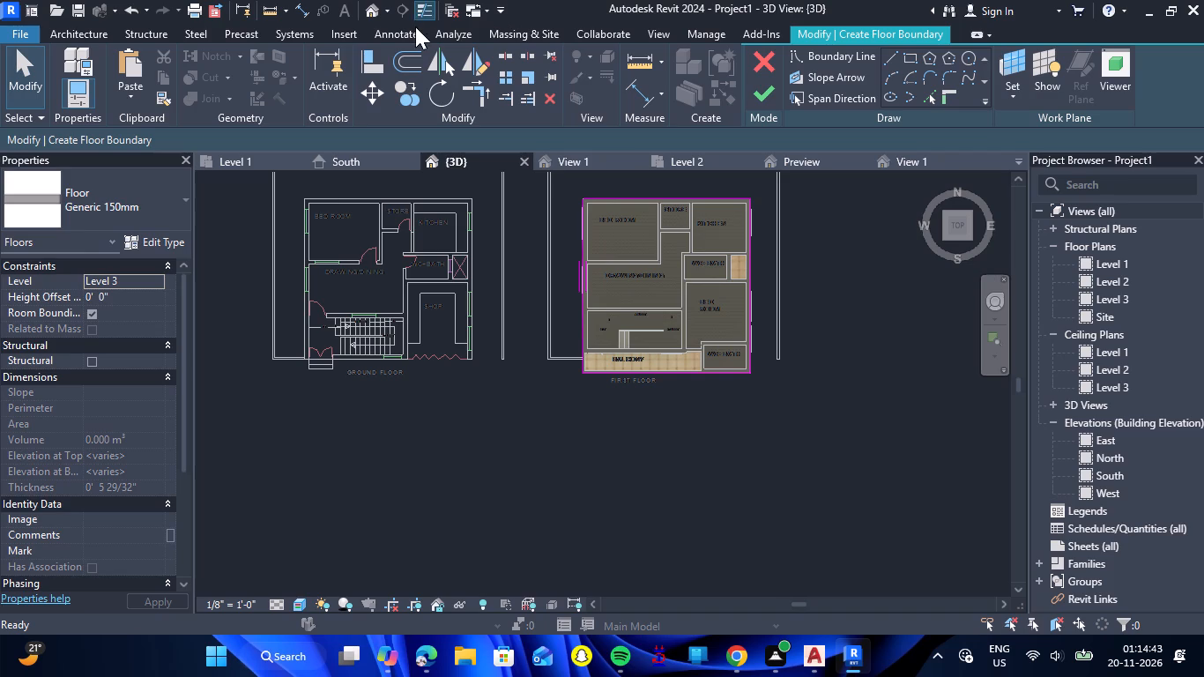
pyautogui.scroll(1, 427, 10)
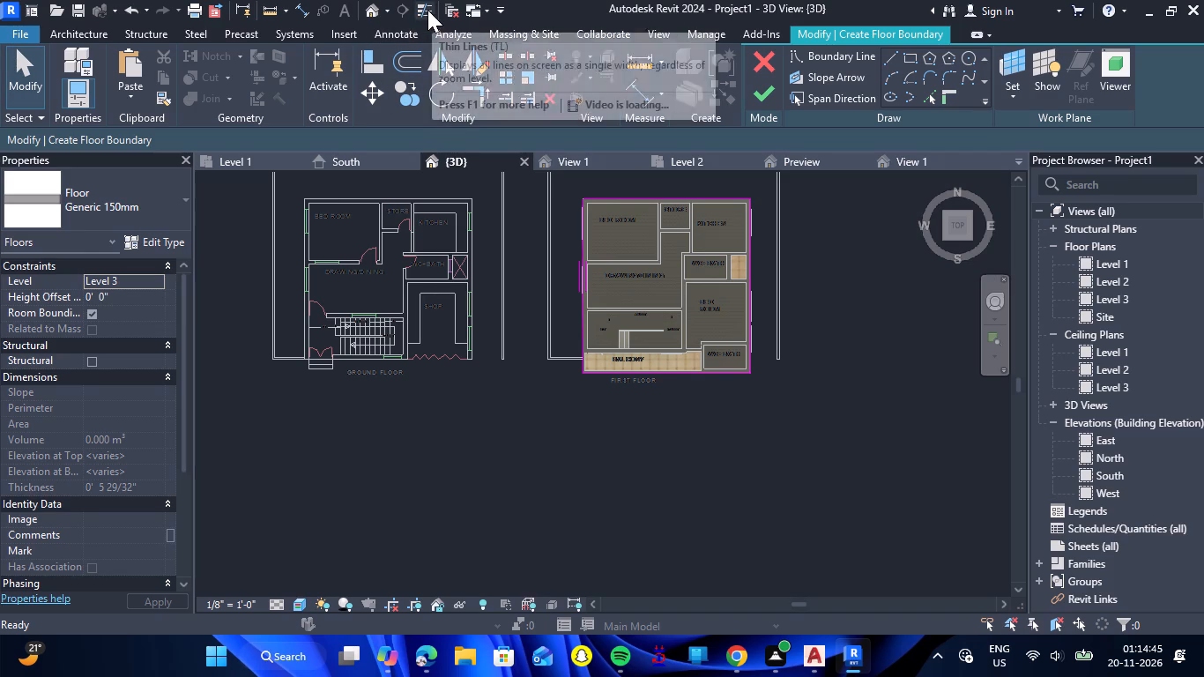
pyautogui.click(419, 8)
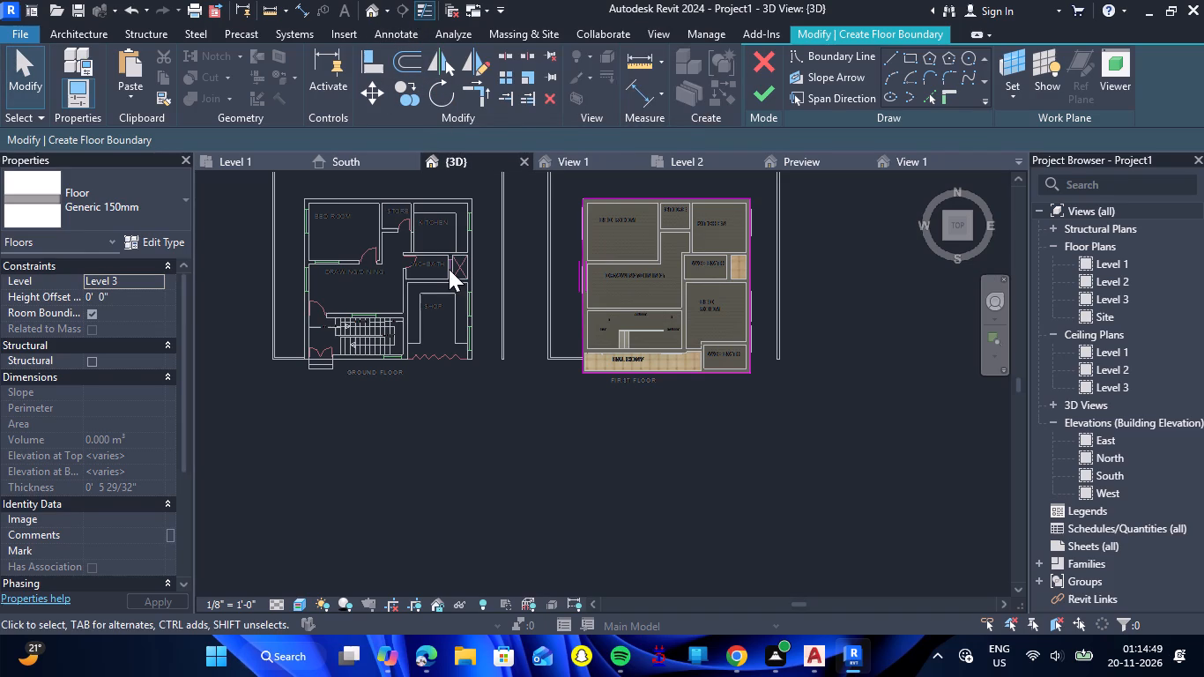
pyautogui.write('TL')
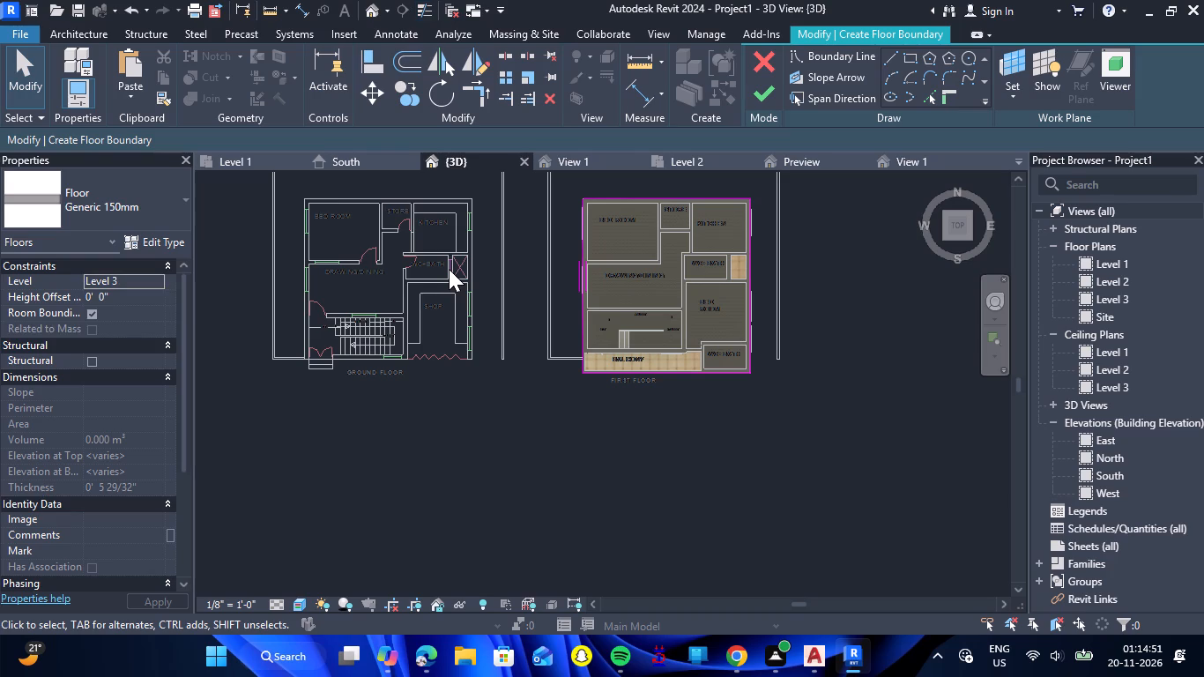
# Try to finish the floor sketch and examine the boundary at the northwest and northeast corners and the balcony's back-wall junction.
pyautogui.click(759, 96)
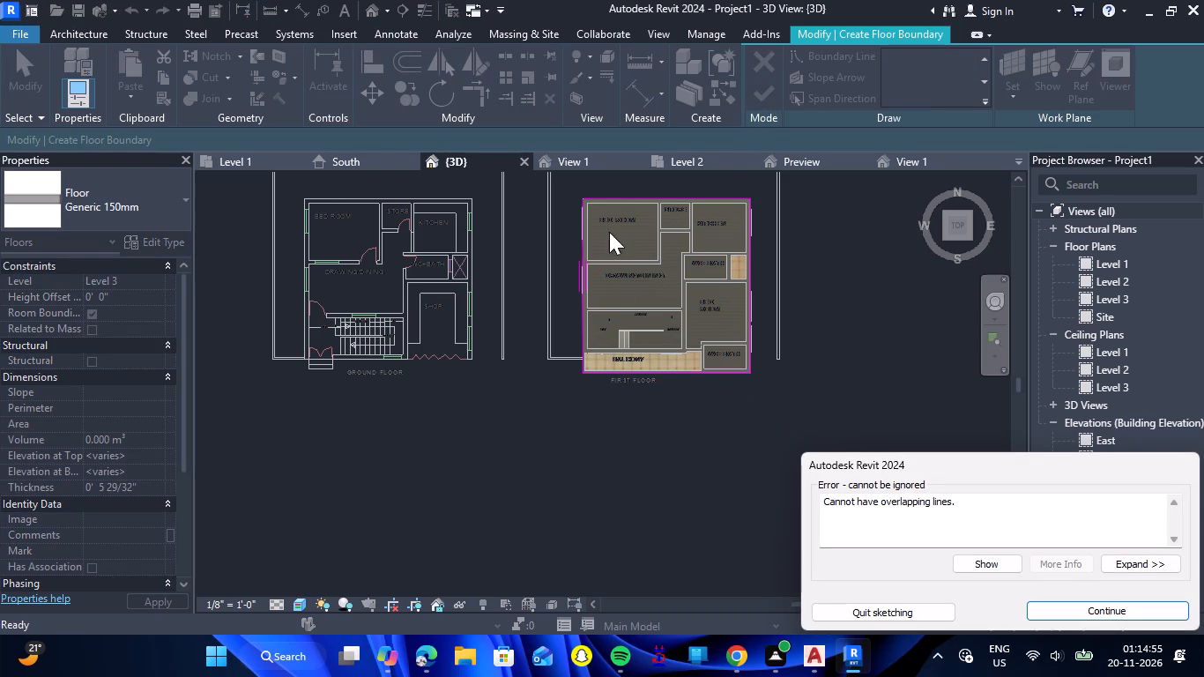
pyautogui.scroll(20, 585, 192)
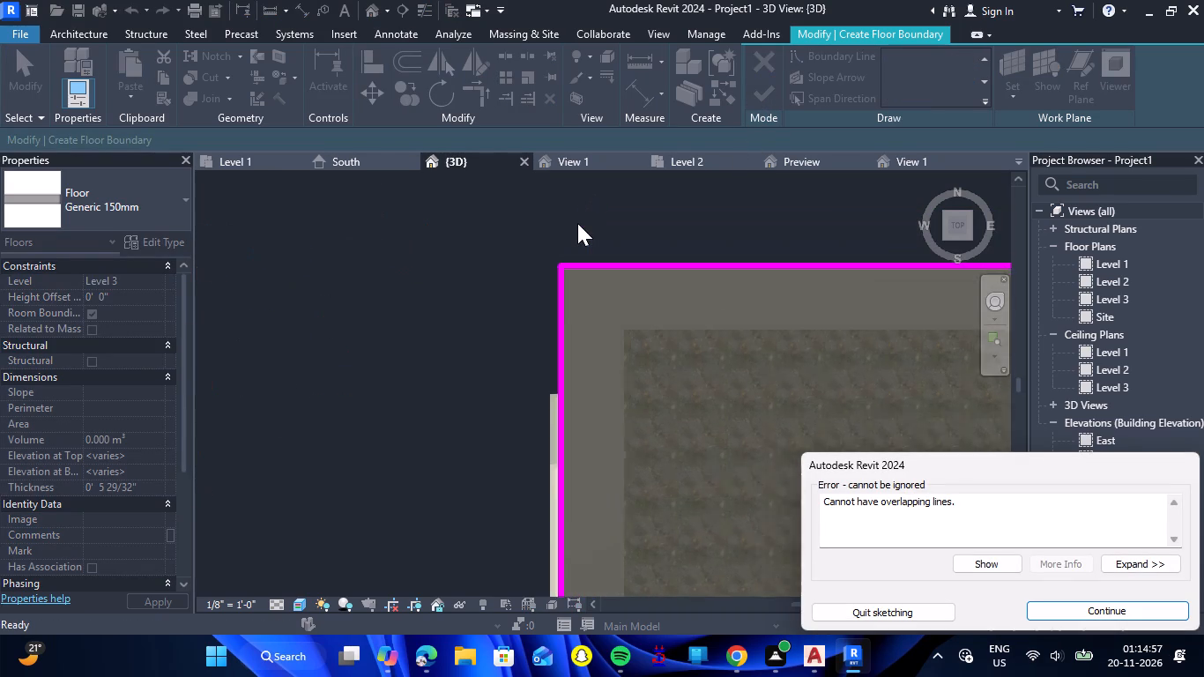
pyautogui.scroll(13, 564, 257)
pyautogui.scroll(-4, 552, 293)
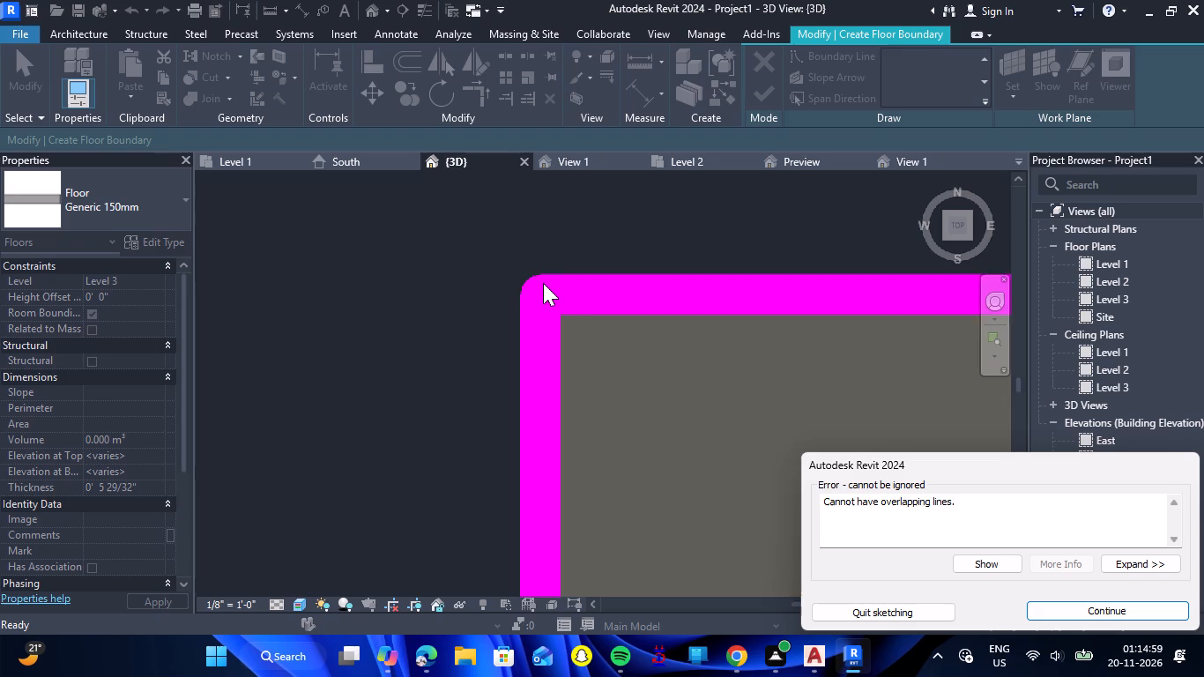
pyautogui.scroll(-20, 543, 283)
pyautogui.scroll(-8, 537, 276)
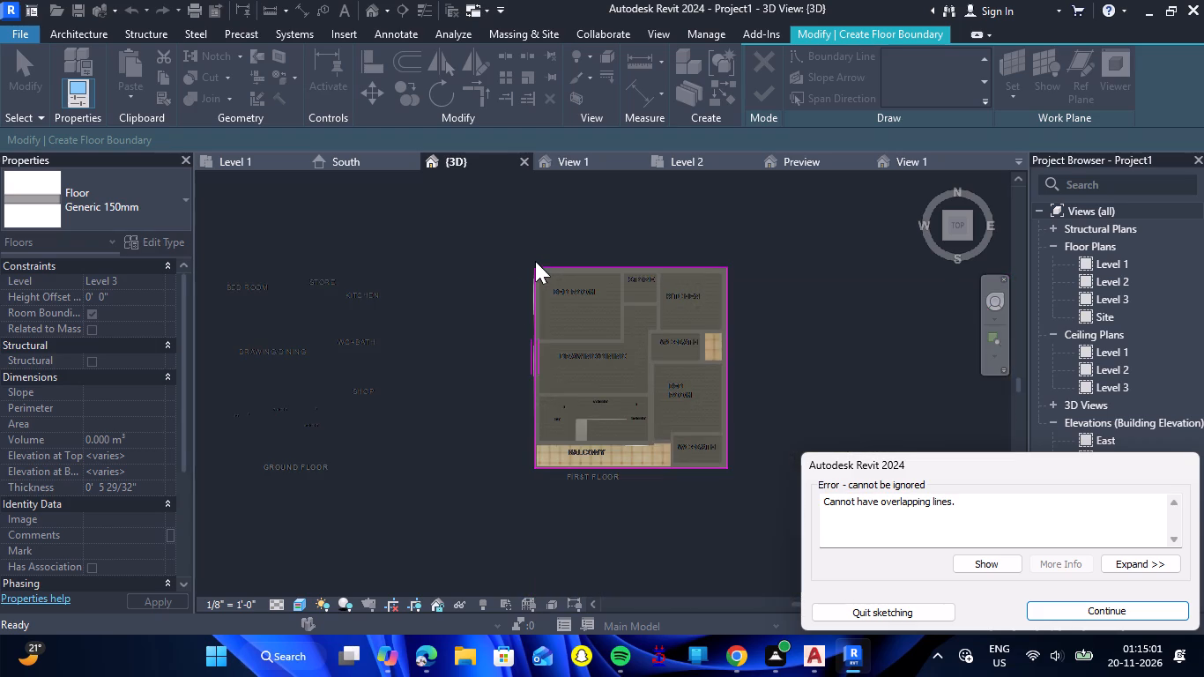
pyautogui.scroll(8, 734, 272)
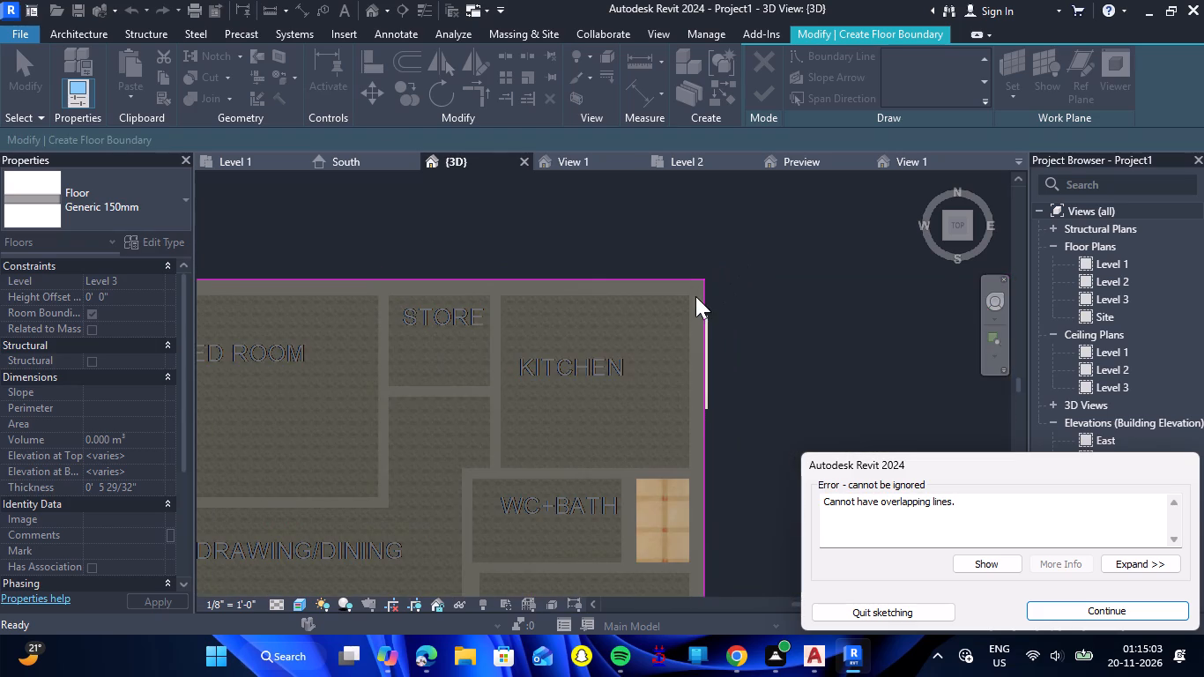
pyautogui.scroll(-7, 702, 284)
pyautogui.scroll(9, 501, 516)
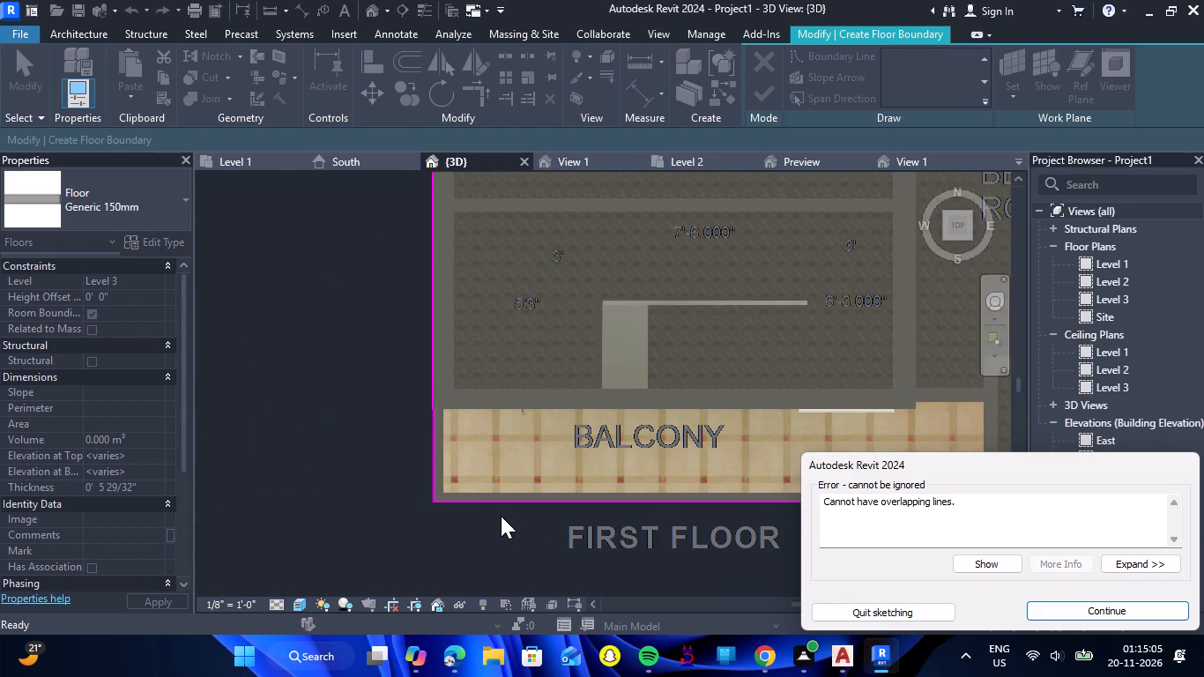
pyautogui.scroll(8, 425, 398)
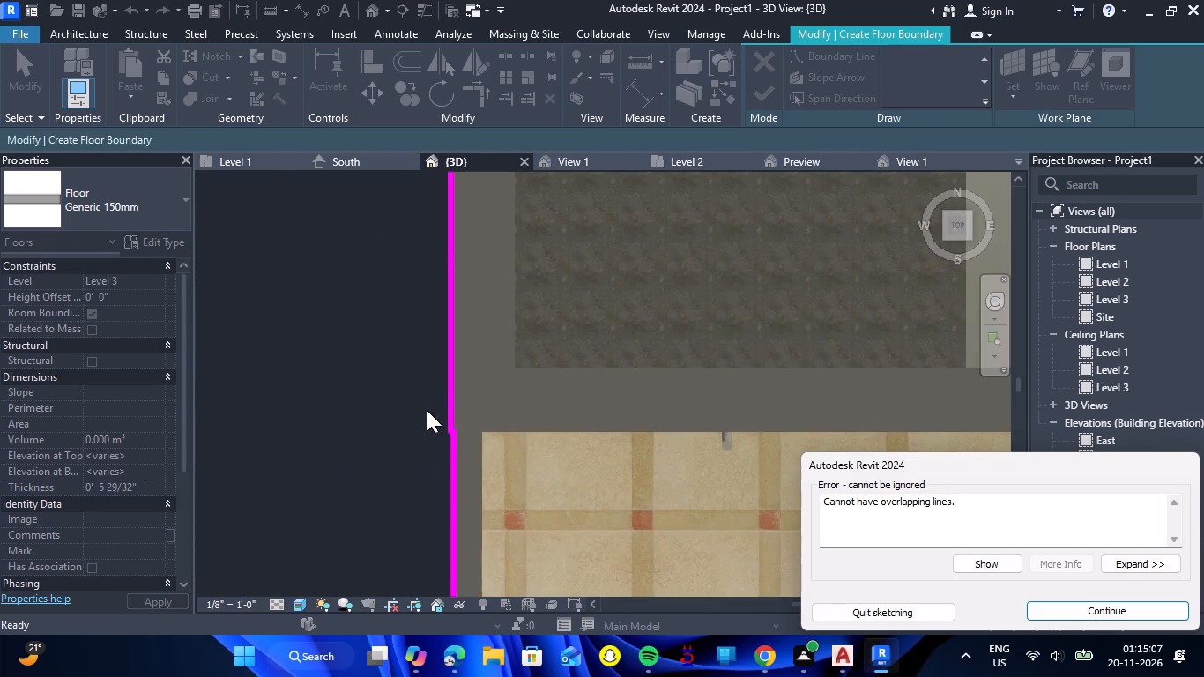
pyautogui.scroll(7, 452, 425)
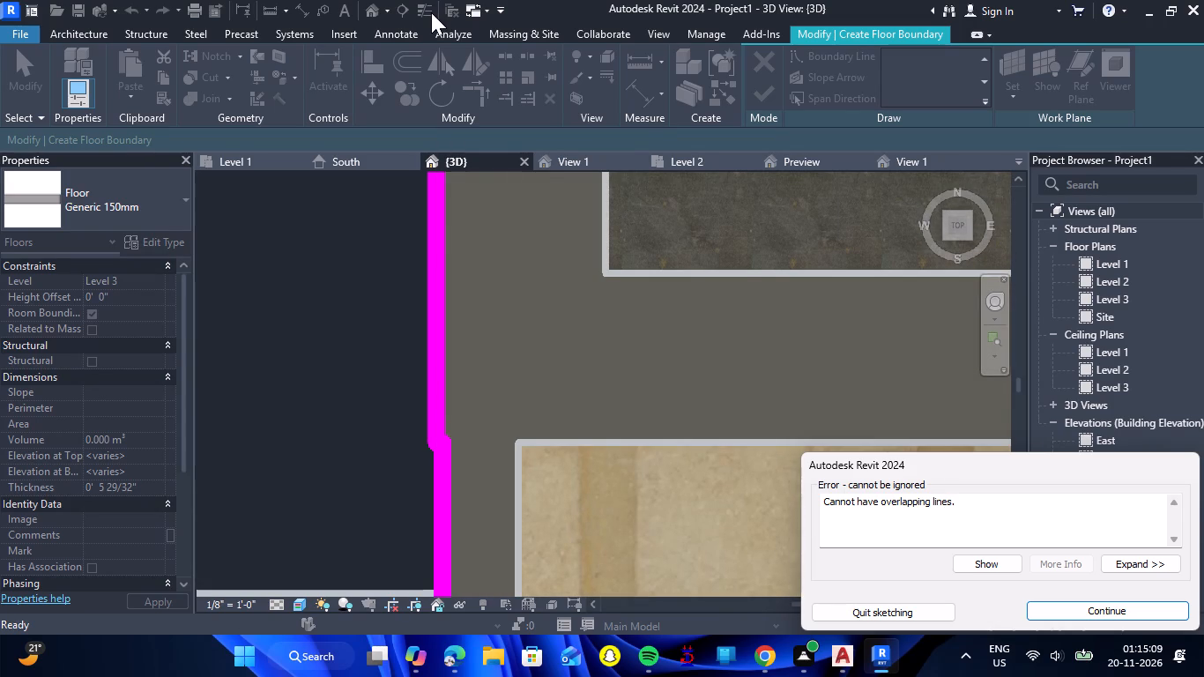
pyautogui.click(430, 12)
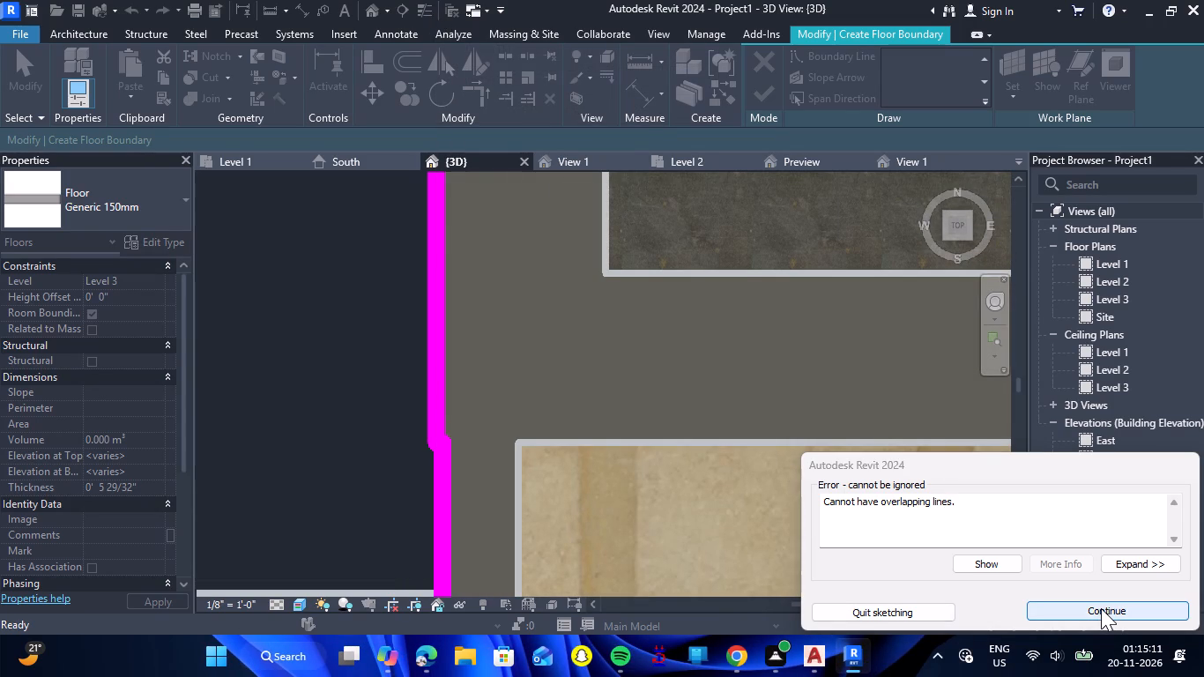
pyautogui.click(1101, 608)
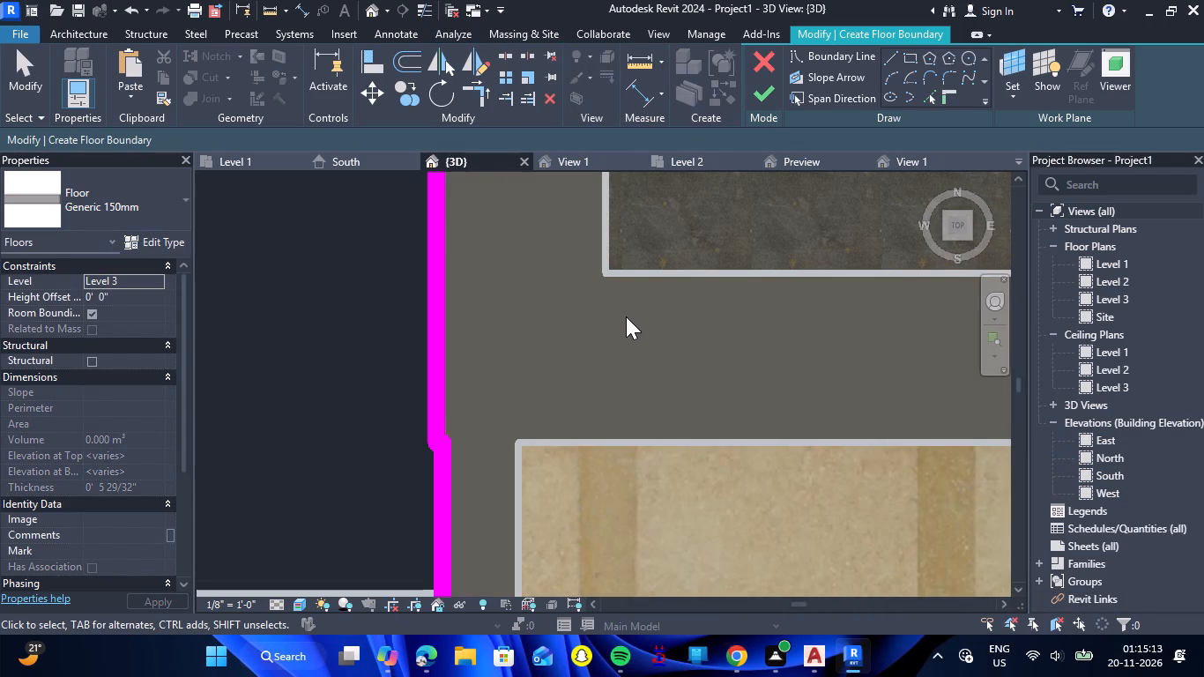
# Turn the Thin Lines display back on.
pyautogui.click(425, 6)
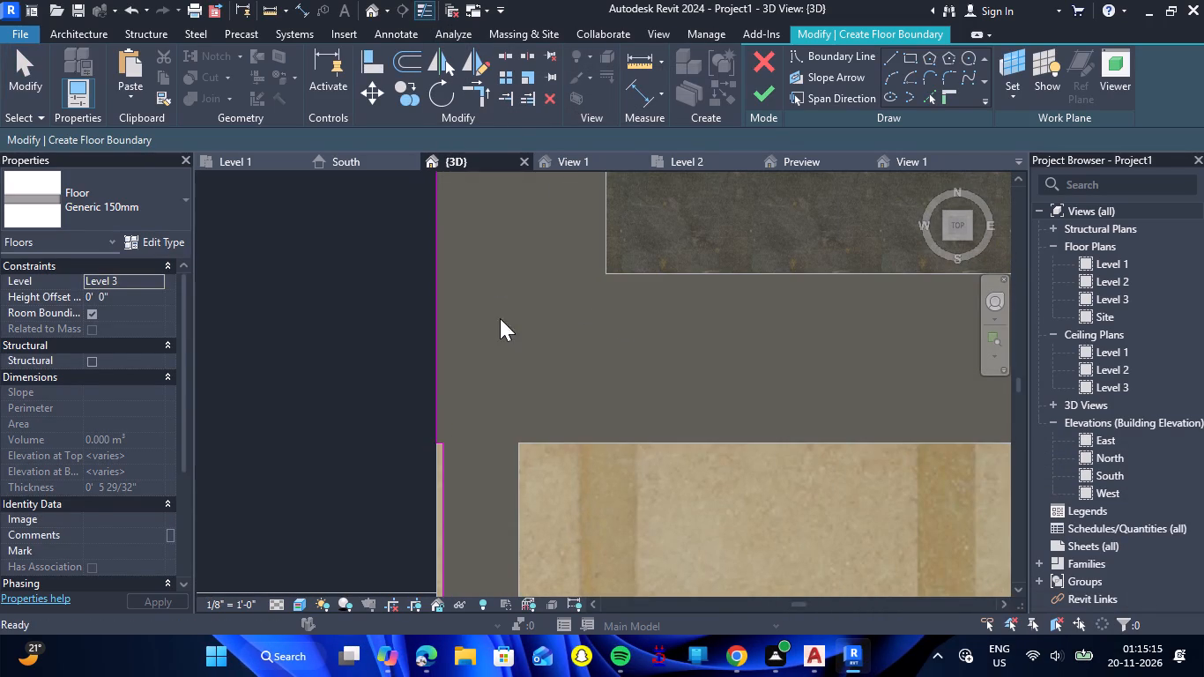
# Nudge the east floor boundary line outward about 11/32" to the outer edge of the tan strip at the southeast corner.
pyautogui.scroll(-17, 465, 465)
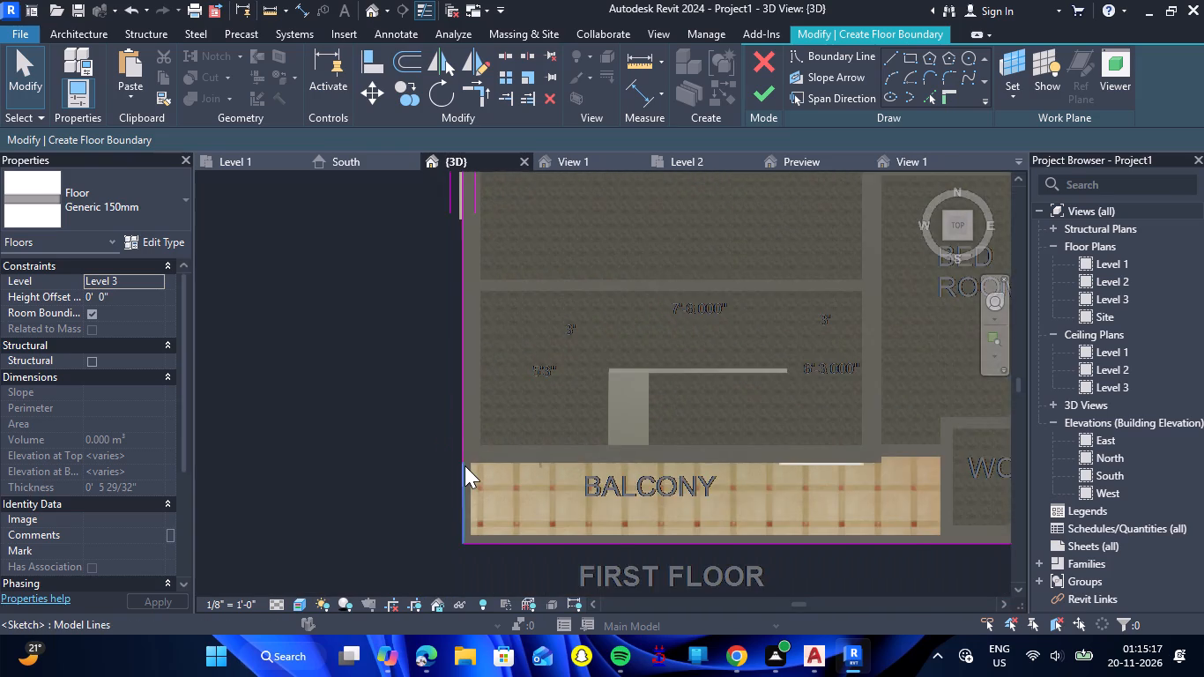
pyautogui.scroll(-6, 465, 465)
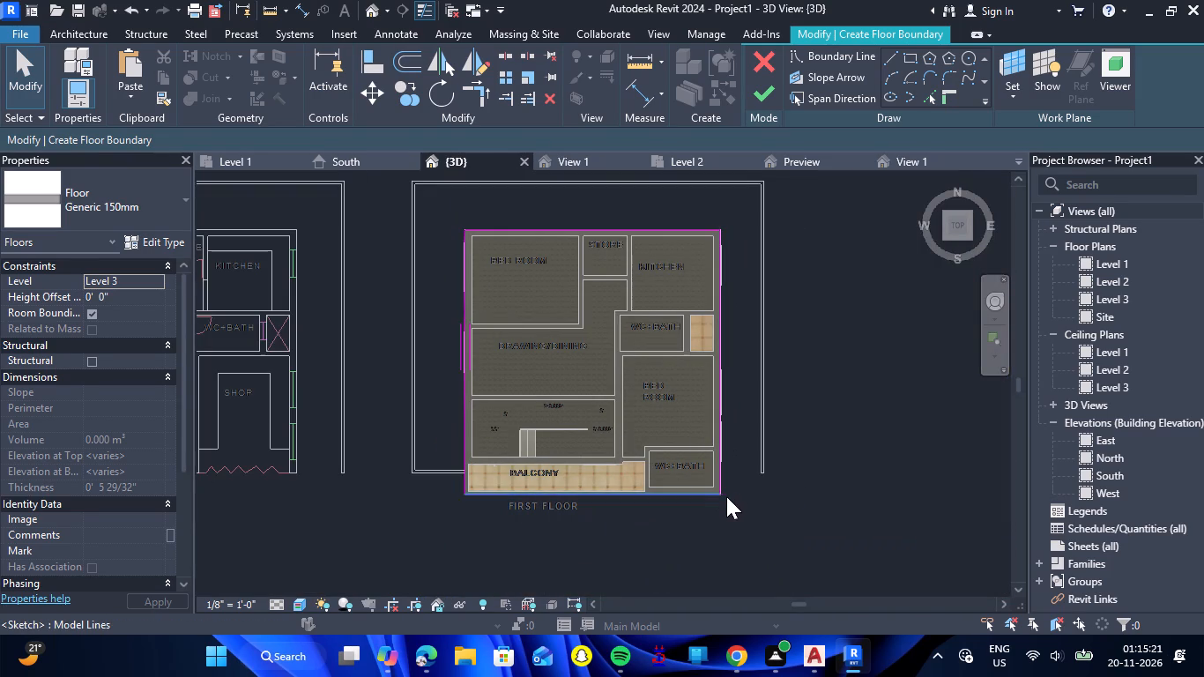
pyautogui.scroll(14, 710, 503)
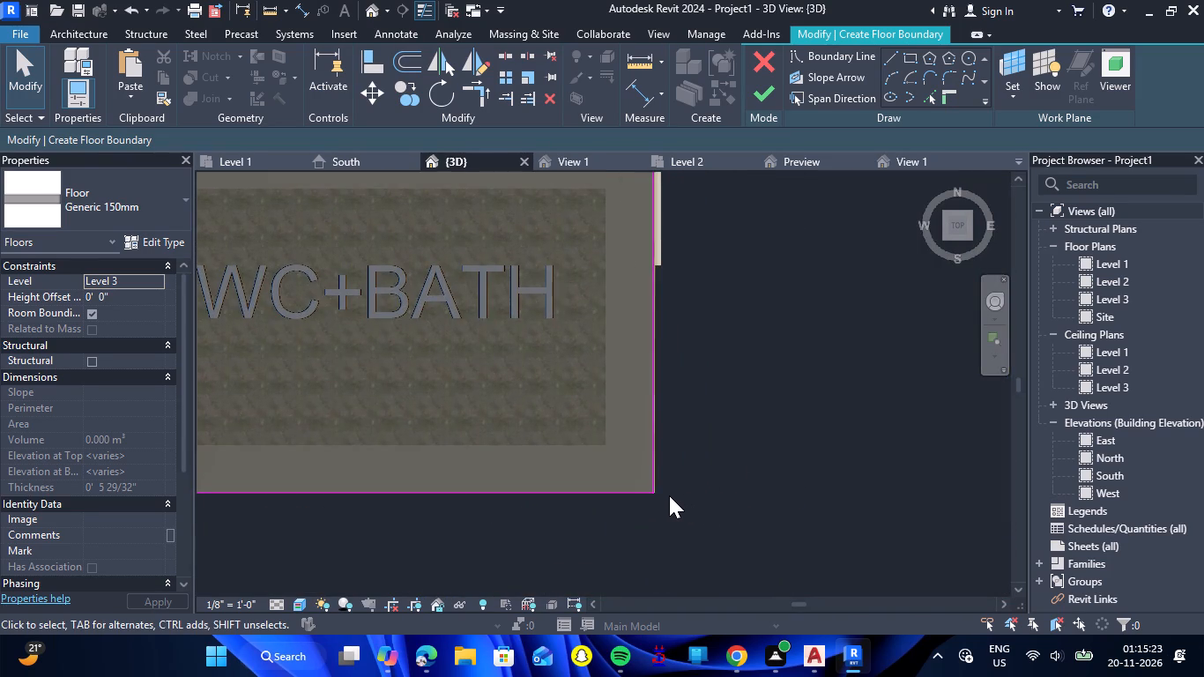
pyautogui.scroll(18, 669, 495)
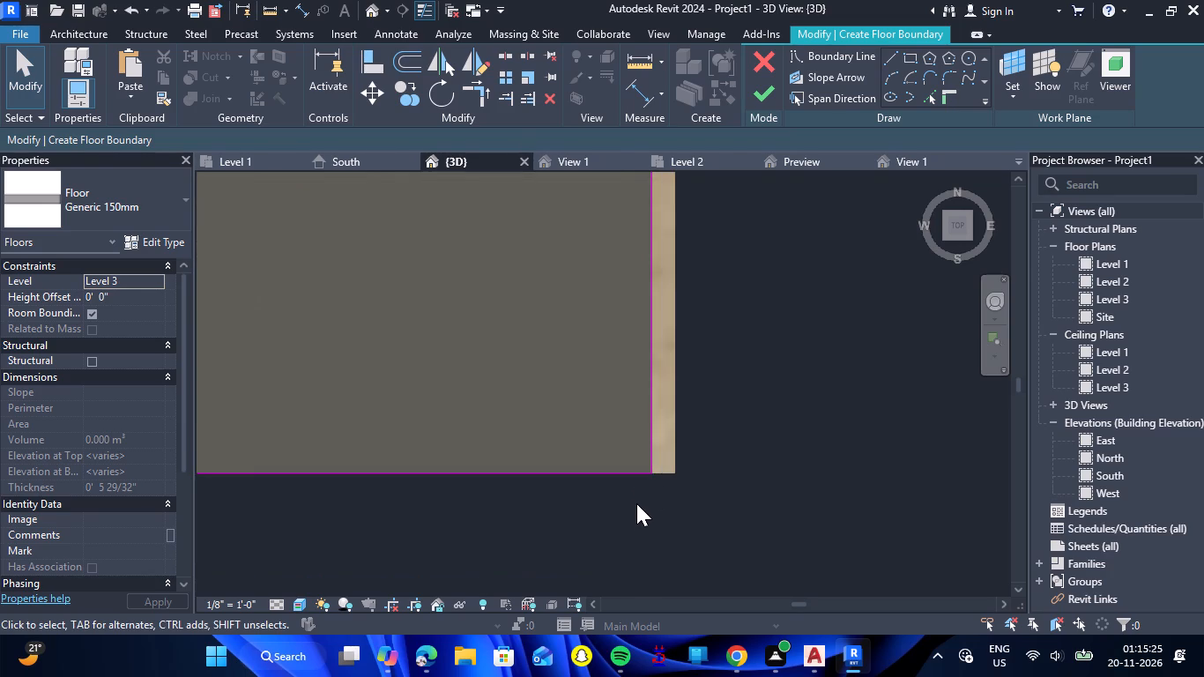
pyautogui.scroll(3, 636, 503)
pyautogui.click(662, 446)
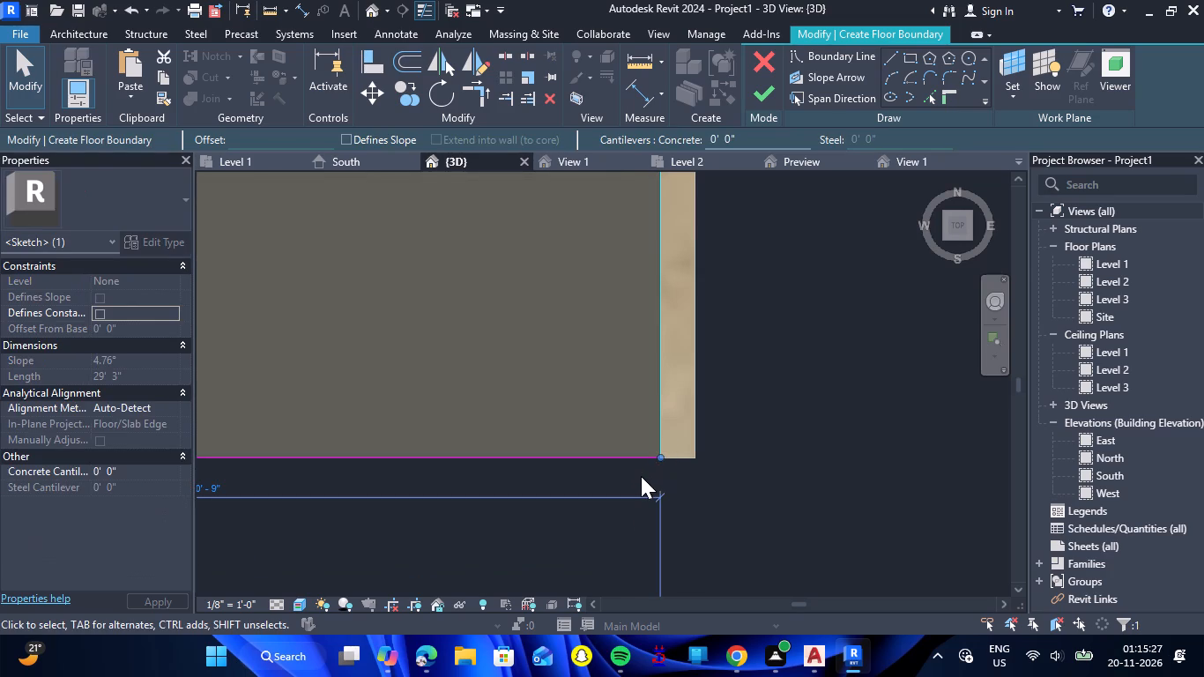
pyautogui.press('Right')
pyautogui.press('Right')
pyautogui.press('Right')
pyautogui.press('Right')
pyautogui.press('Right')
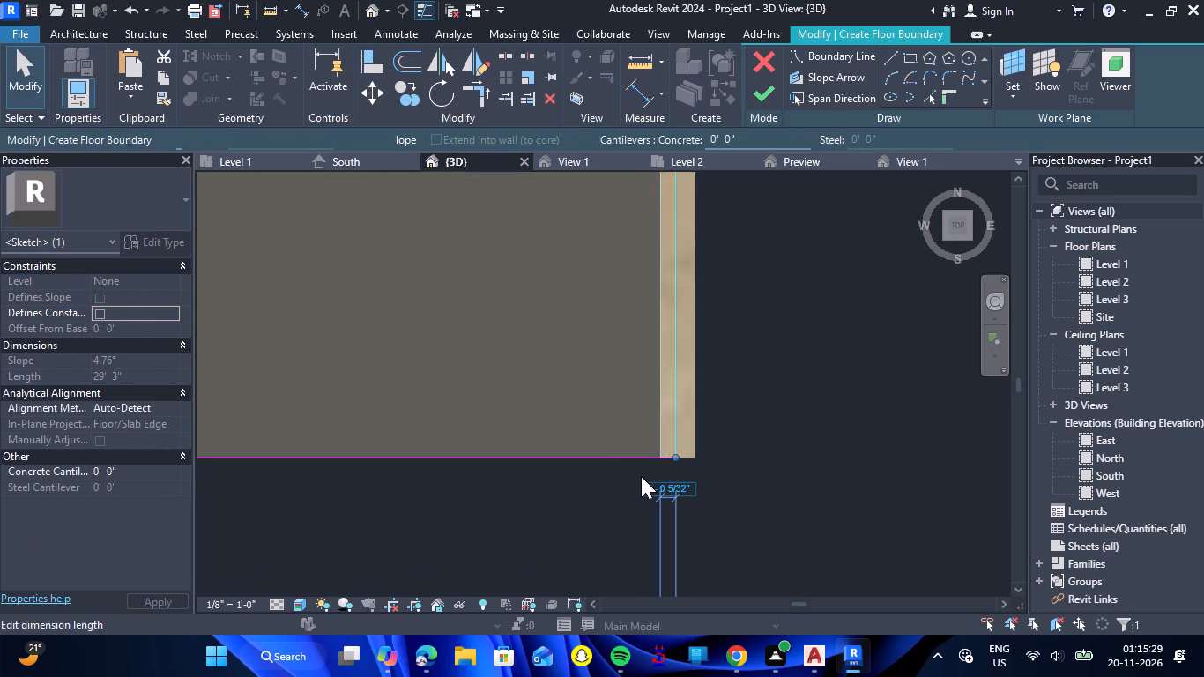
pyautogui.press('Right')
pyautogui.press('Right')
pyautogui.press('Right')
pyautogui.press('Right')
pyautogui.press('Right')
pyautogui.press('Right')
pyautogui.press('Right')
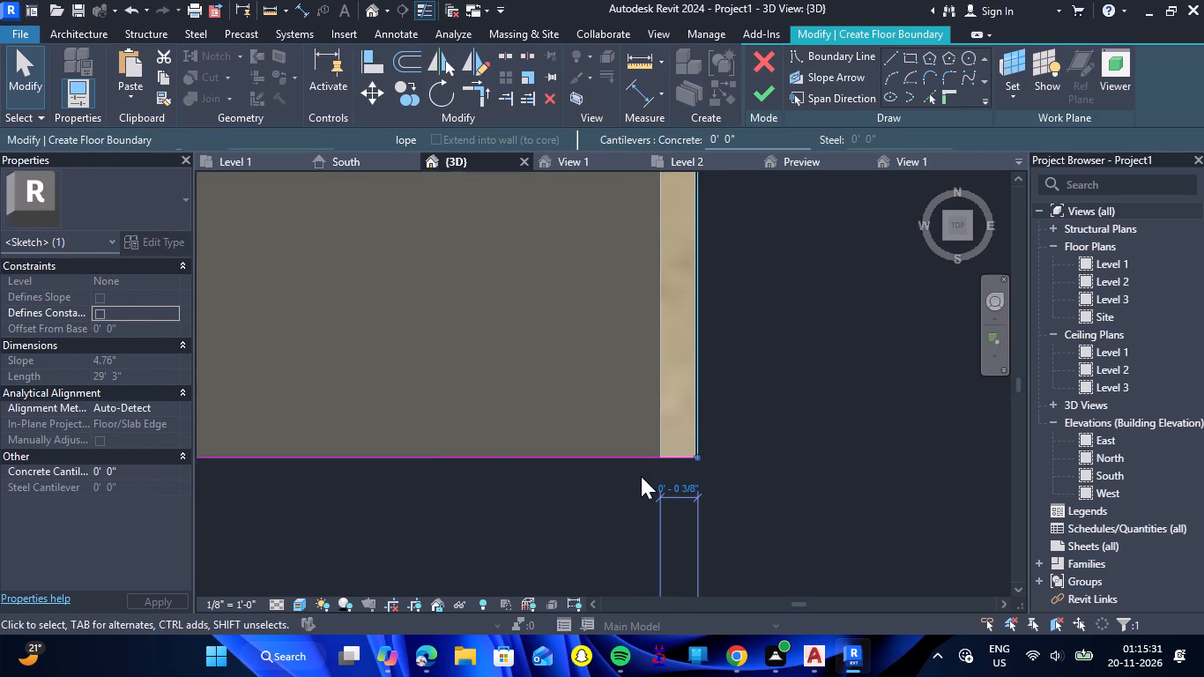
pyautogui.press('Left')
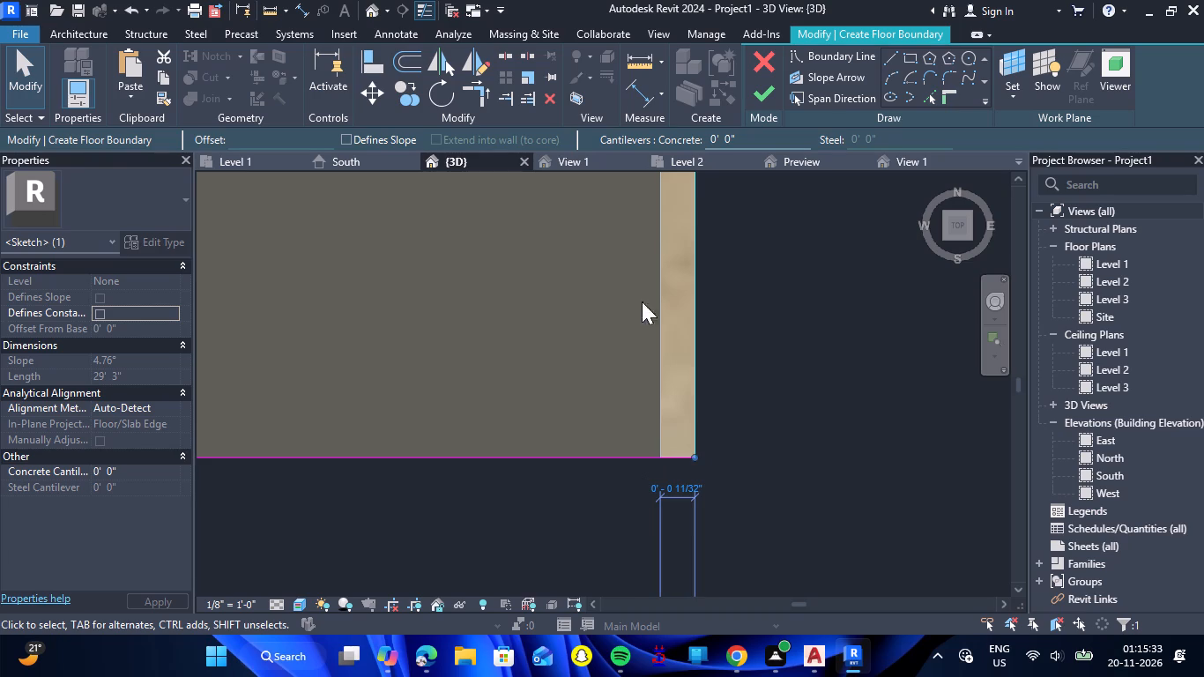
# Try to finish the floor sketch, and quit sketching to discard the floor with the overlapping boundary lines.
pyautogui.click(754, 89)
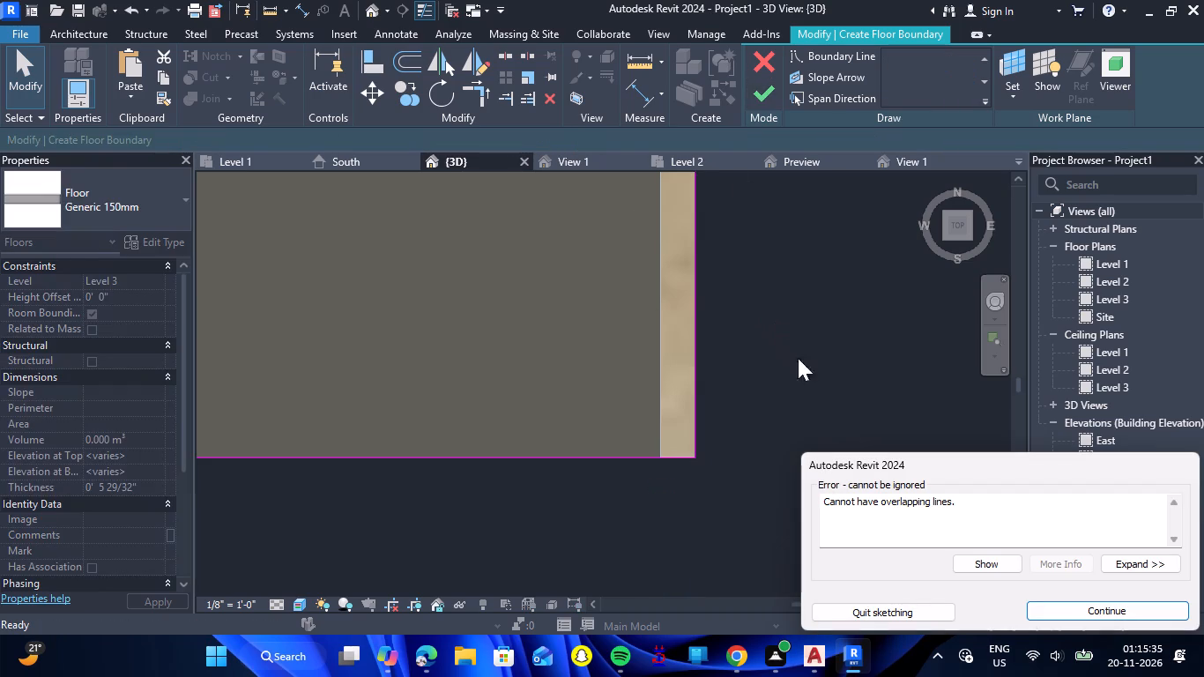
pyautogui.scroll(-15, 770, 304)
pyautogui.scroll(-7, 775, 320)
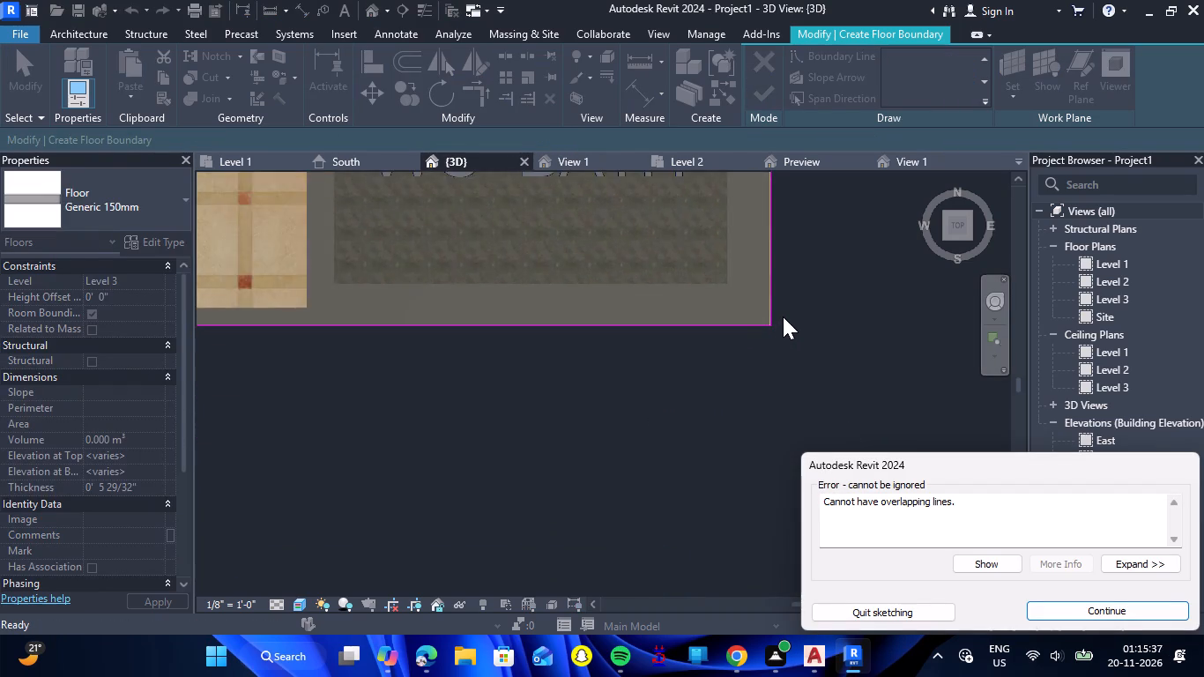
pyautogui.scroll(-20, 783, 316)
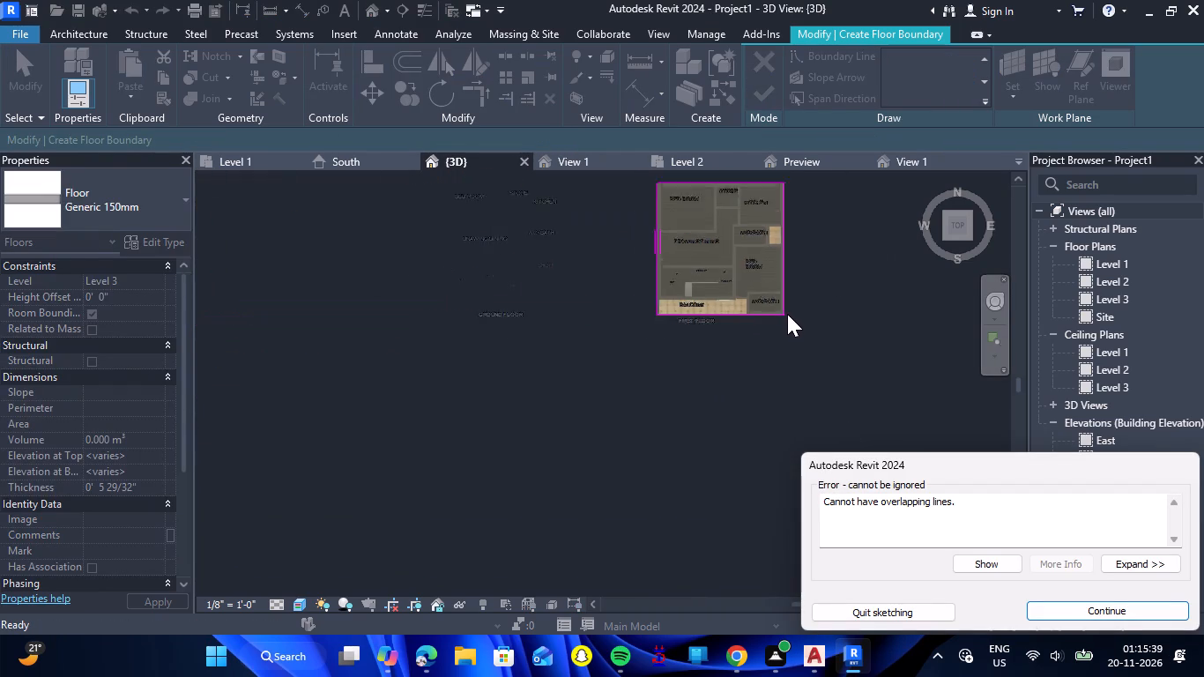
pyautogui.scroll(-3, 787, 314)
pyautogui.scroll(13, 793, 263)
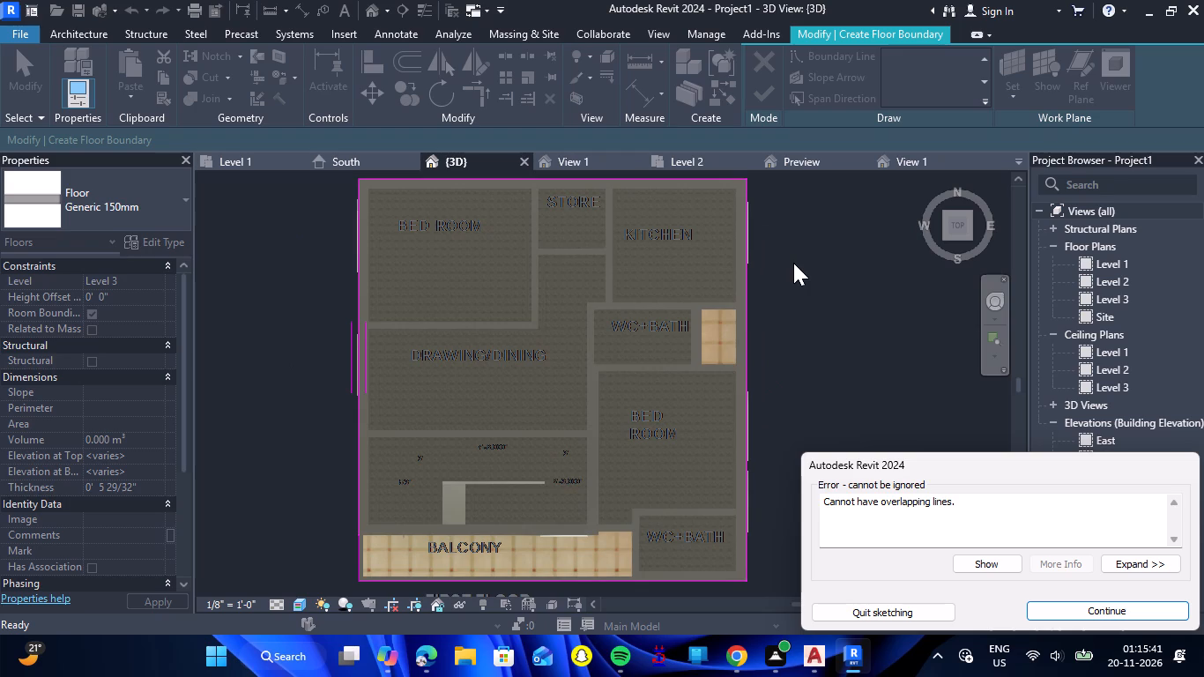
pyautogui.click(922, 614)
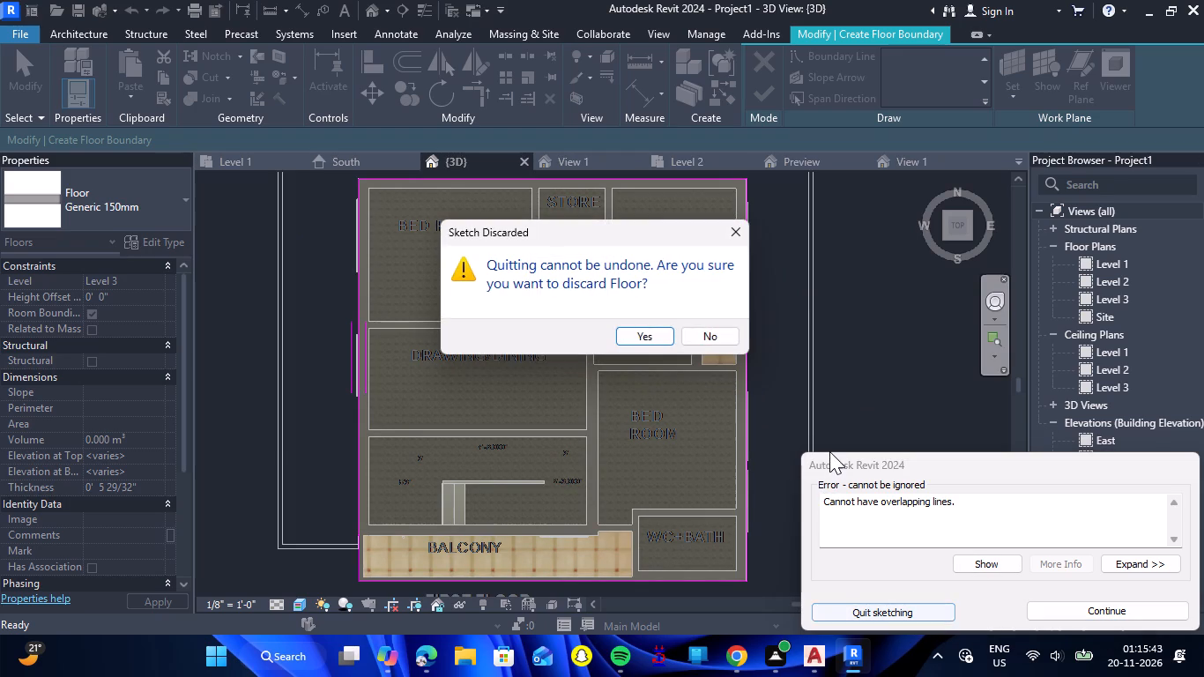
pyautogui.click(641, 338)
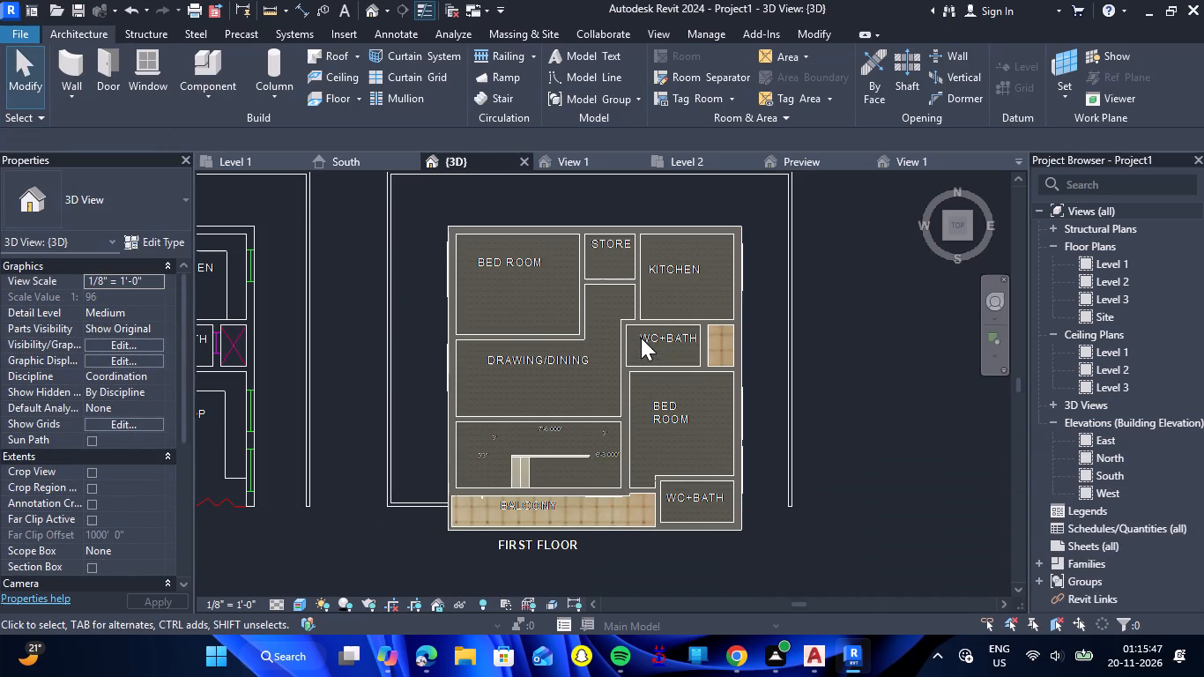
# Create a Generic 150mm floor with a rectangular boundary about 28'-2" by 29'-3" around the First Floor's outer walls.
pyautogui.click(331, 91)
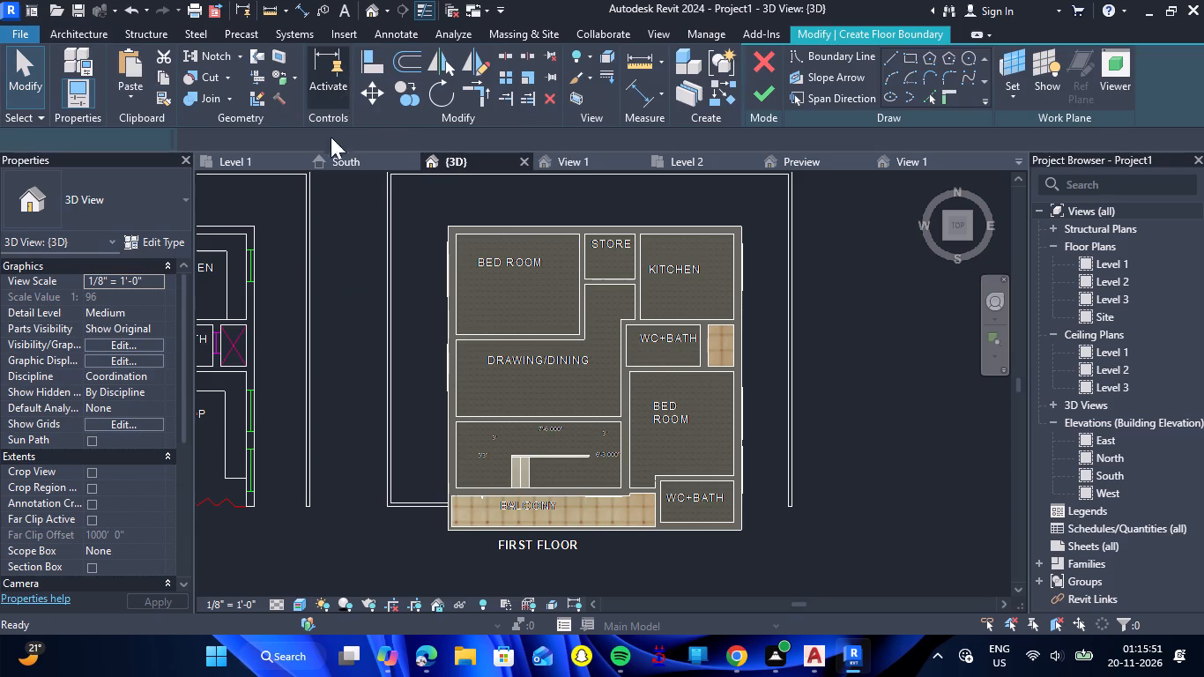
pyautogui.click(903, 60)
pyautogui.click(450, 224)
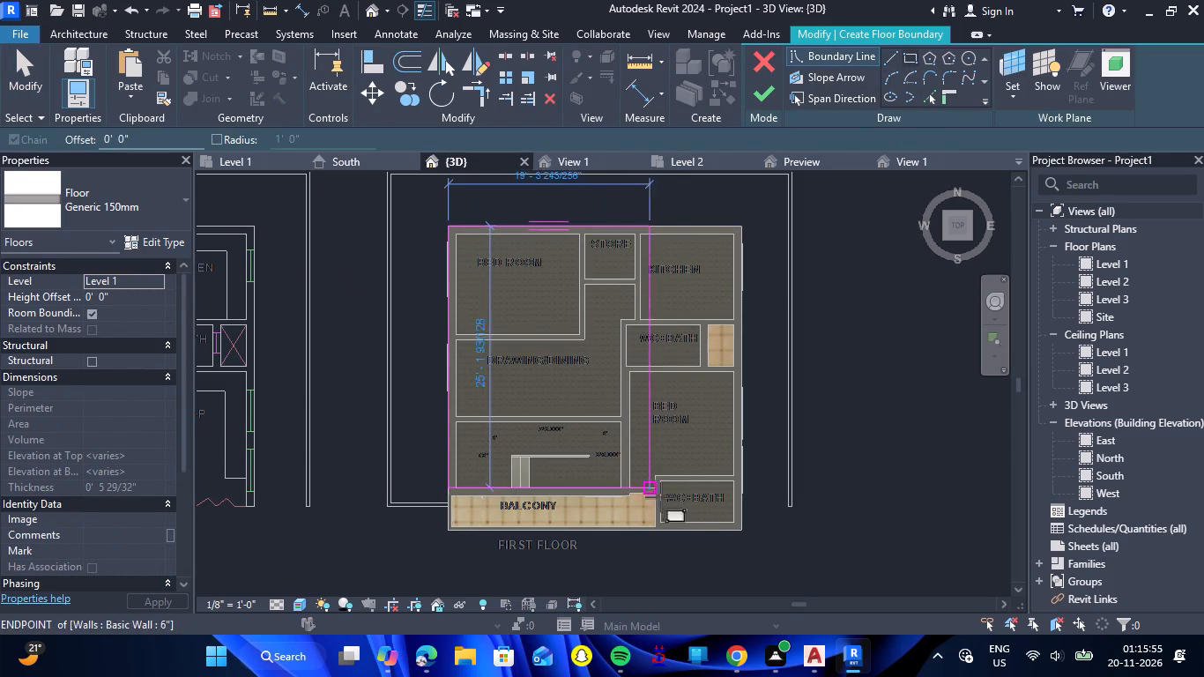
pyautogui.click(747, 534)
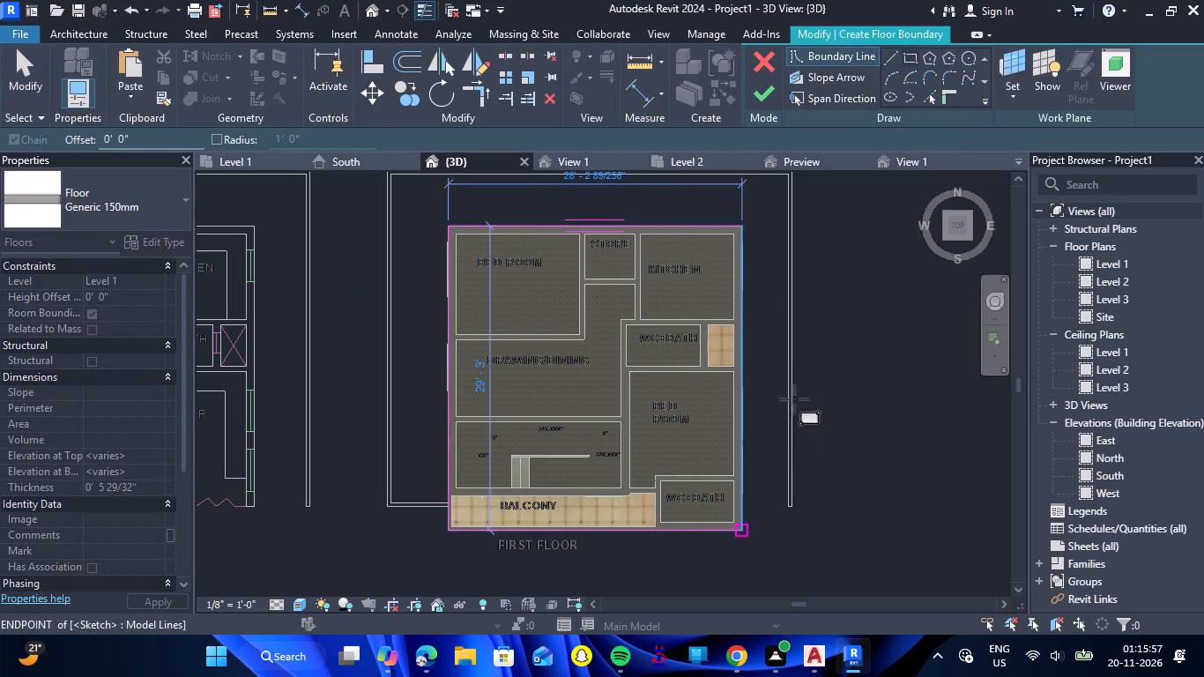
pyautogui.click(761, 92)
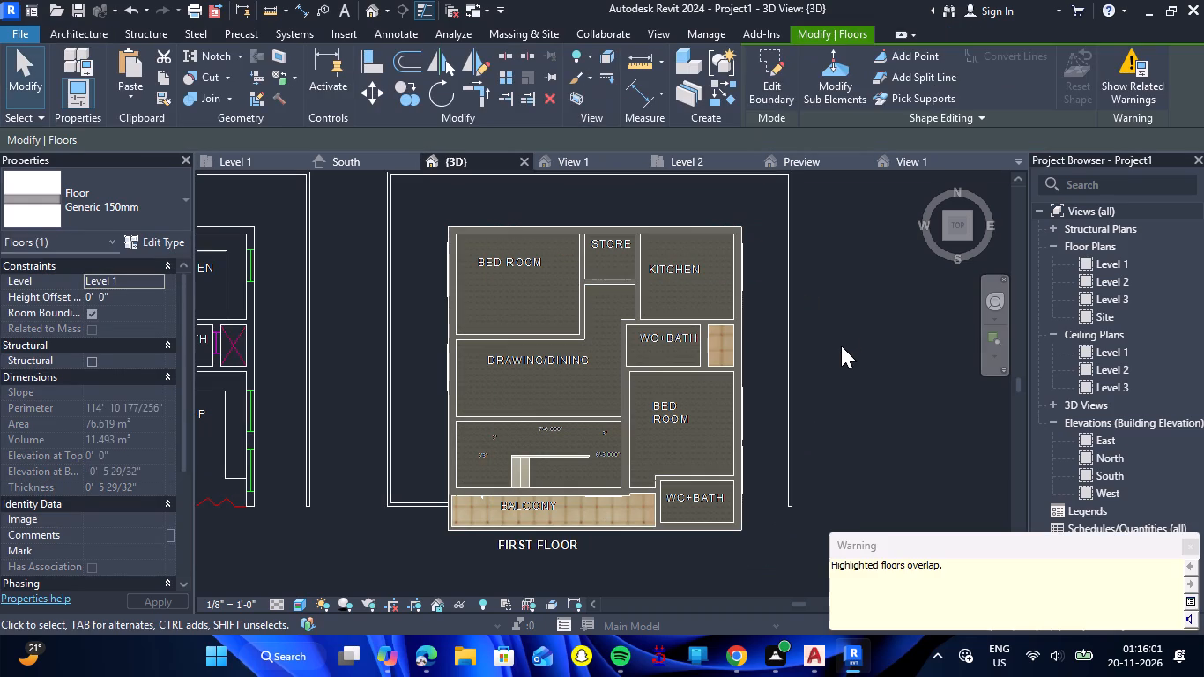
# Set the new floor's level to Level 3.
pyautogui.click(160, 279)
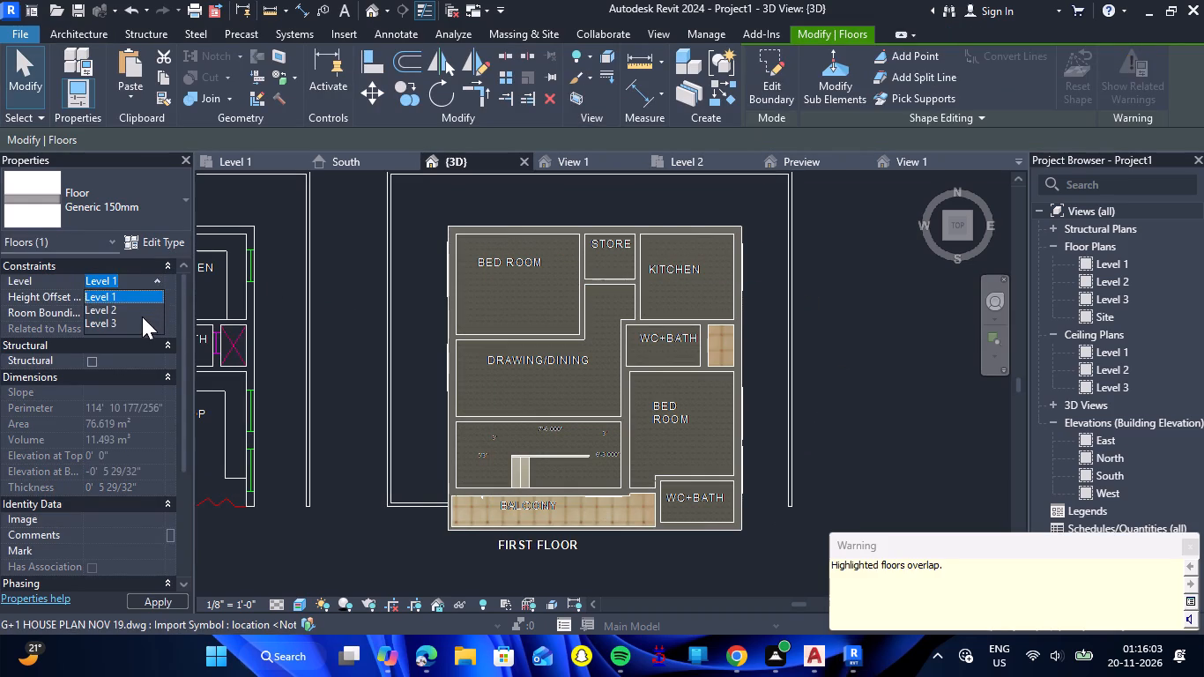
pyautogui.doubleClick(142, 316)
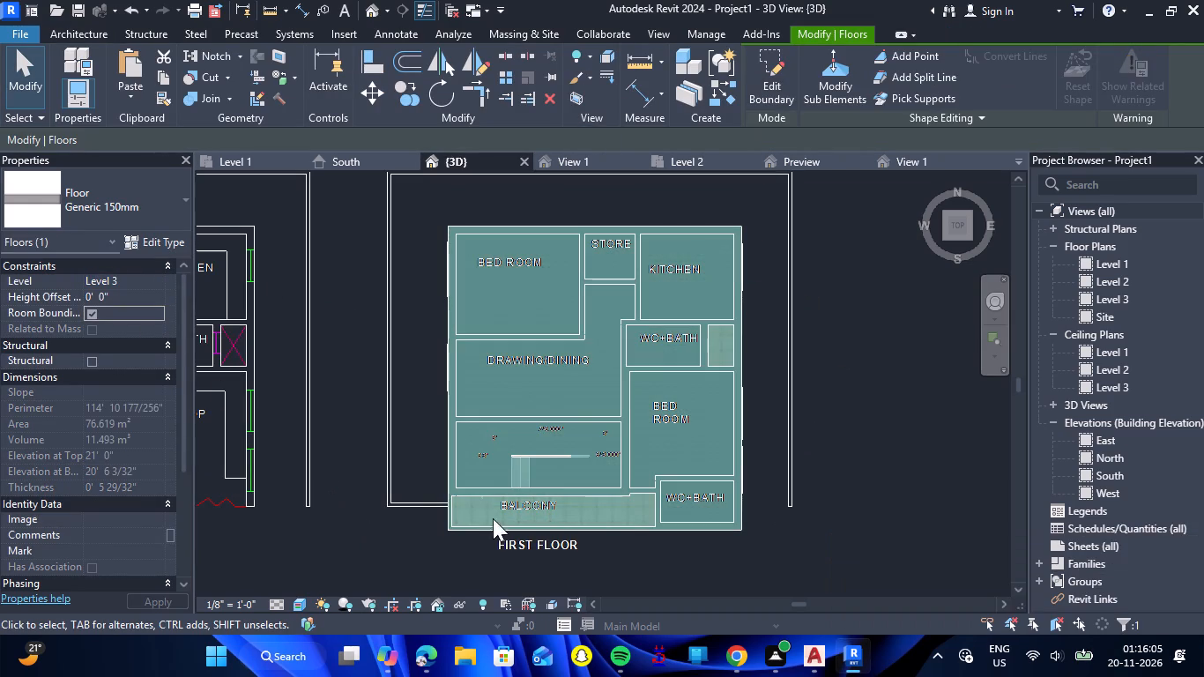
pyautogui.doubleClick(836, 517)
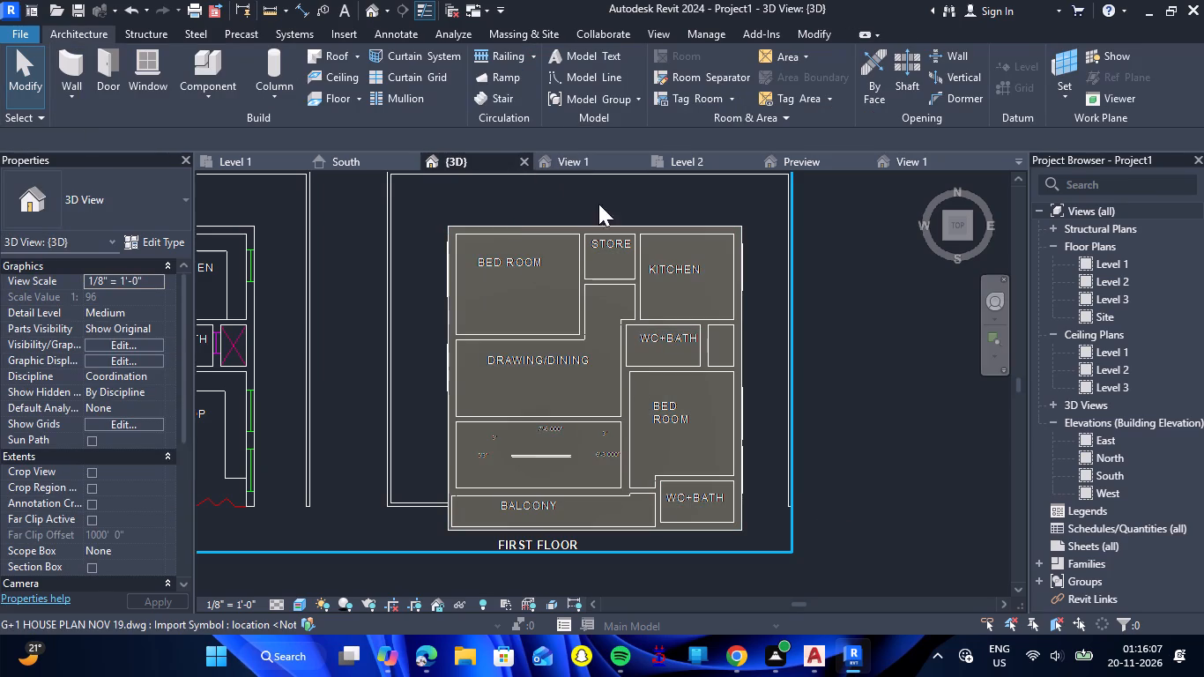
# Examine how the Level 3 slab sits on the house, viewed obliquely from above and close up at the balcony corner.
pyautogui.scroll(-2, 820, 289)
pyautogui.moveTo(650, 512); pyautogui.dragTo(654, 493)
pyautogui.keyDown('shift'); pyautogui.moveTo(649, 512); pyautogui.dragTo(654, 493, button='right'); pyautogui.keyUp('shift')
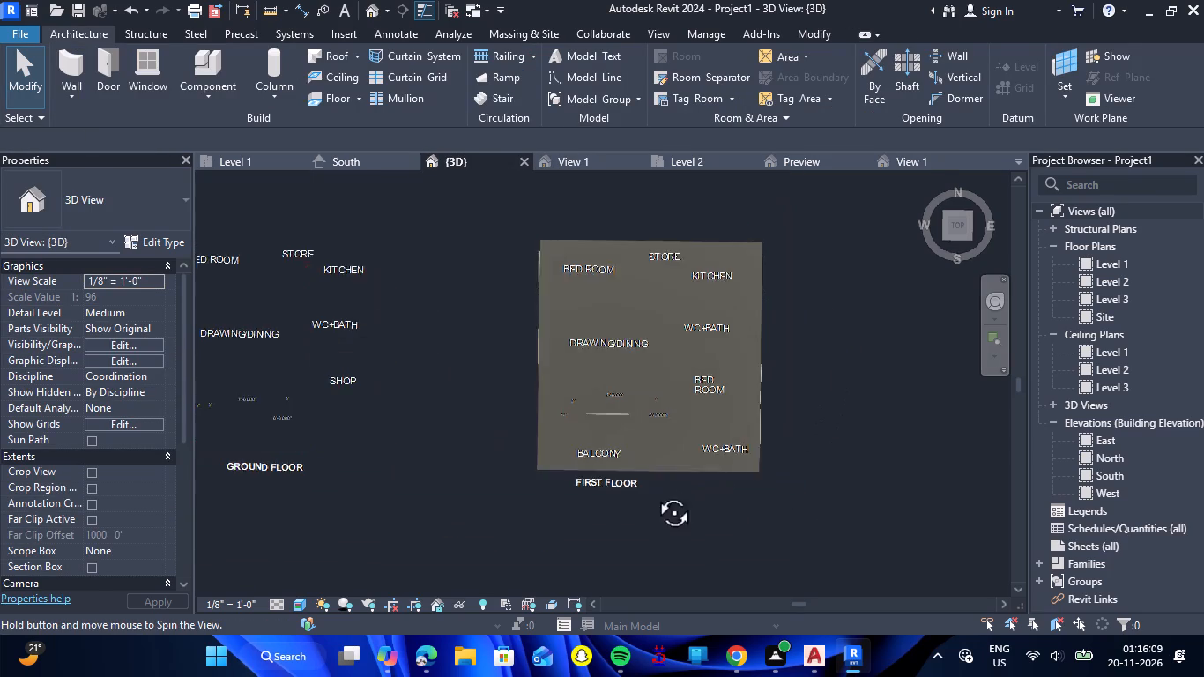
pyautogui.moveTo(654, 493); pyautogui.dragTo(725, 150)
pyautogui.keyDown('shift'); pyautogui.moveTo(654, 493); pyautogui.dragTo(725, 150, button='right'); pyautogui.keyUp('shift')
pyautogui.scroll(5, 640, 242)
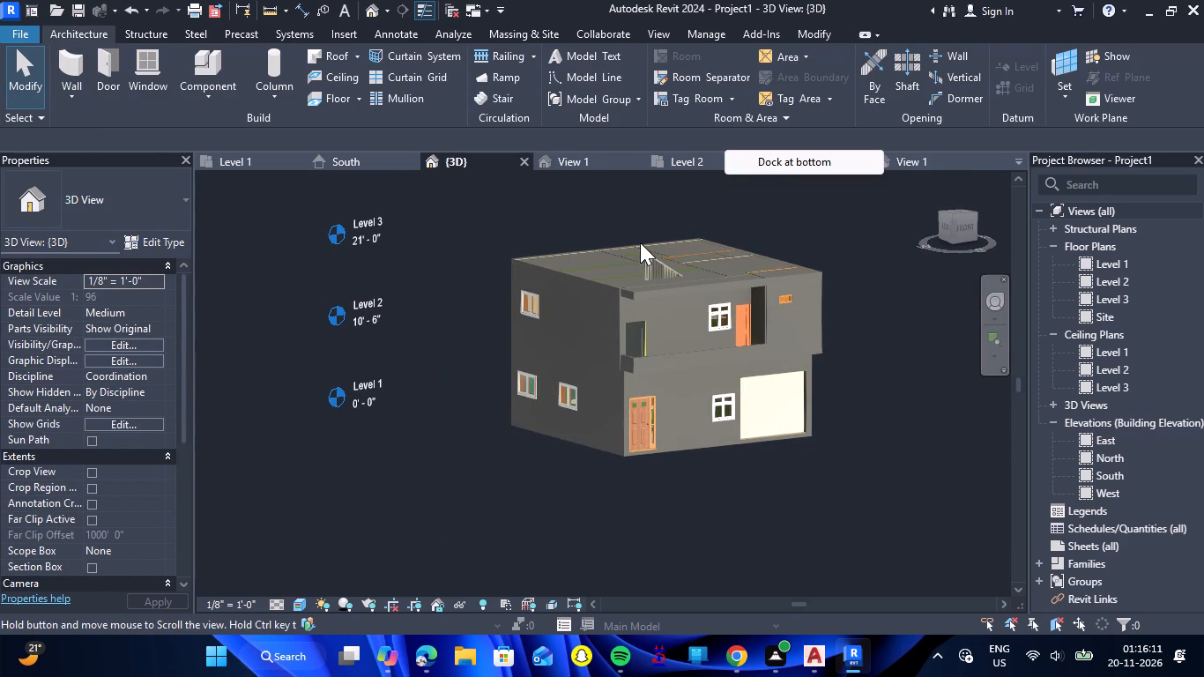
pyautogui.scroll(2, 640, 242)
pyautogui.click(805, 219)
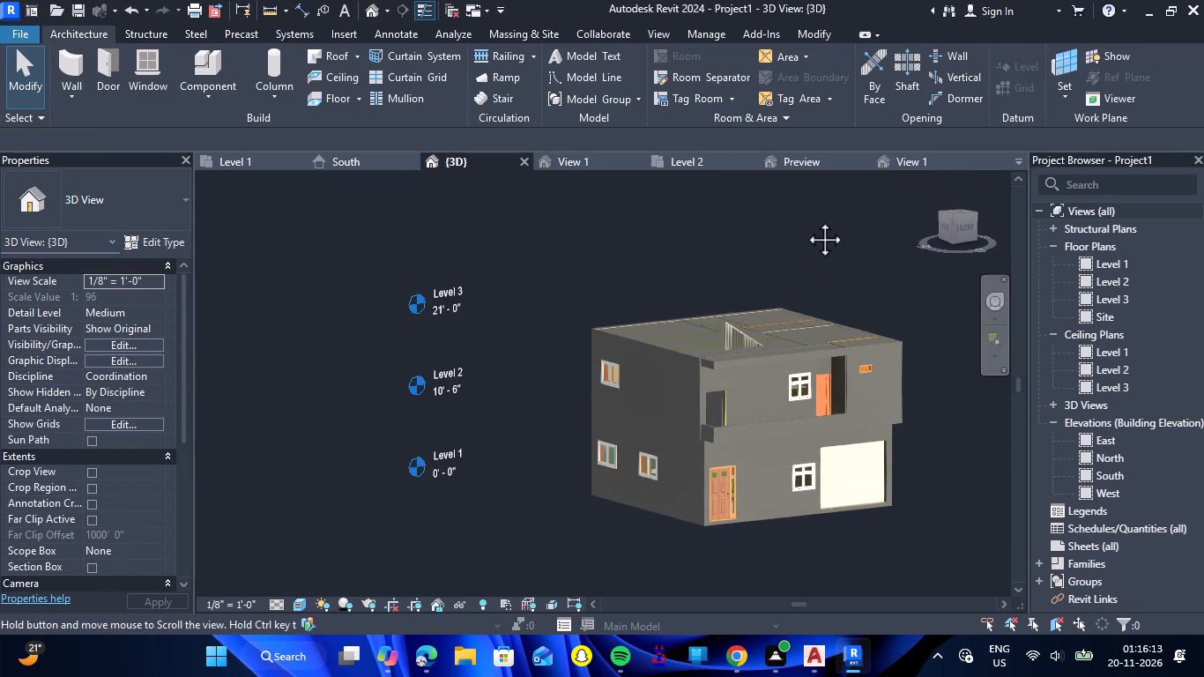
pyautogui.press('Escape')
pyautogui.scroll(3, 511, 376)
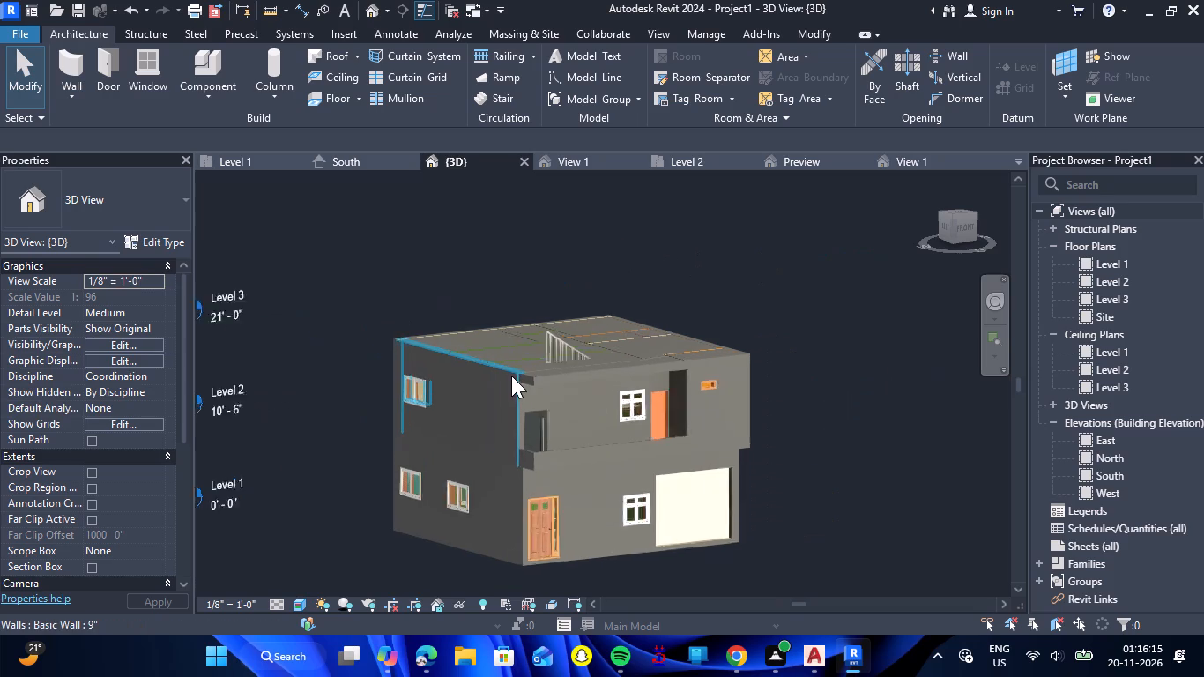
pyautogui.scroll(6, 511, 376)
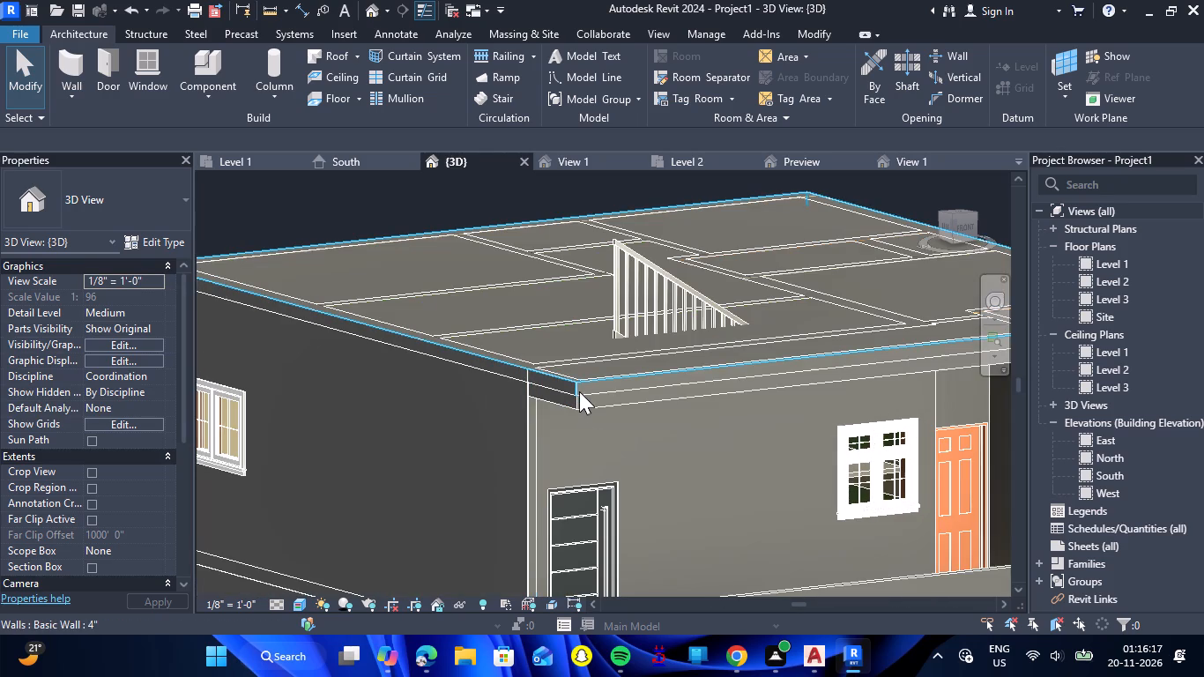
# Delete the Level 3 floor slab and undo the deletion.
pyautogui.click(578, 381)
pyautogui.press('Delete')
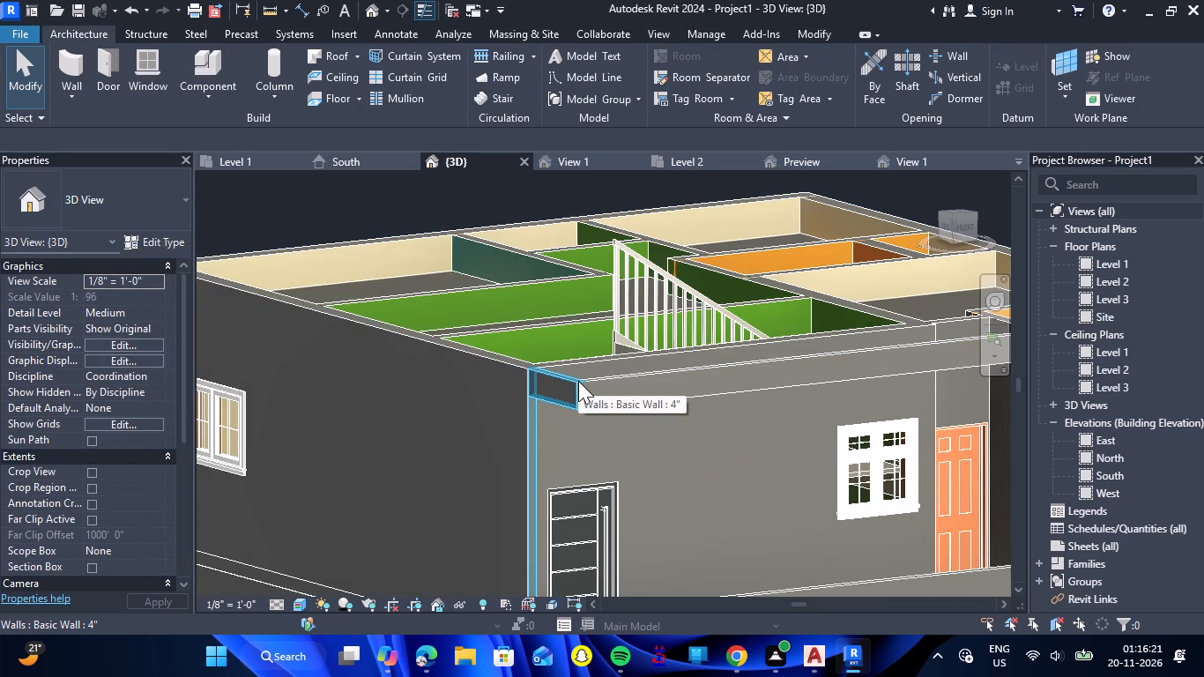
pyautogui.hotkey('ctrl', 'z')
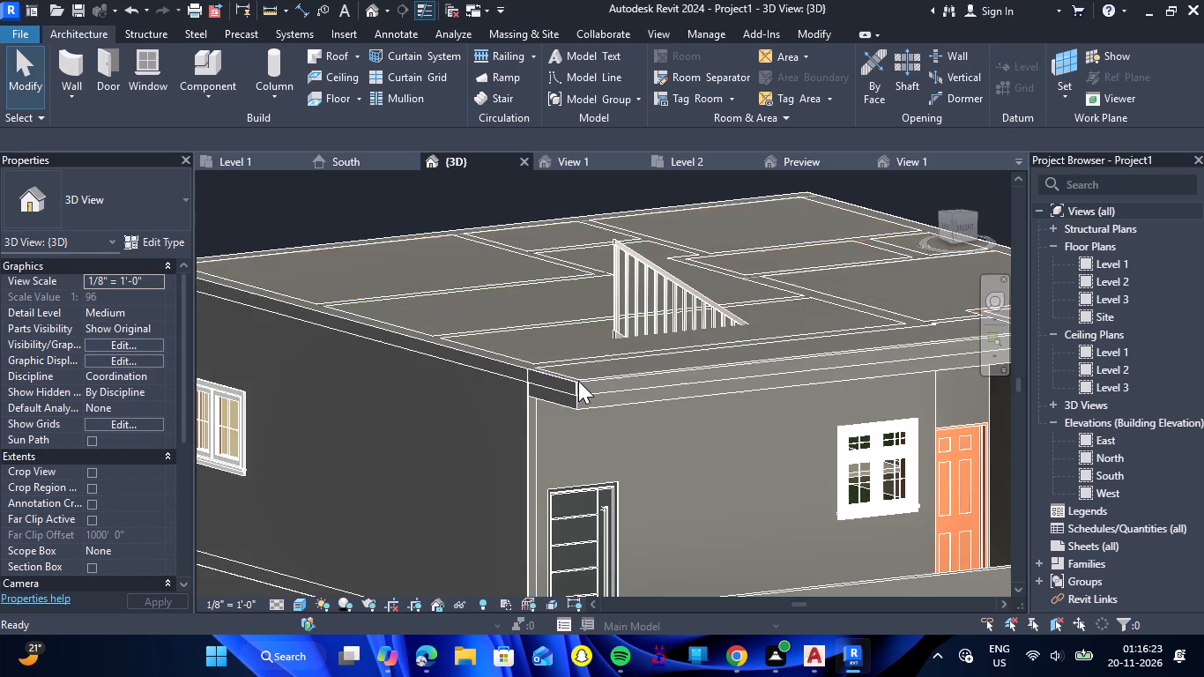
# Set the Level 3 floor slab's height offset from level to 6" and check the raised slab on the house.
pyautogui.click(572, 390)
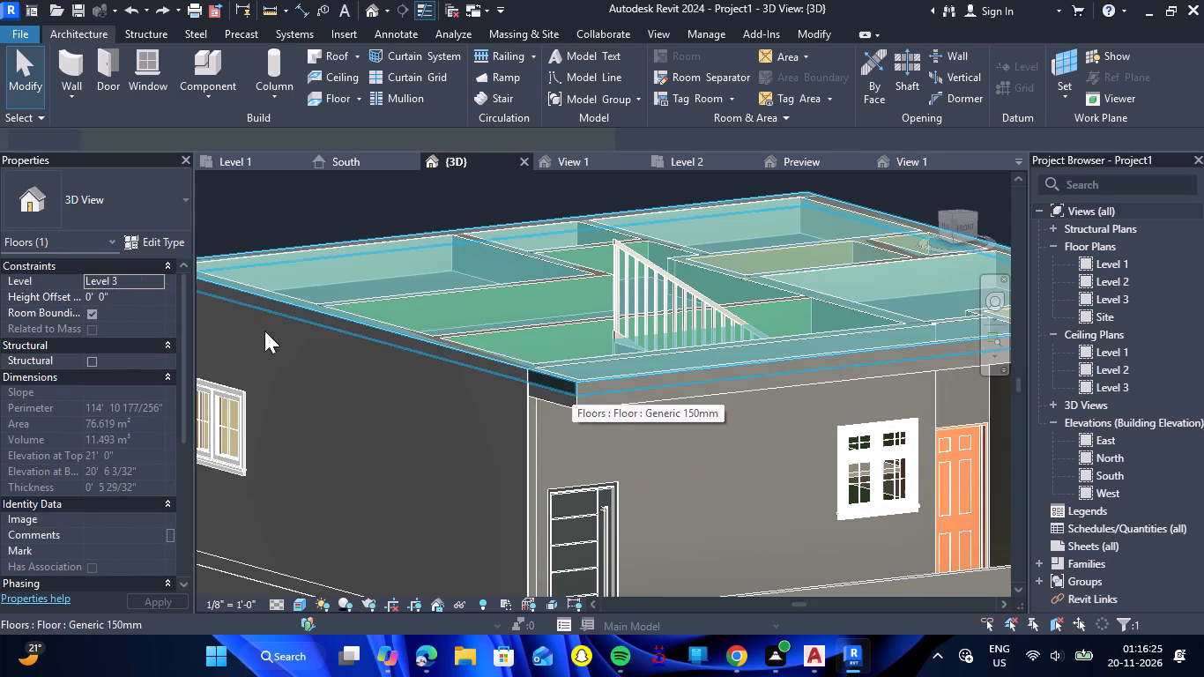
pyautogui.click(137, 297)
pyautogui.press('6')
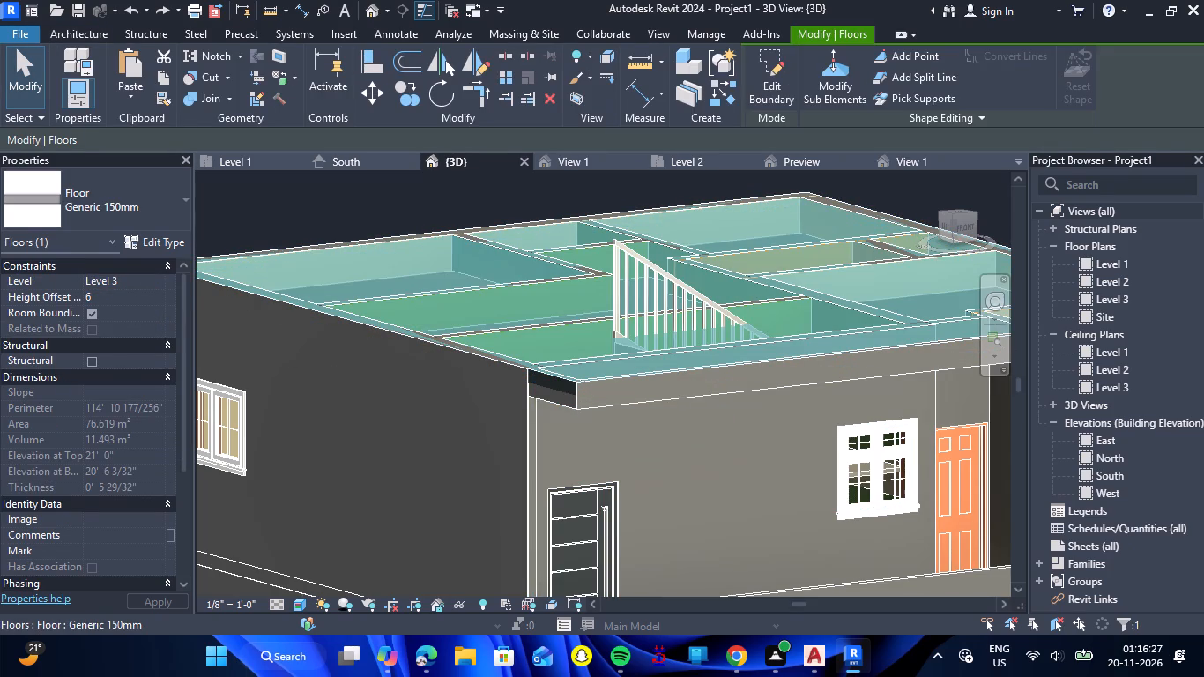
pyautogui.hotkey('shift', '"')
pyautogui.press('Return')
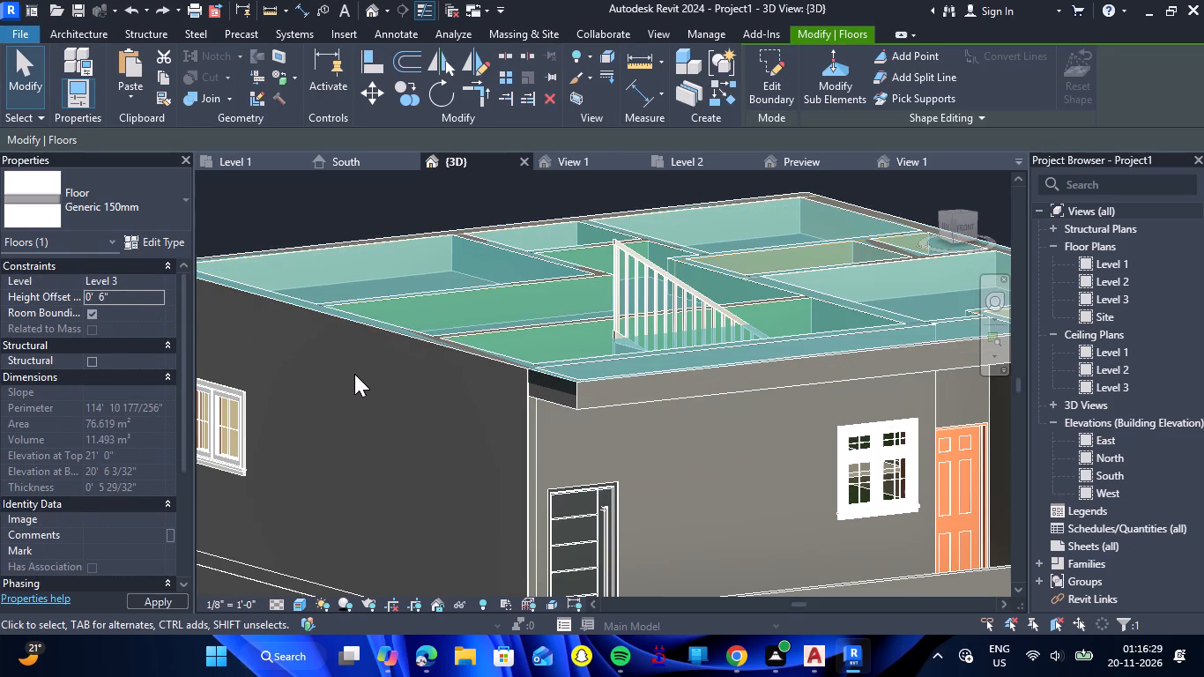
pyautogui.scroll(-6, 354, 374)
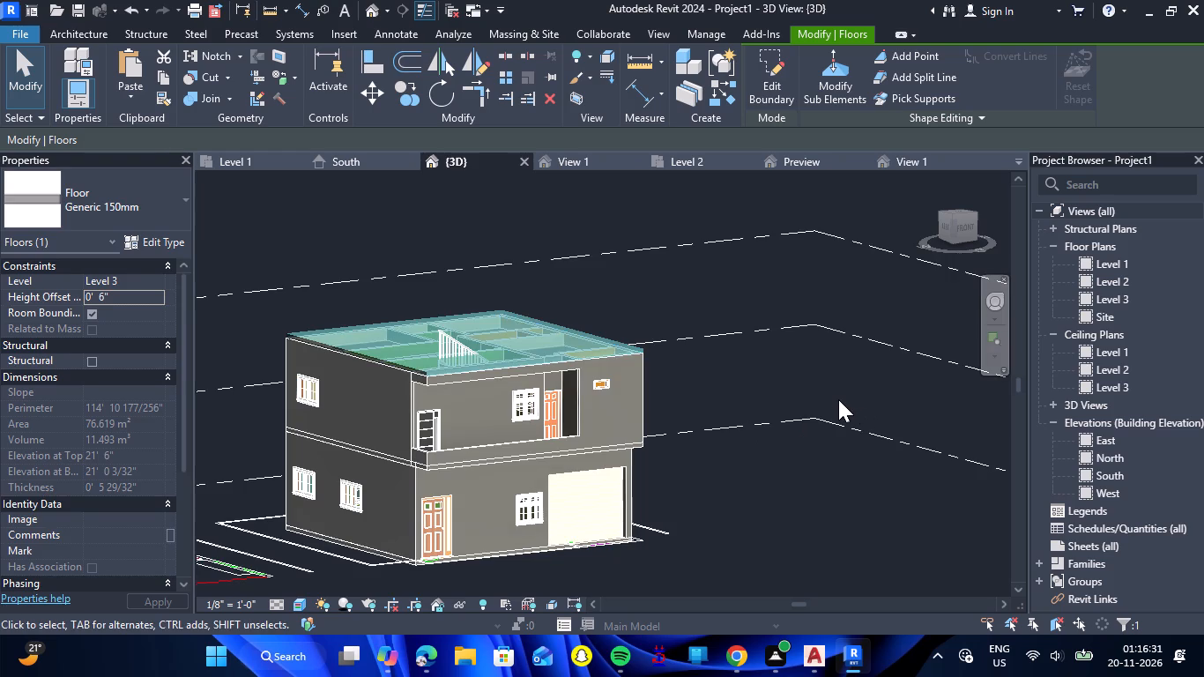
pyautogui.click(838, 399)
pyautogui.scroll(-1, 748, 415)
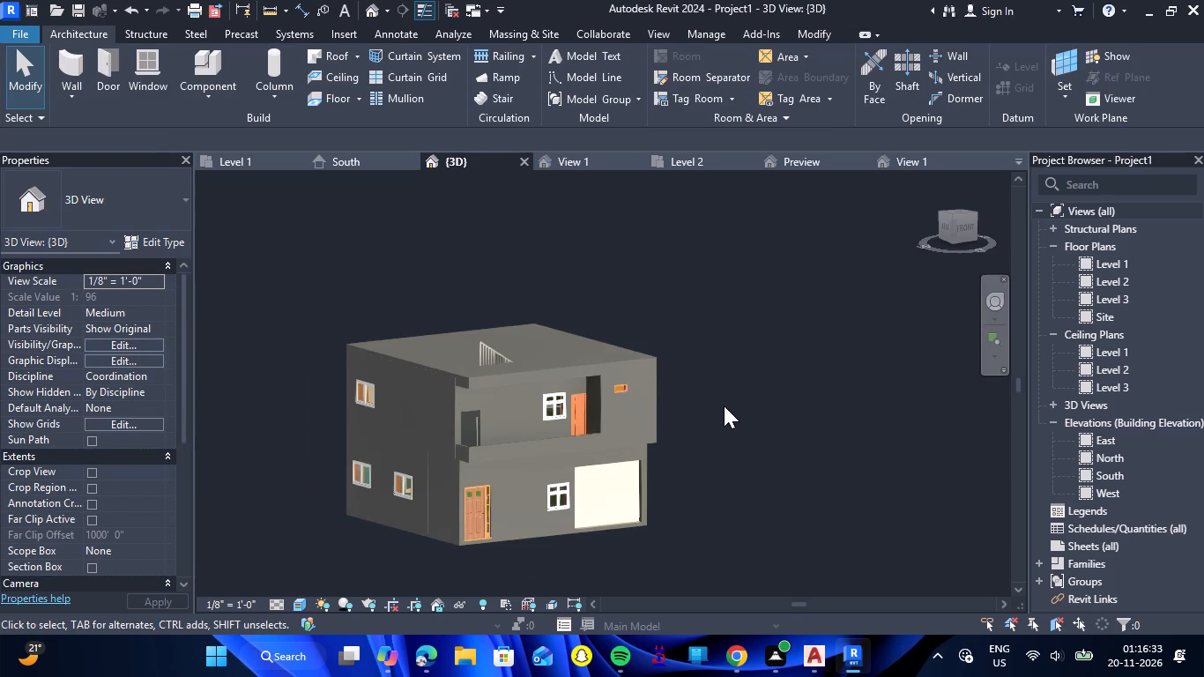
pyautogui.scroll(4, 525, 439)
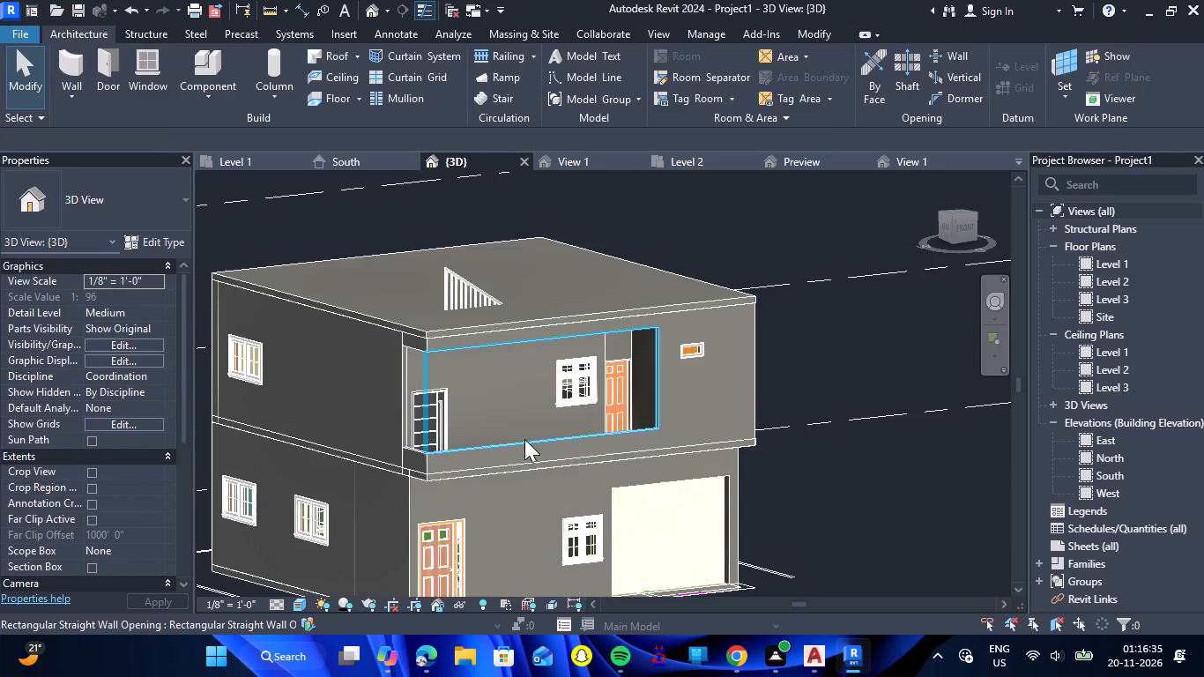
pyautogui.scroll(-2, 524, 439)
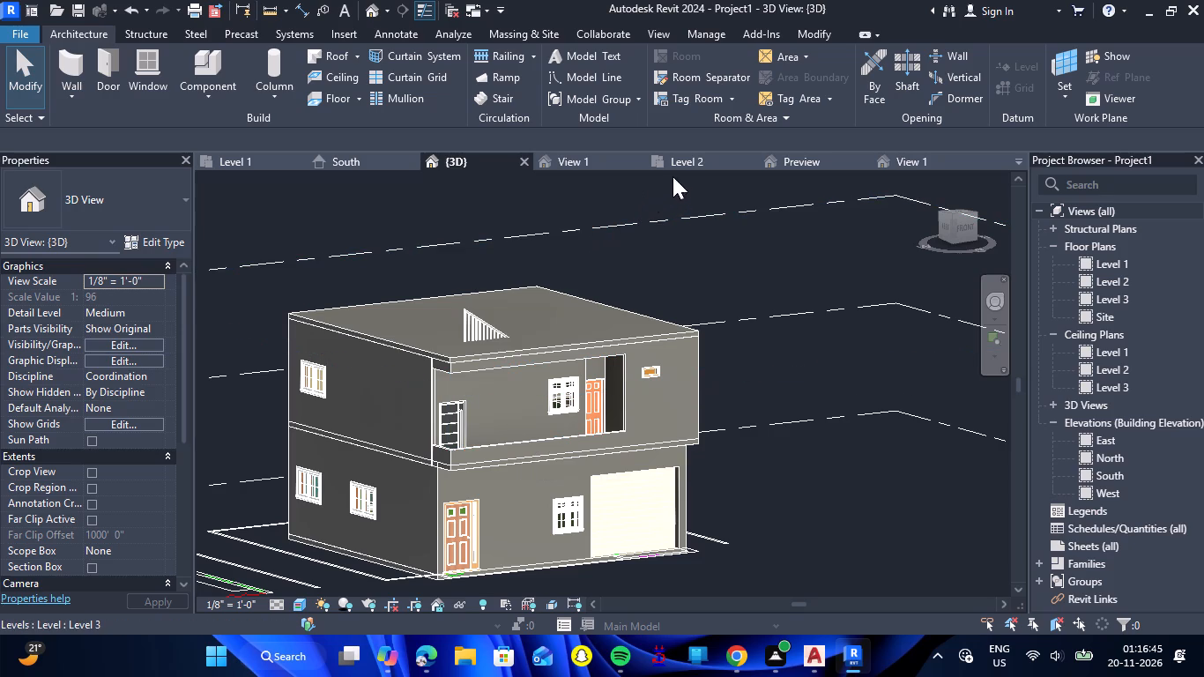
# In the Level 2 floor plan at the balcony's southwest corner, start an in-place component of category Generic Models, keeping the default name.
pyautogui.click(688, 155)
pyautogui.scroll(5, 514, 522)
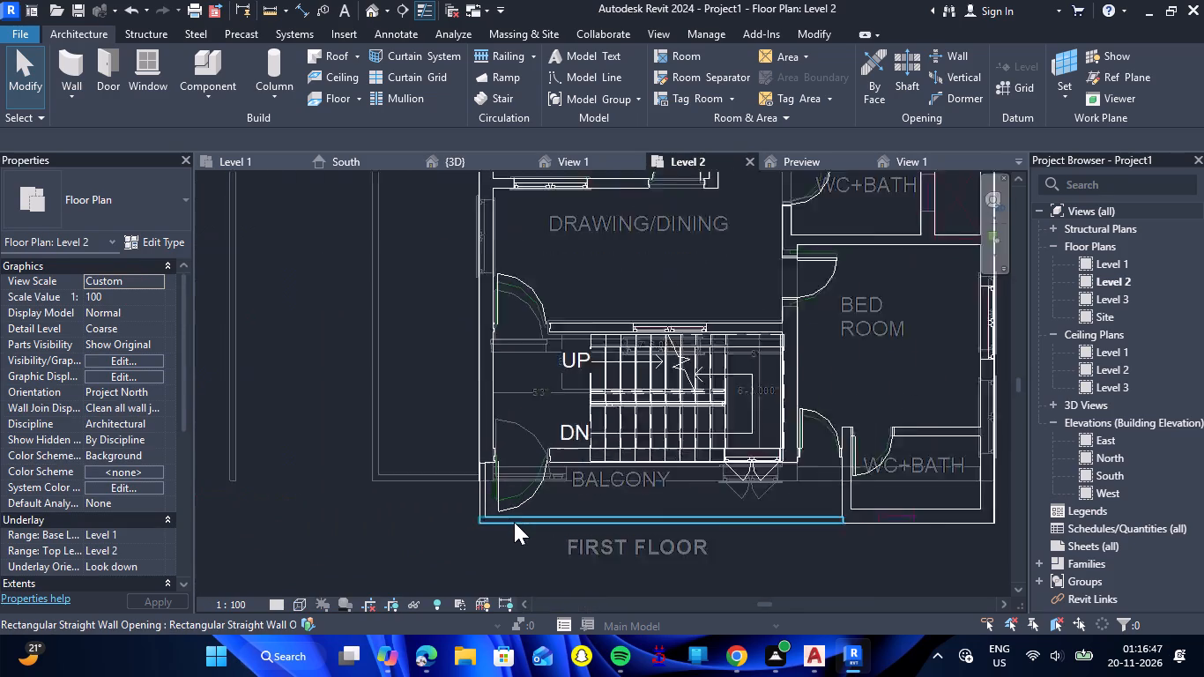
pyautogui.scroll(9, 514, 522)
pyautogui.scroll(-3, 494, 499)
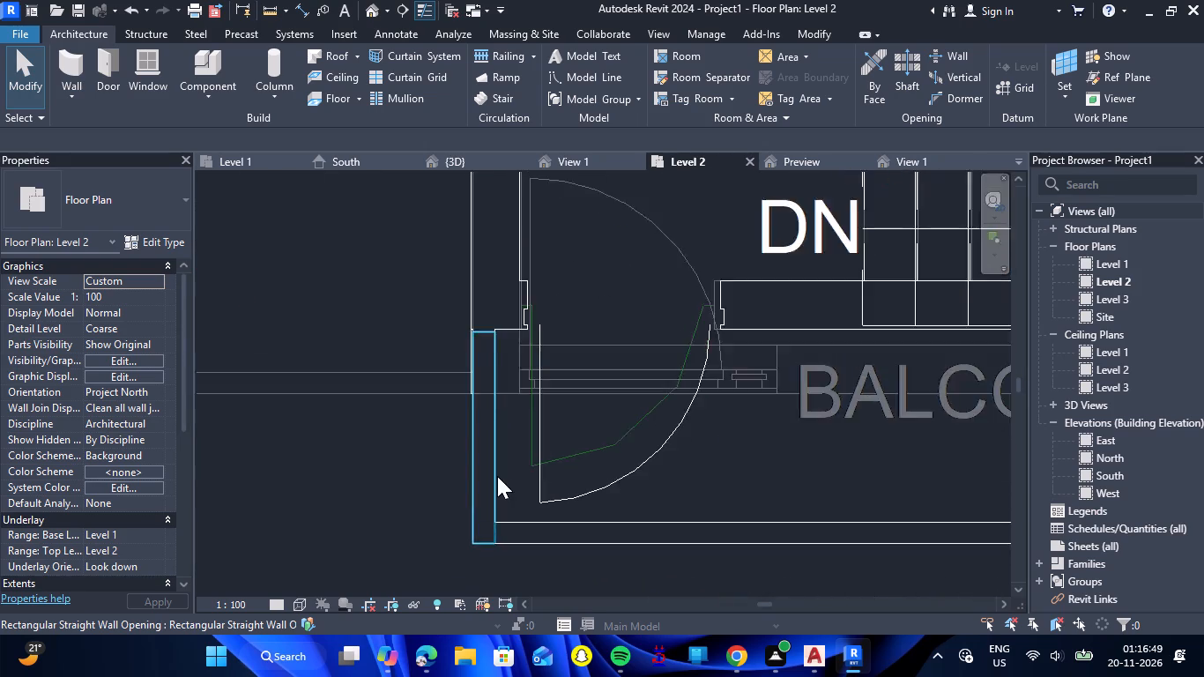
pyautogui.scroll(-3, 497, 476)
pyautogui.scroll(5, 495, 524)
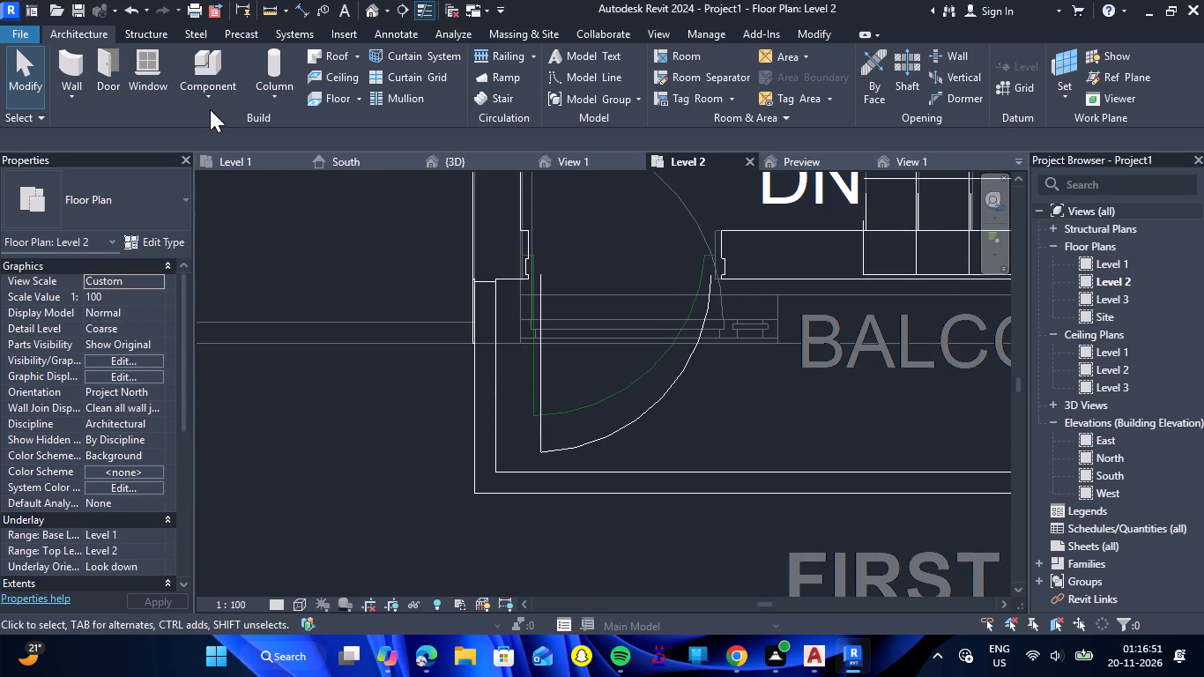
pyautogui.click(214, 97)
pyautogui.doubleClick(247, 171)
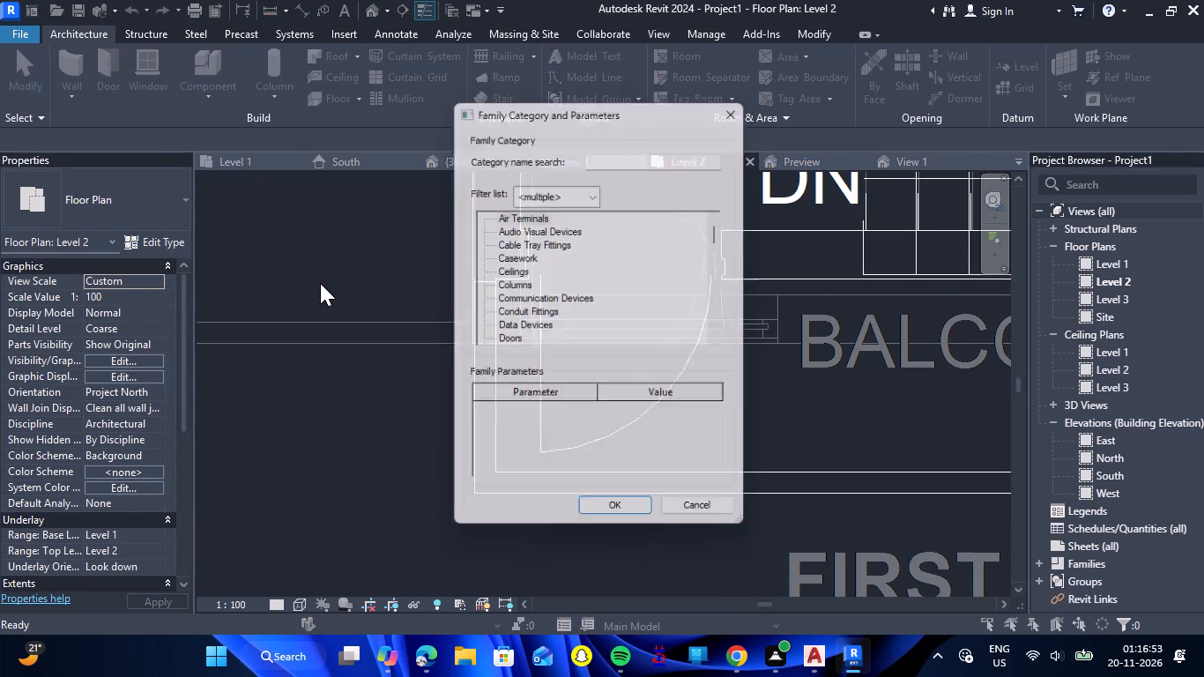
pyautogui.scroll(-9, 585, 316)
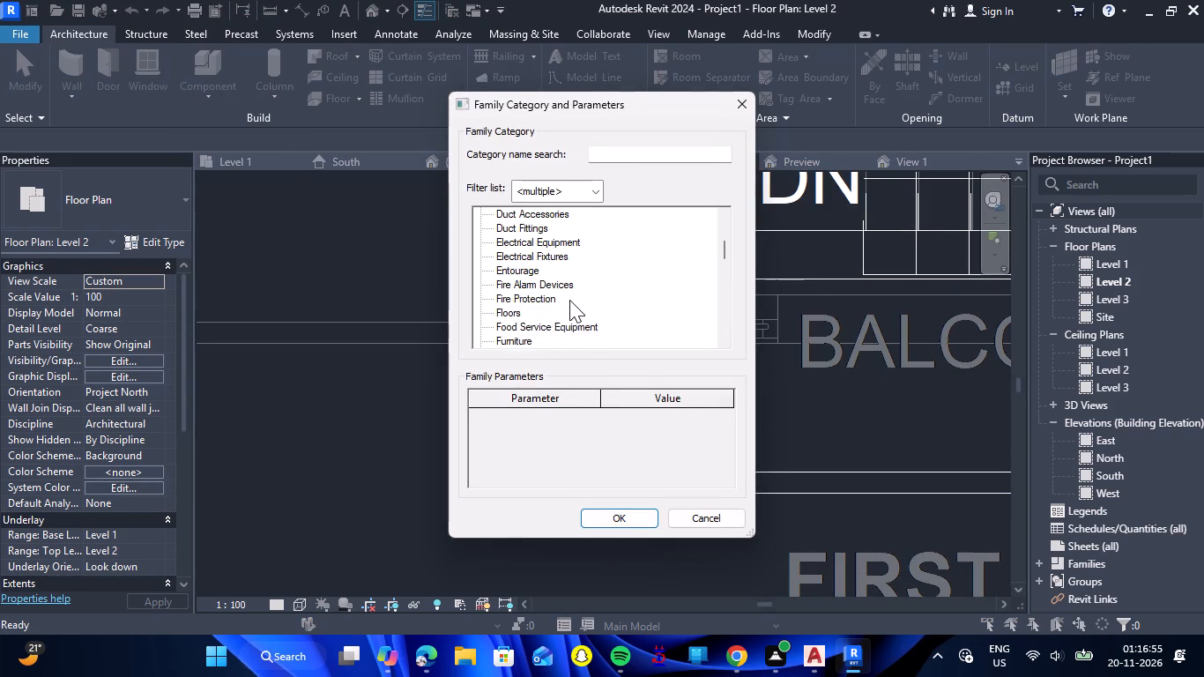
pyautogui.scroll(-5, 569, 300)
pyautogui.click(545, 308)
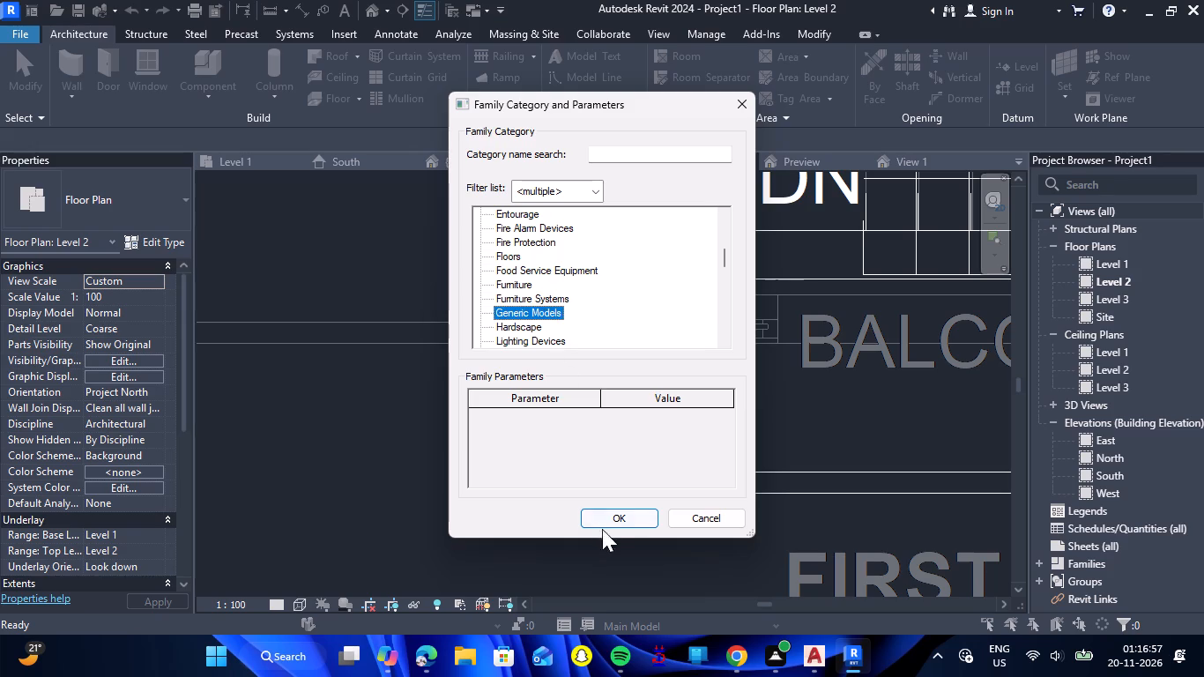
pyautogui.click(608, 515)
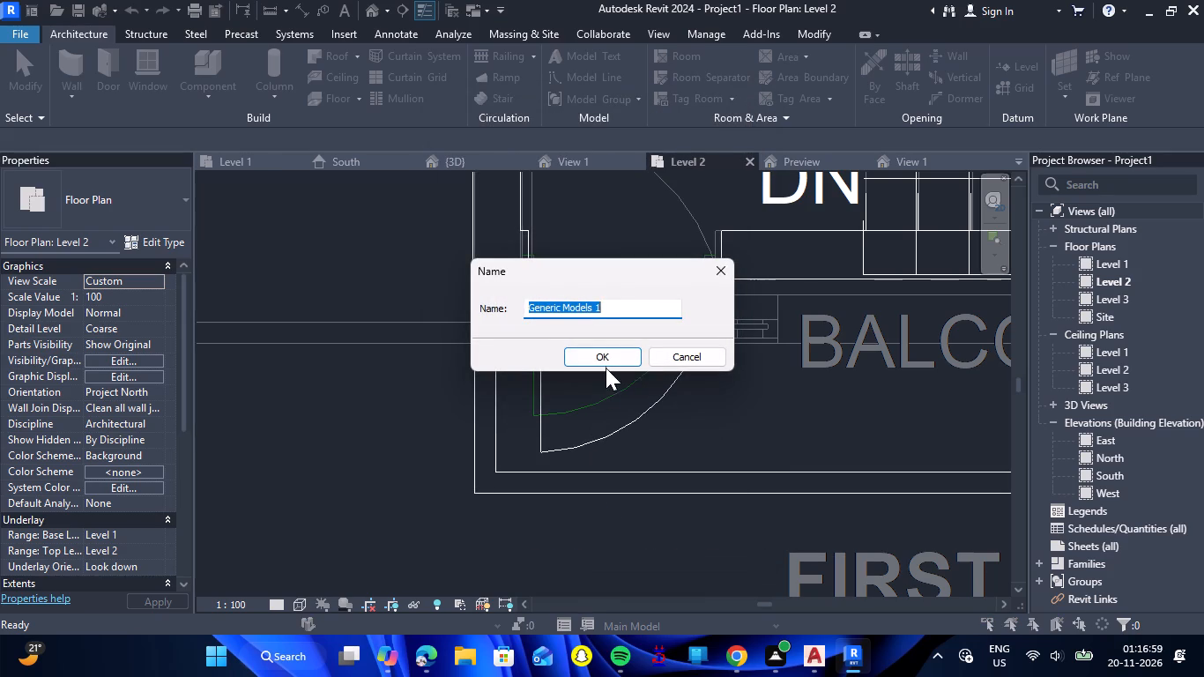
pyautogui.click(603, 354)
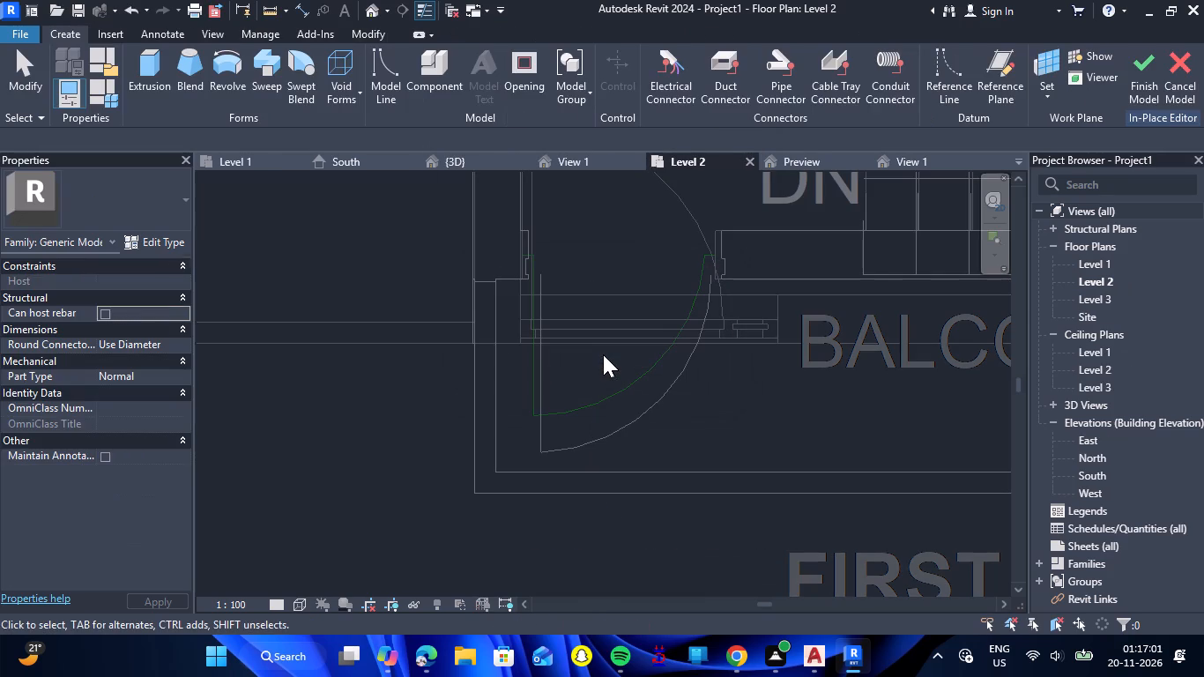
# Create a 1' extrusion from a roughly 8" square profile at the balcony's southwest corner, using the rectangular wall opening as work plane.
pyautogui.click(166, 72)
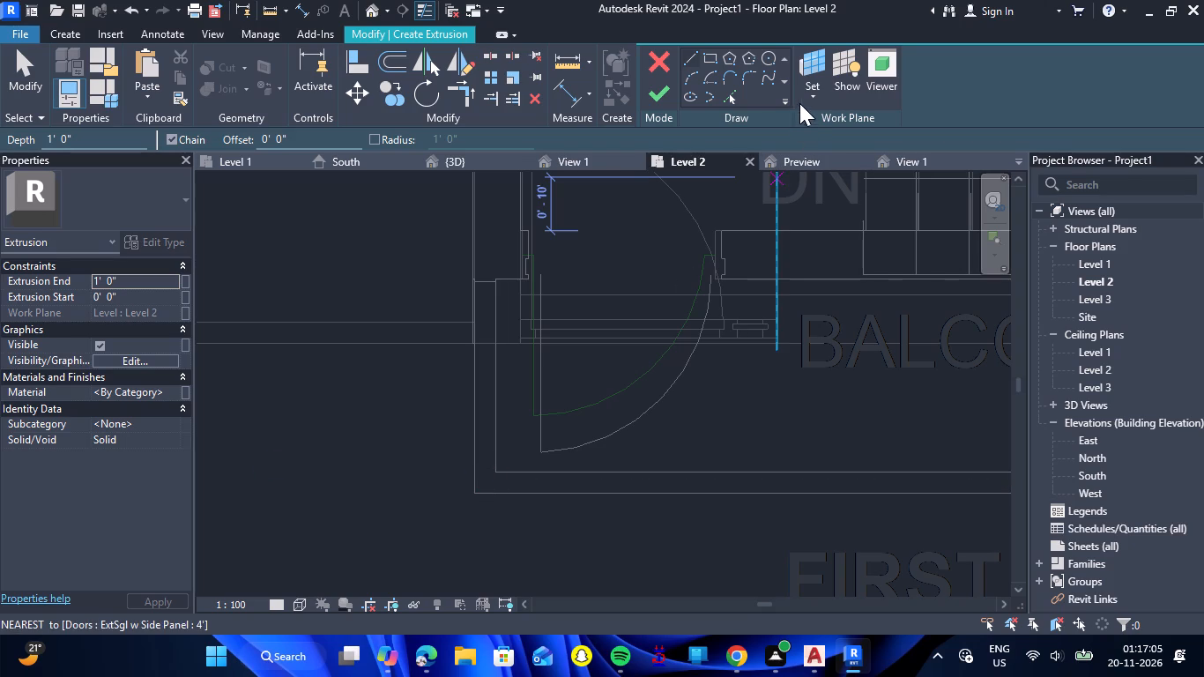
pyautogui.click(812, 97)
pyautogui.click(825, 176)
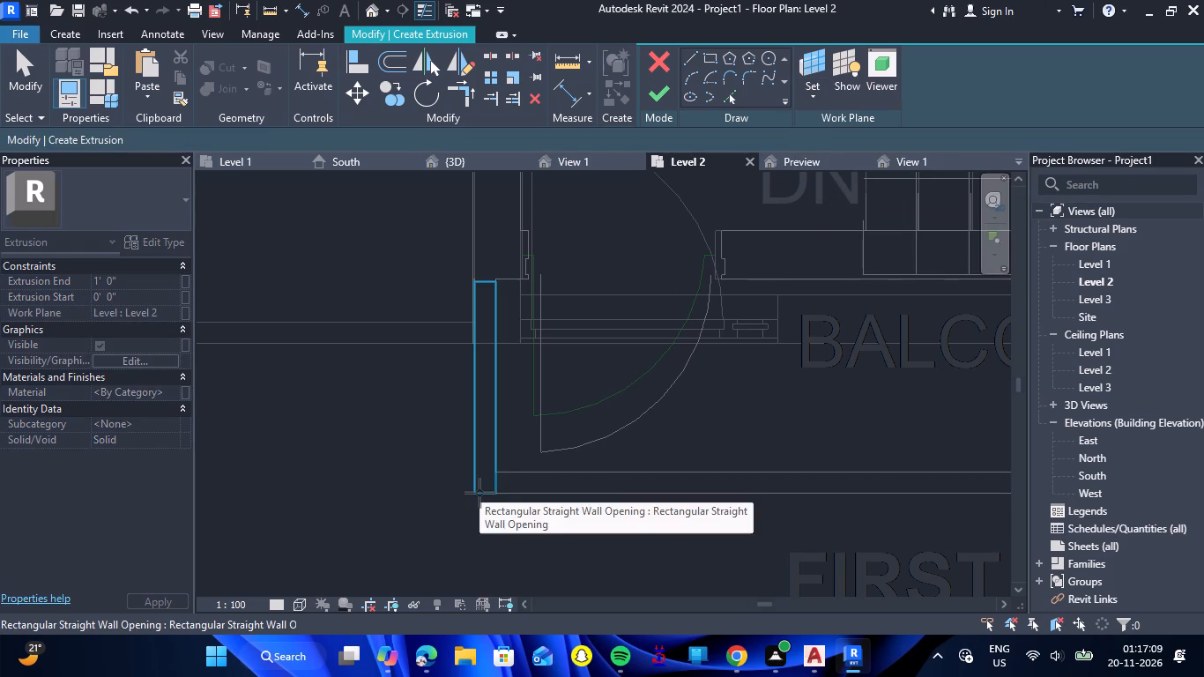
pyautogui.click(479, 493)
pyautogui.click(711, 56)
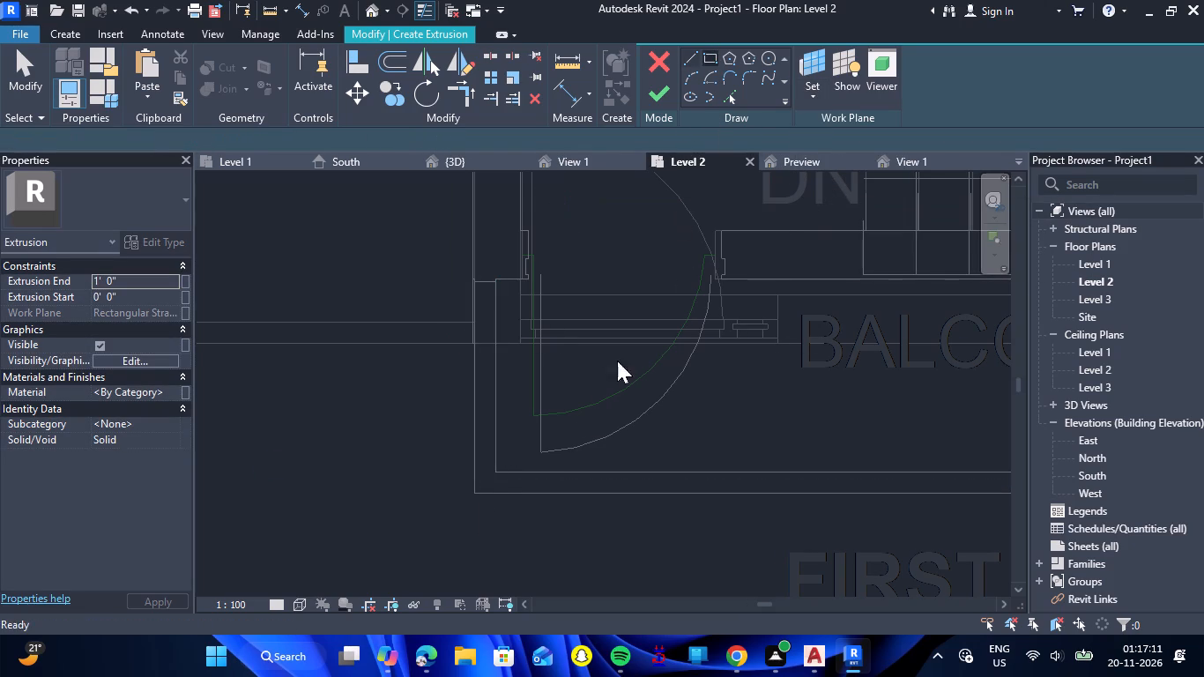
pyautogui.click(478, 494)
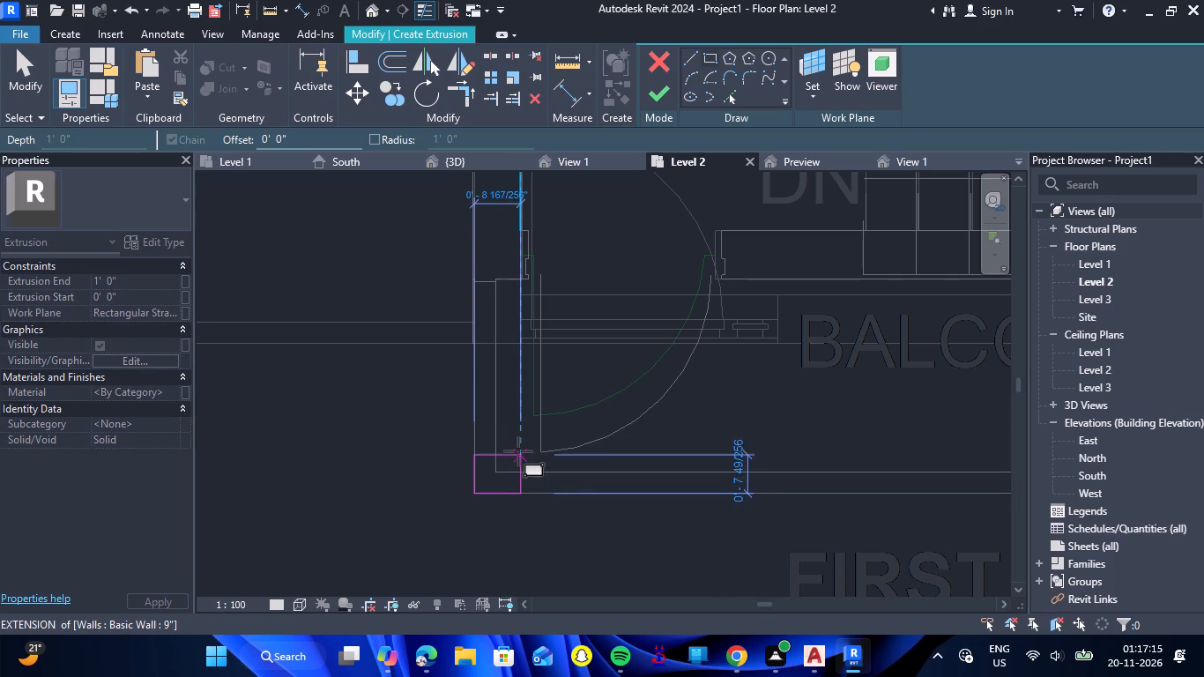
pyautogui.click(518, 451)
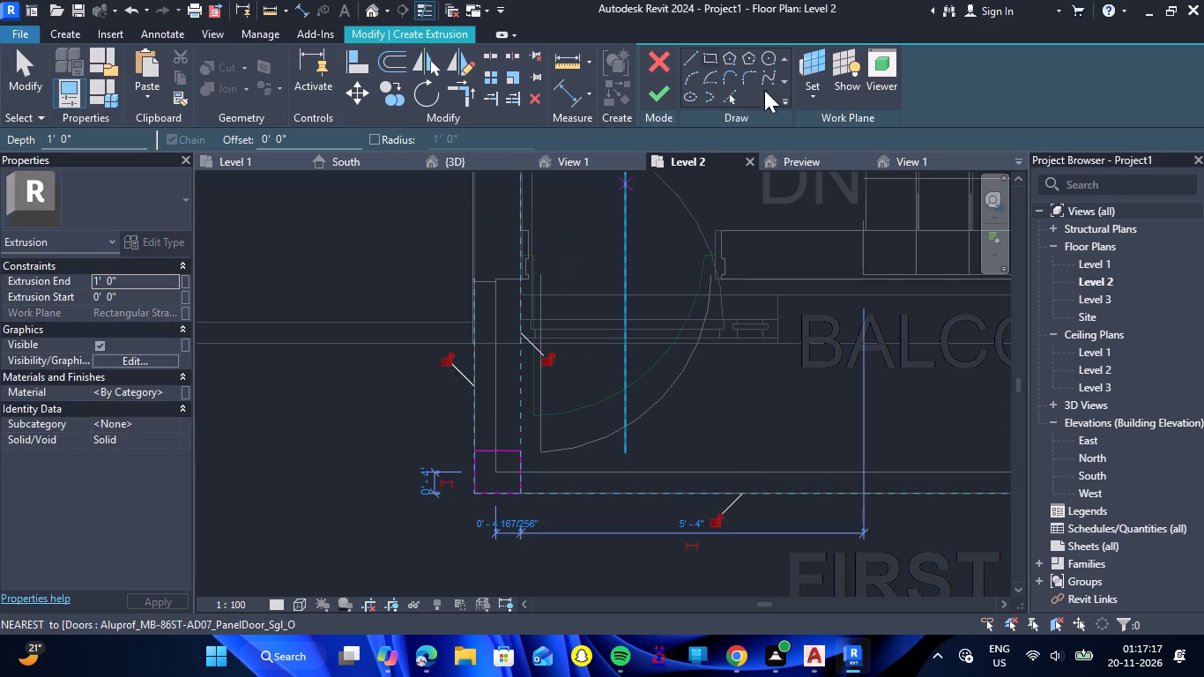
pyautogui.click(658, 101)
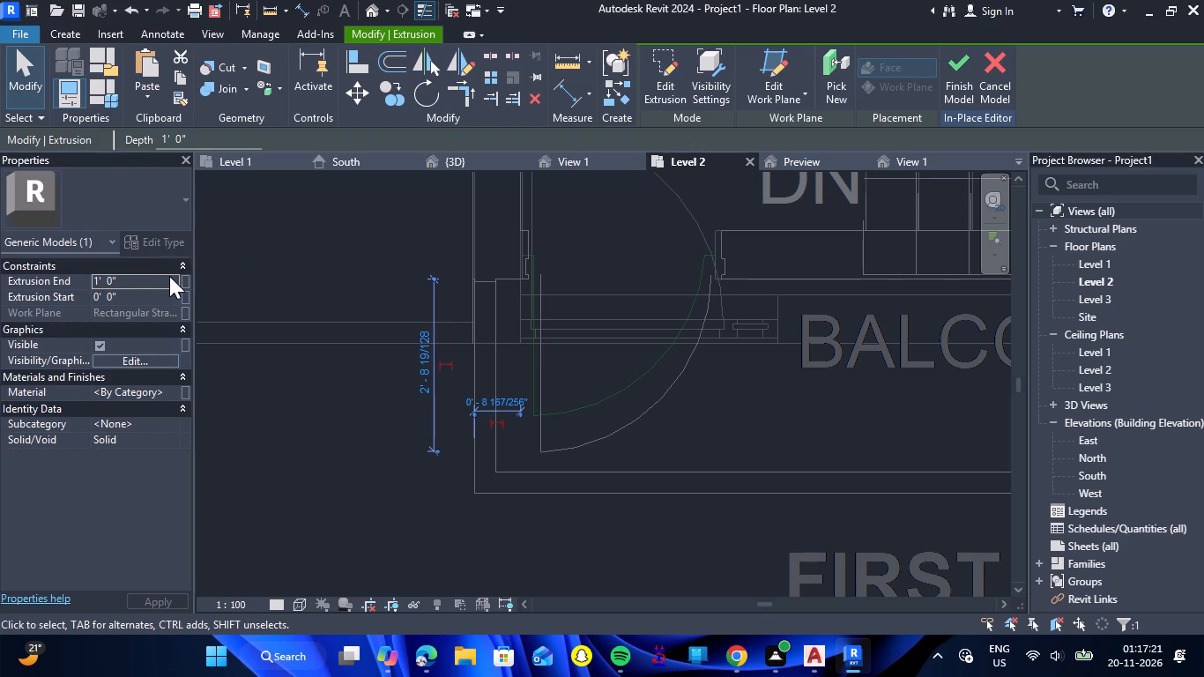
# In the 3D view, stretch the extrusion's bottom down to the balcony parapet, for an extrusion start of about -7' 4 1/2".
pyautogui.click(477, 161)
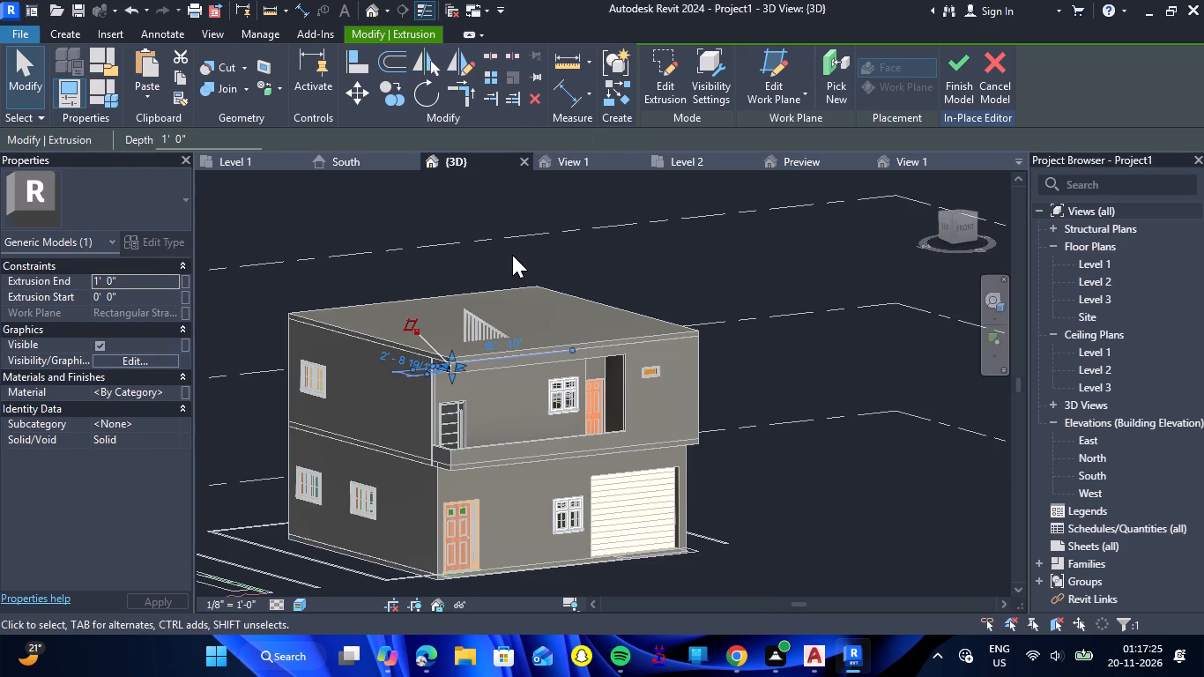
pyautogui.moveTo(453, 379); pyautogui.dragTo(451, 438)
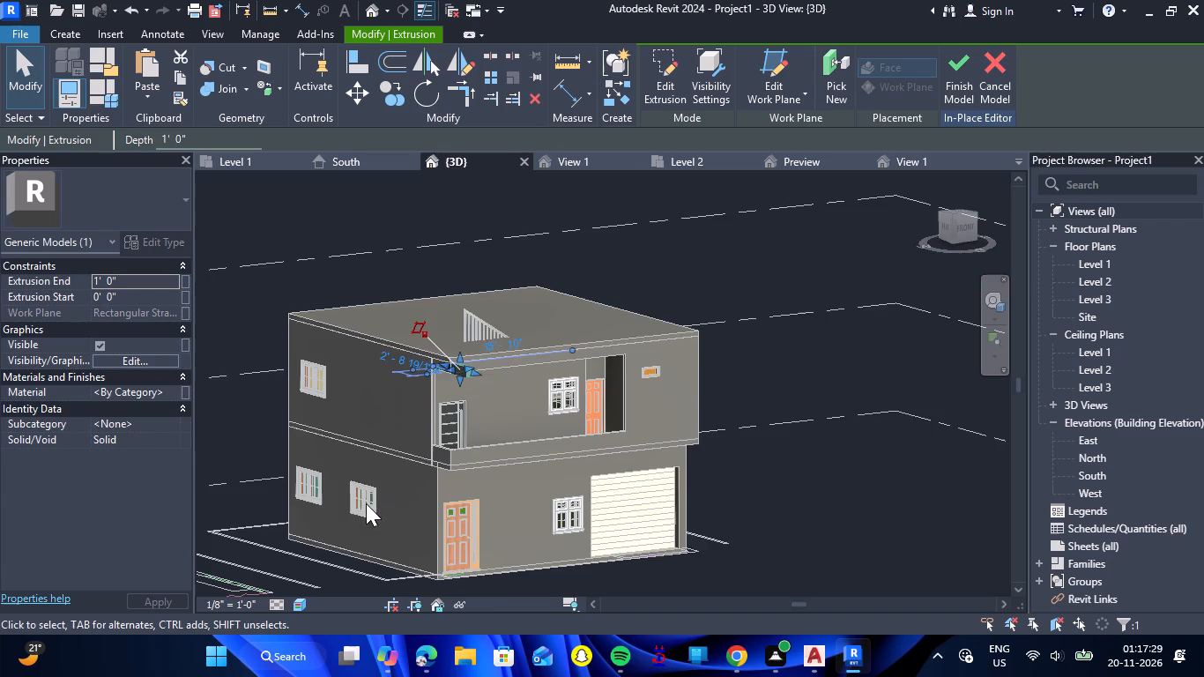
pyautogui.keyDown('shift'); pyautogui.moveTo(362, 498); pyautogui.dragTo(492, 471, button='right'); pyautogui.keyUp('shift')
pyautogui.keyDown('shift'); pyautogui.moveTo(361, 498); pyautogui.dragTo(489, 480); pyautogui.keyUp('shift')
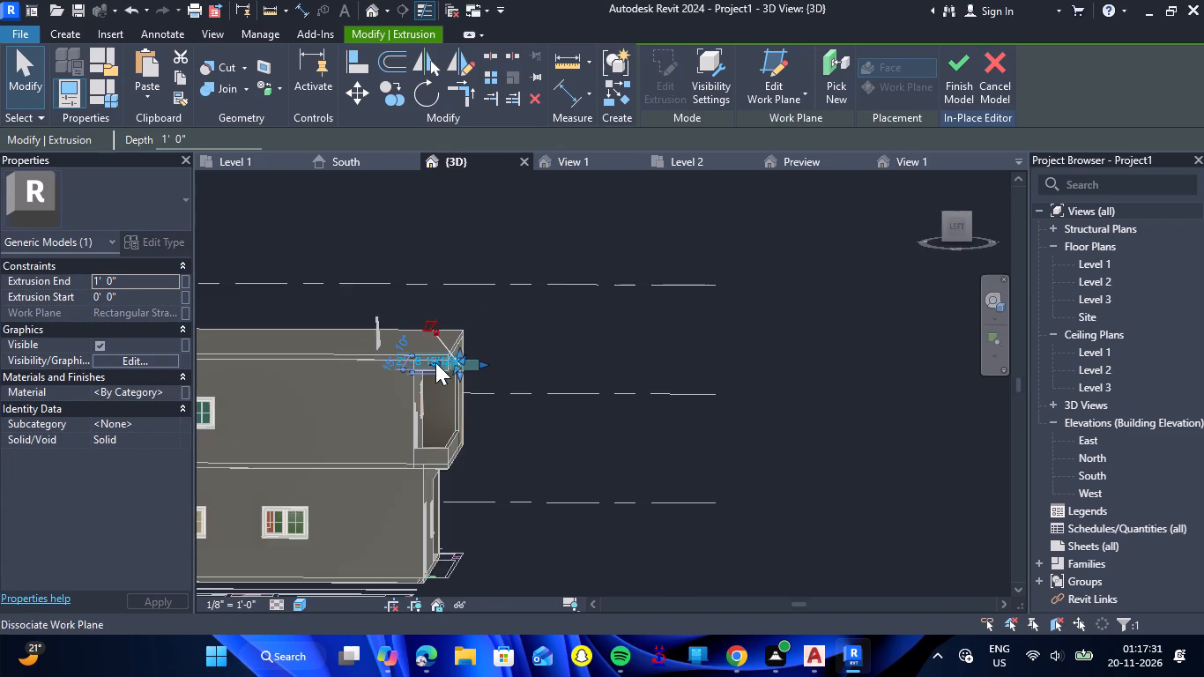
pyautogui.scroll(12, 435, 364)
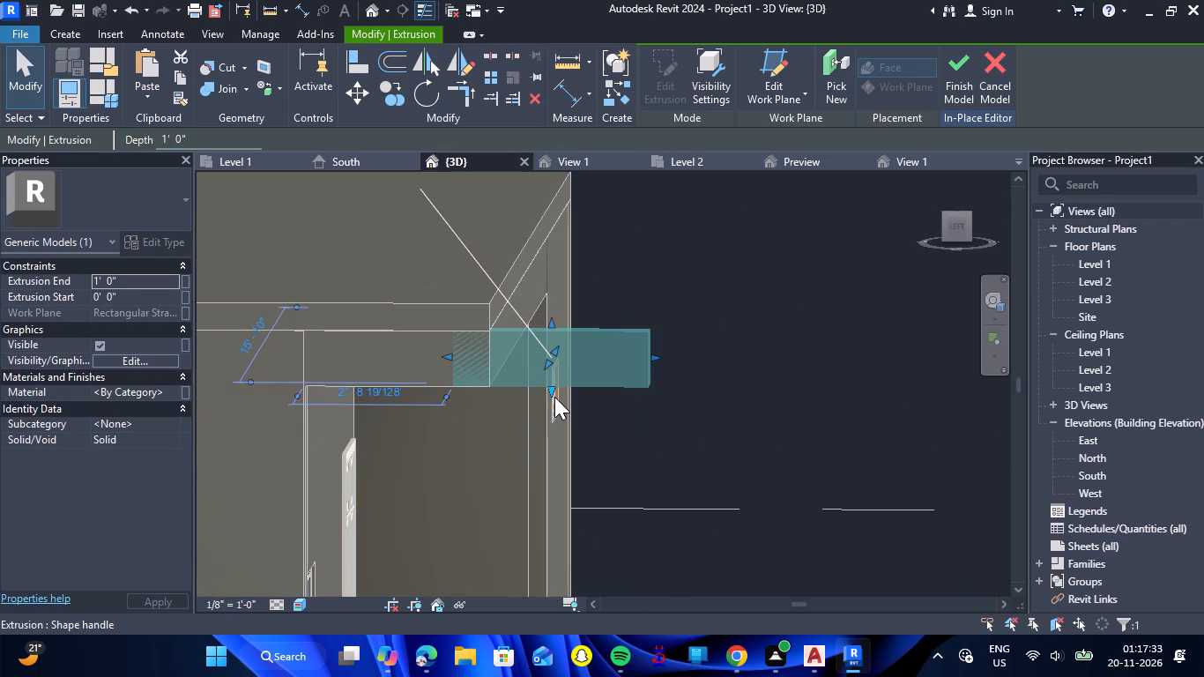
pyautogui.click(552, 392)
pyautogui.moveTo(552, 392); pyautogui.dragTo(552, 483)
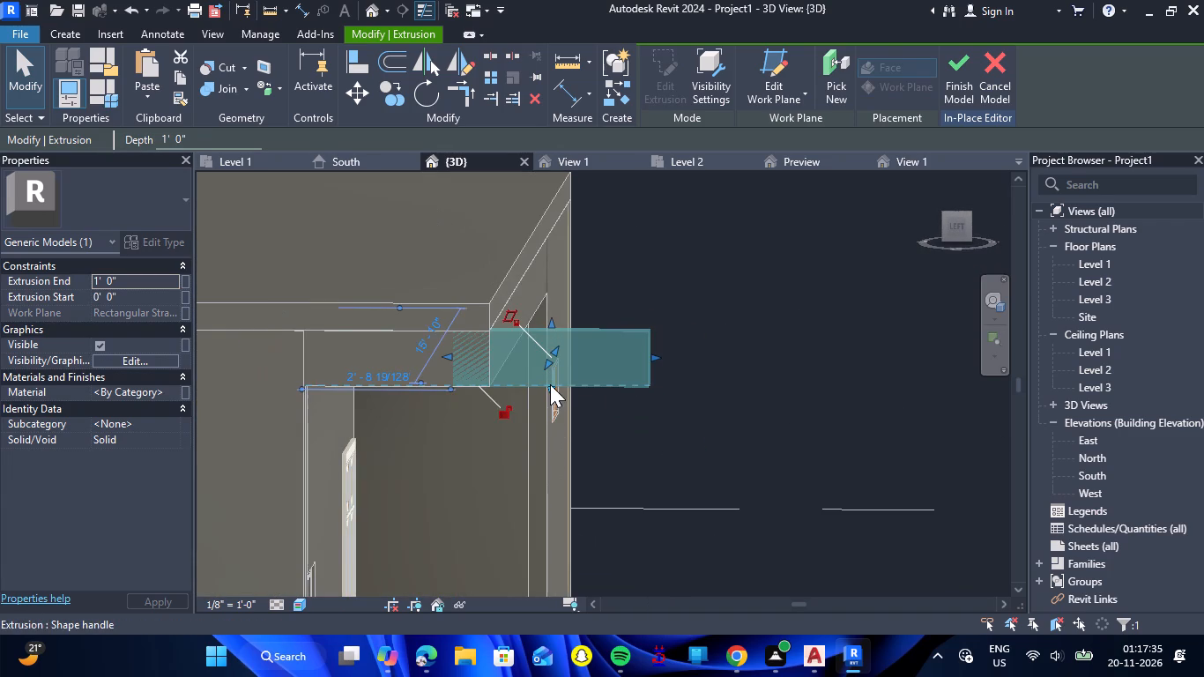
pyautogui.moveTo(550, 384); pyautogui.dragTo(550, 508)
pyautogui.scroll(-6, 635, 326)
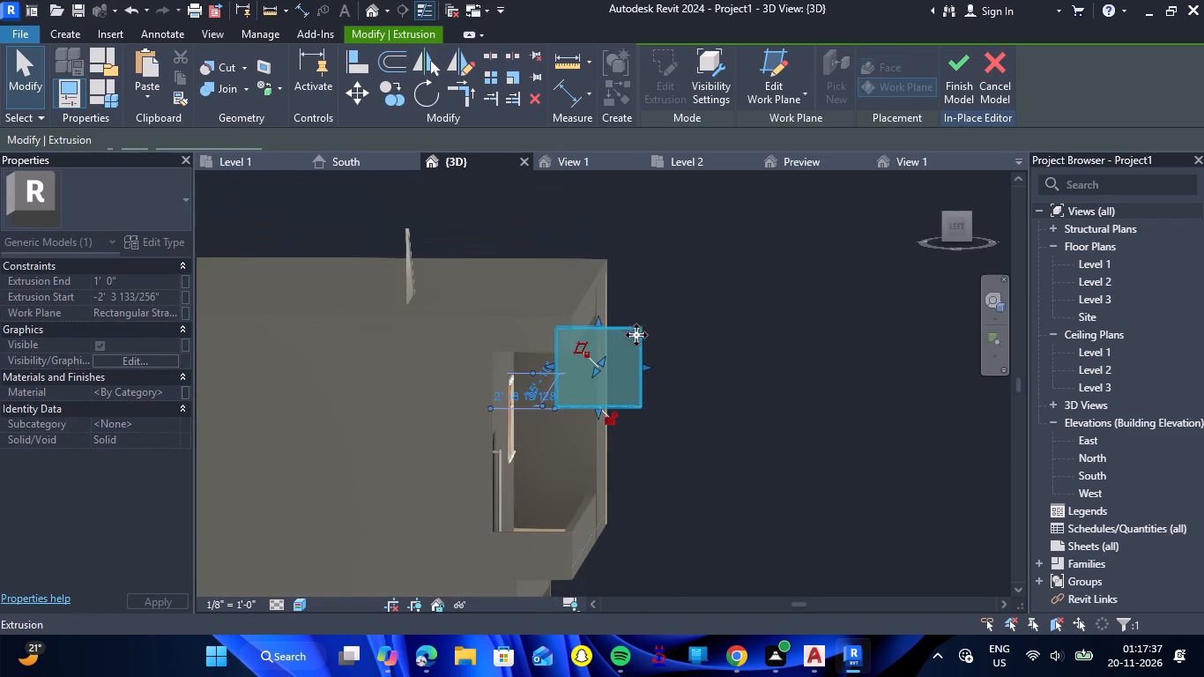
pyautogui.moveTo(597, 410); pyautogui.dragTo(595, 452)
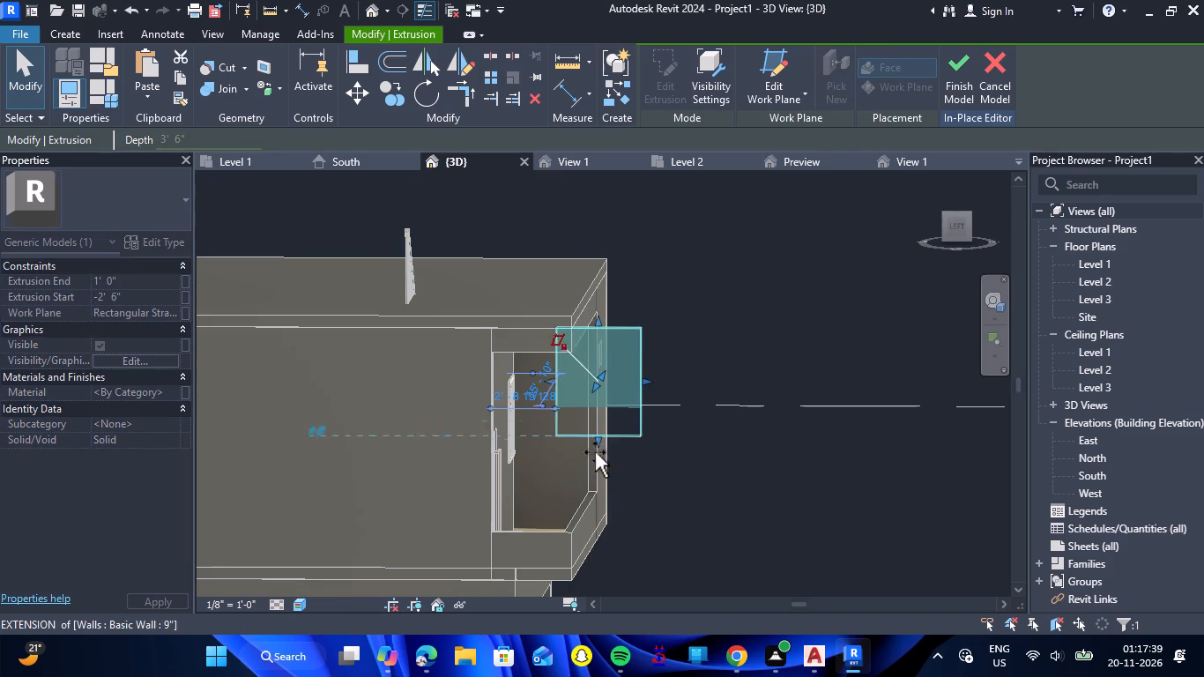
pyautogui.moveTo(595, 452); pyautogui.dragTo(591, 526)
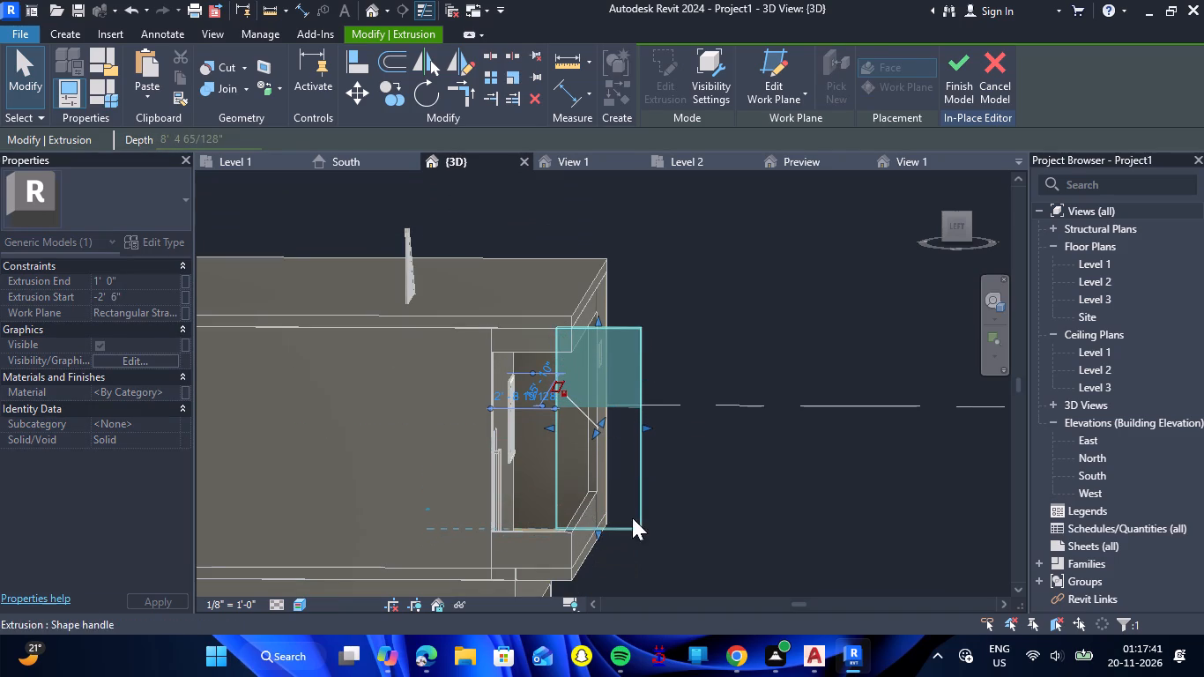
# Pull the extrusion's projecting front face back toward the balcony so it forms a slim corner column.
pyautogui.keyDown('shift'); pyautogui.moveTo(690, 509); pyautogui.dragTo(542, 557); pyautogui.keyUp('shift')
pyautogui.keyDown('shift'); pyautogui.moveTo(690, 509); pyautogui.dragTo(542, 557, button='right'); pyautogui.keyUp('shift')
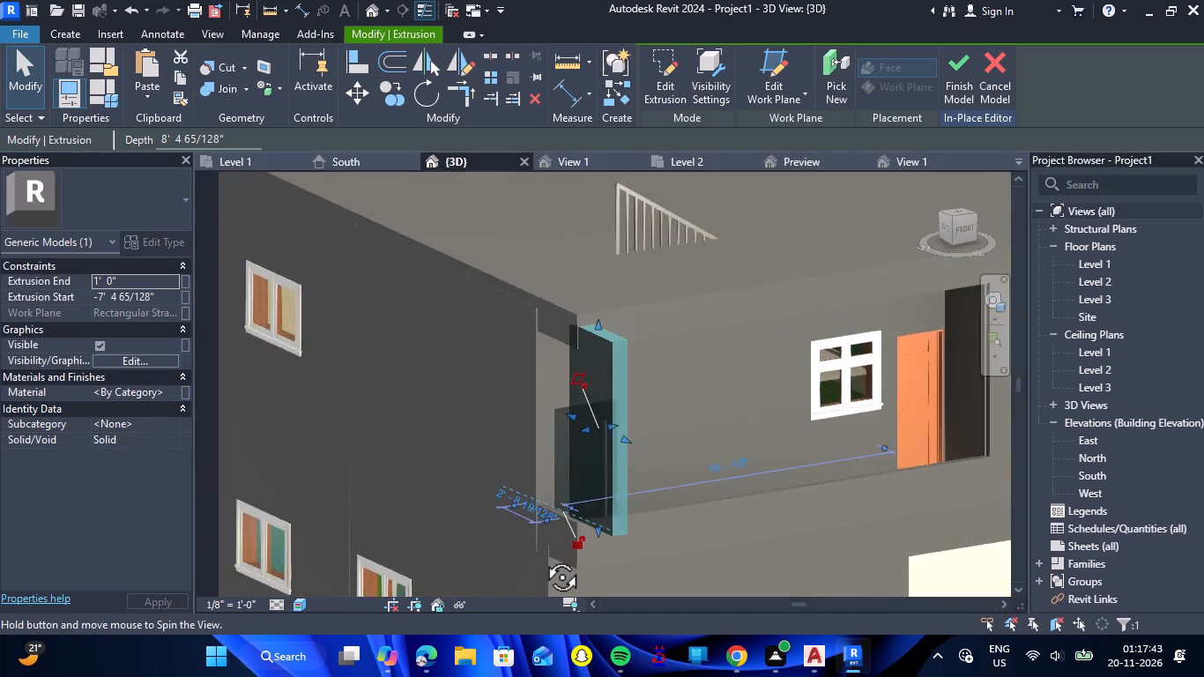
pyautogui.keyDown('shift'); pyautogui.moveTo(542, 557); pyautogui.dragTo(530, 554, button='right'); pyautogui.keyUp('shift')
pyautogui.keyDown('shift'); pyautogui.moveTo(542, 557); pyautogui.dragTo(530, 554); pyautogui.keyUp('shift')
pyautogui.moveTo(618, 443); pyautogui.dragTo(598, 424)
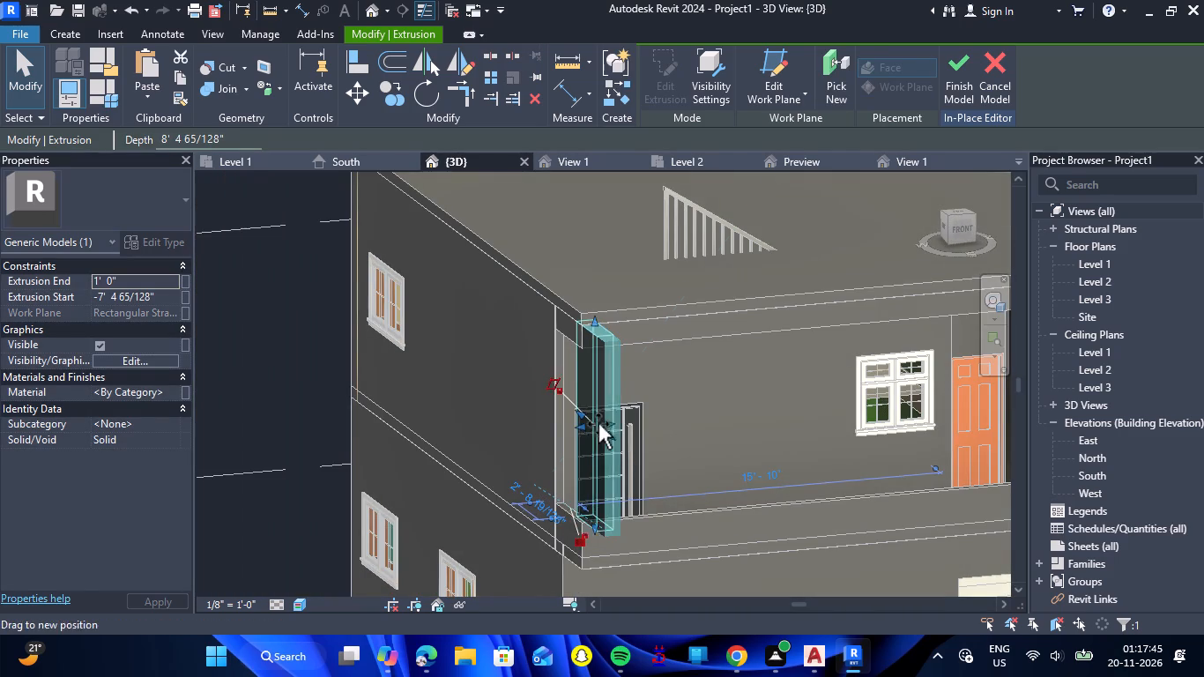
pyautogui.moveTo(598, 424); pyautogui.dragTo(592, 420)
# Lower the column's top toward the underside of the beam above the balcony, for an extrusion end of 0'.
pyautogui.scroll(5, 566, 334)
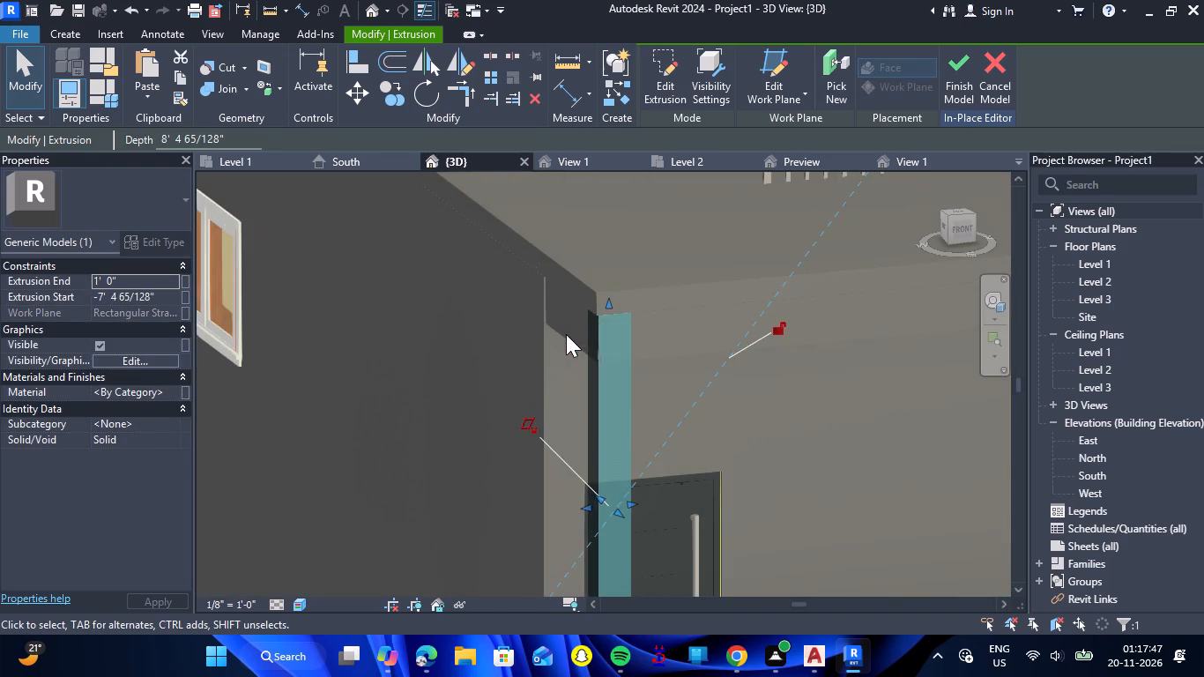
pyautogui.scroll(6, 584, 324)
pyautogui.scroll(-2, 584, 324)
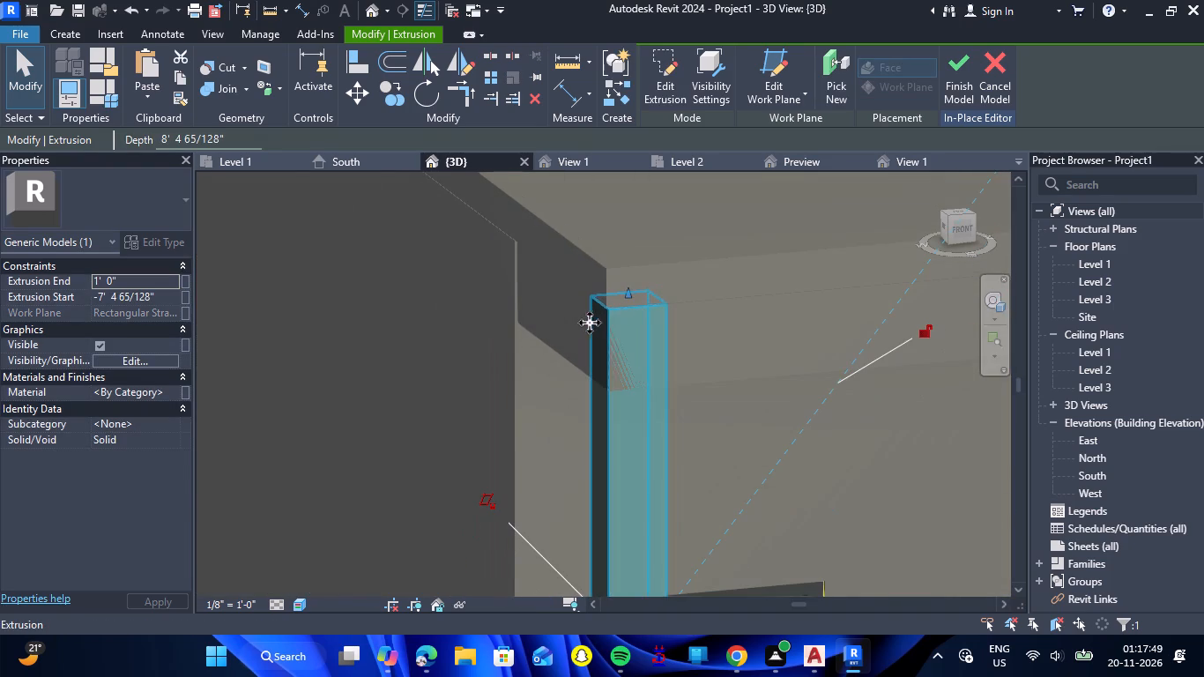
pyautogui.moveTo(633, 294); pyautogui.dragTo(620, 368)
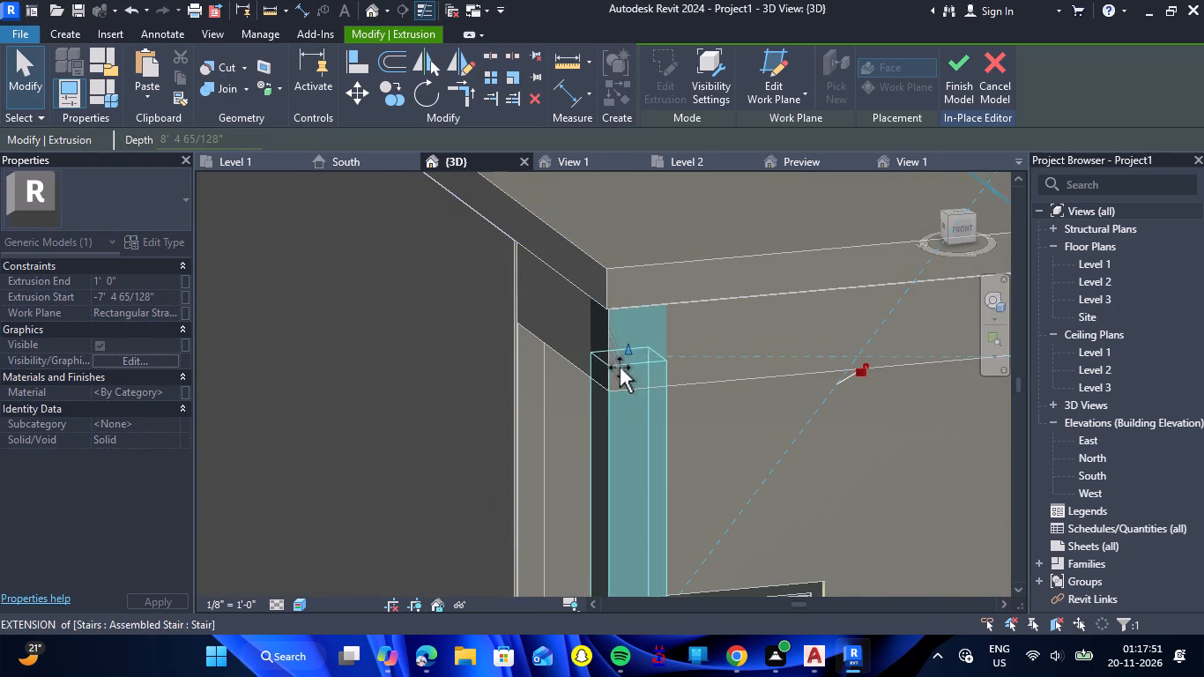
pyautogui.moveTo(620, 368); pyautogui.dragTo(619, 381)
# Nudge the column sideways in small increments toward the outer face of the balcony's side parapet.
pyautogui.scroll(-8, 592, 297)
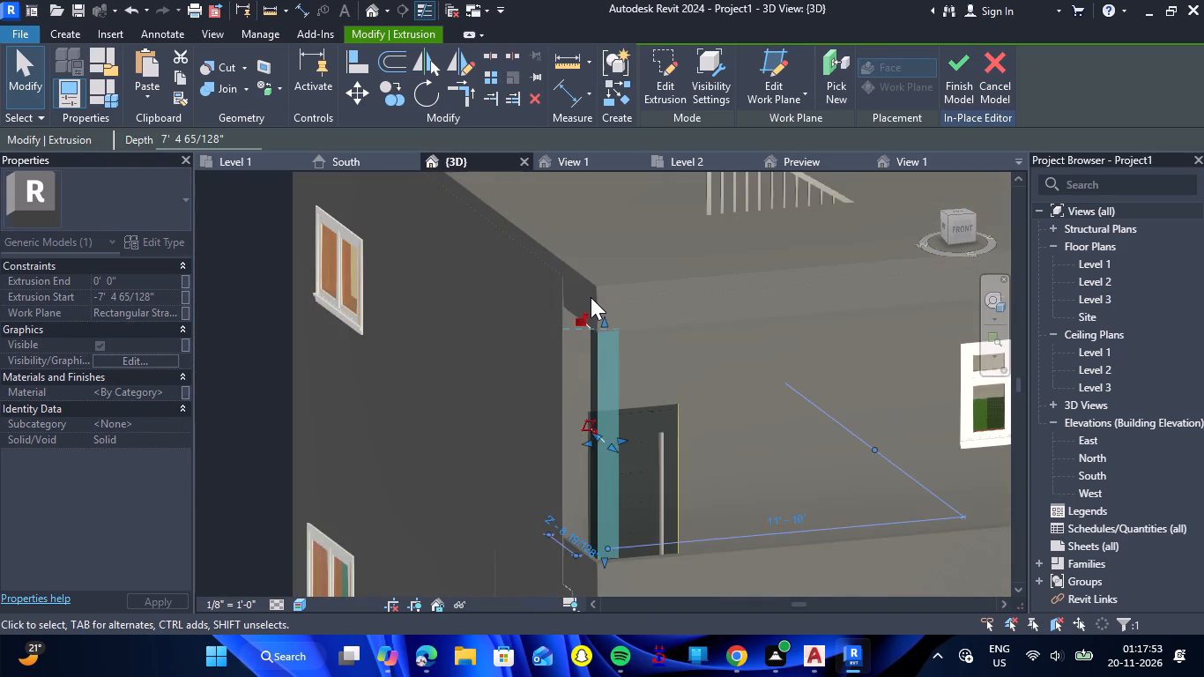
pyautogui.scroll(7, 665, 517)
pyautogui.scroll(4, 594, 539)
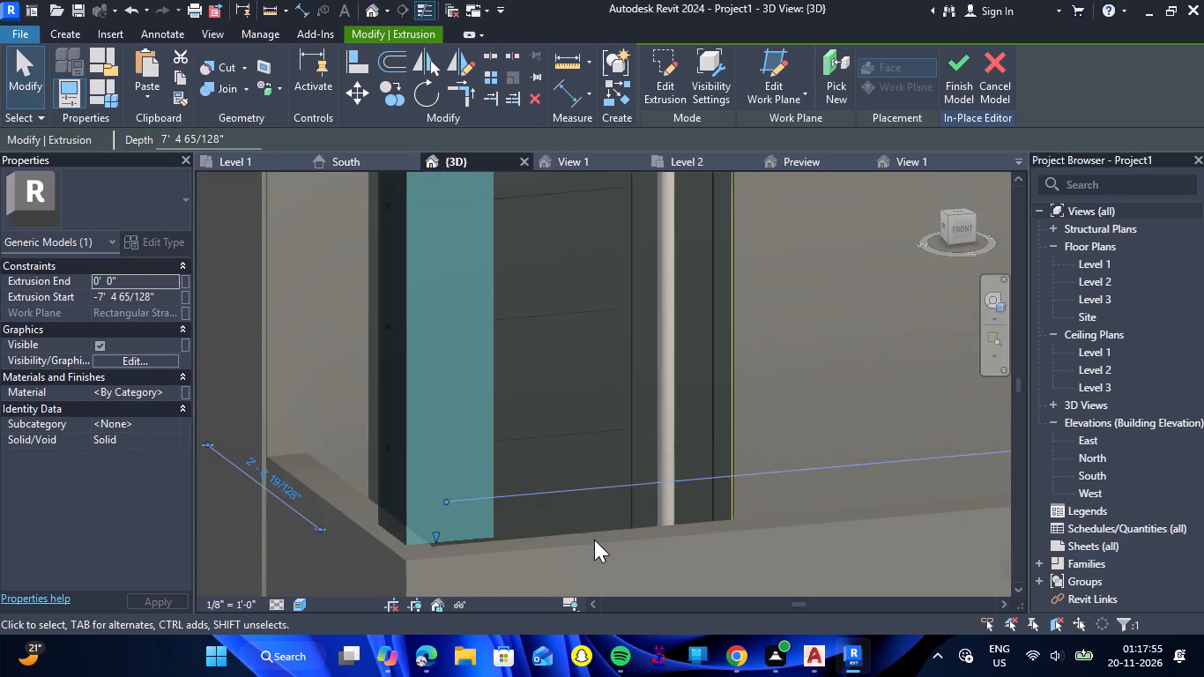
pyautogui.press('Left')
pyautogui.press('Left')
pyautogui.press('Left')
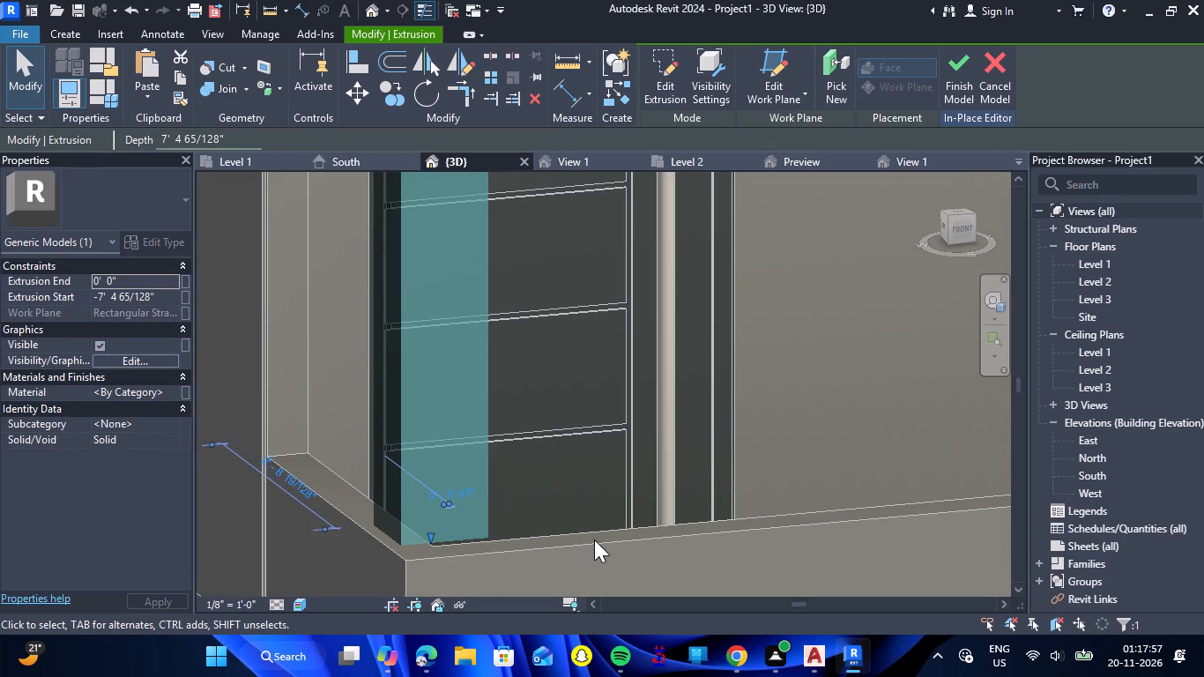
pyautogui.press('Left')
pyautogui.press('Left')
pyautogui.press('Left')
pyautogui.press('Left')
pyautogui.press('Left')
pyautogui.press('Left')
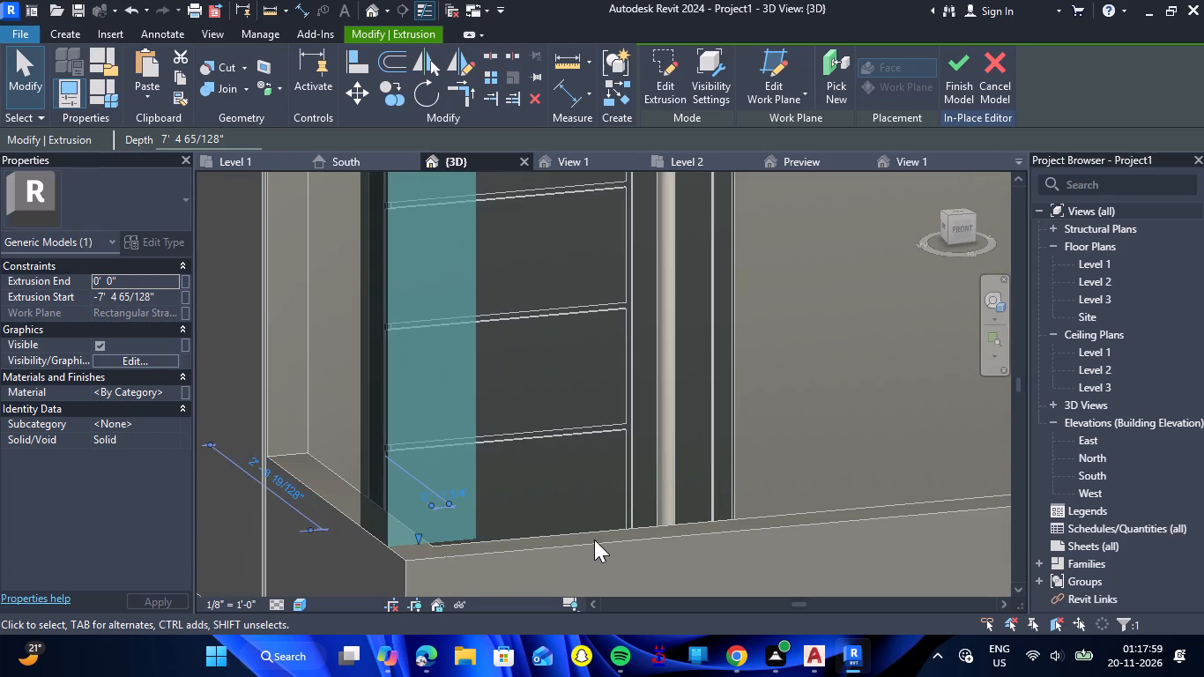
pyautogui.press('Right')
# Nudge the column outward about 5" to the front outer corner of the balcony parapet.
pyautogui.press('Down')
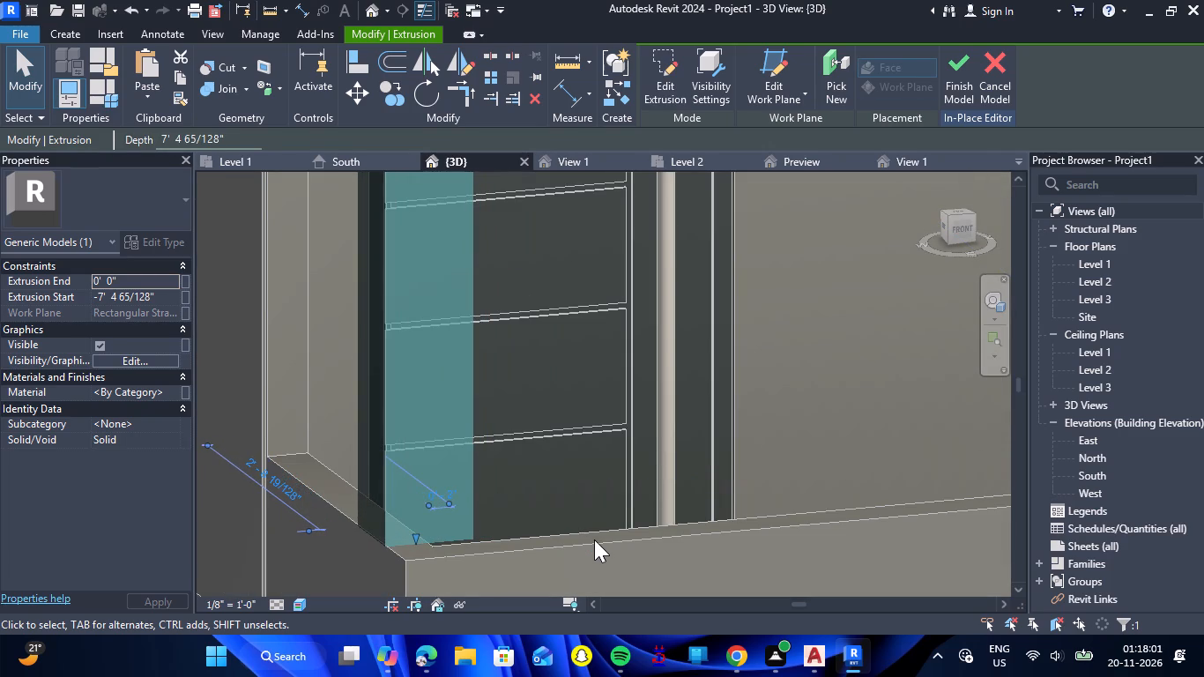
pyautogui.press('Down')
pyautogui.press('Down')
pyautogui.press('Down')
pyautogui.press('Down')
pyautogui.press('Down')
pyautogui.press('Down')
pyautogui.press('Down')
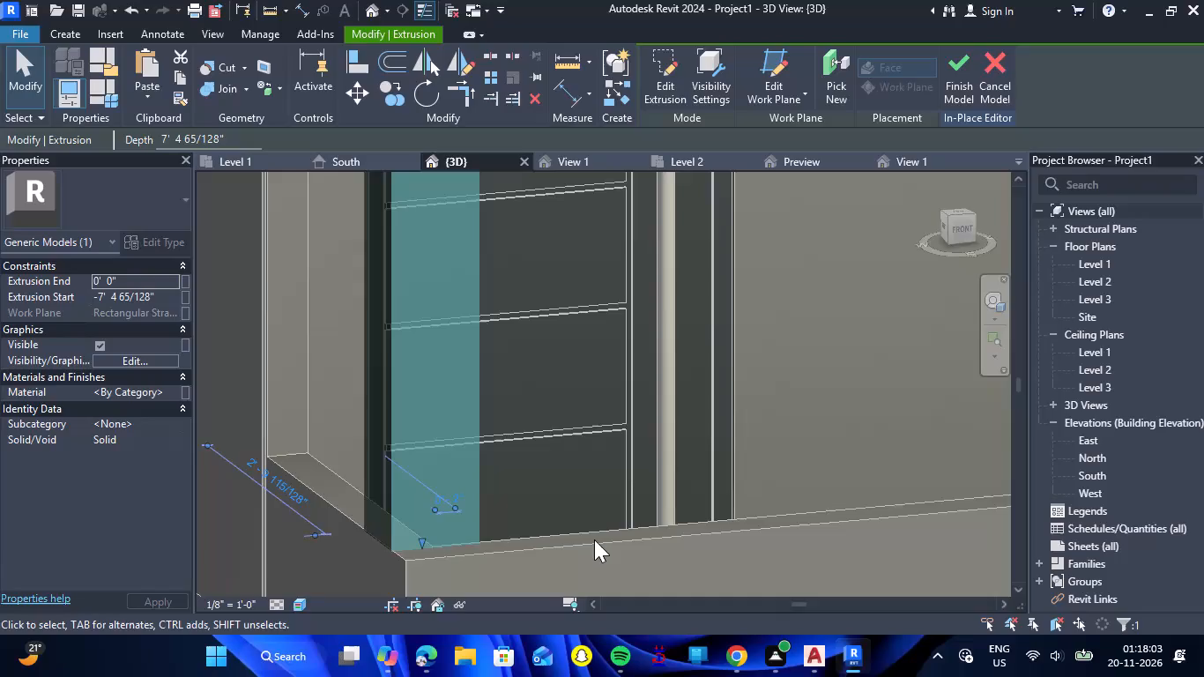
pyautogui.press('Down')
pyautogui.press('Down')
pyautogui.press('Down')
pyautogui.press('Down')
pyautogui.press('Down')
pyautogui.press('Down')
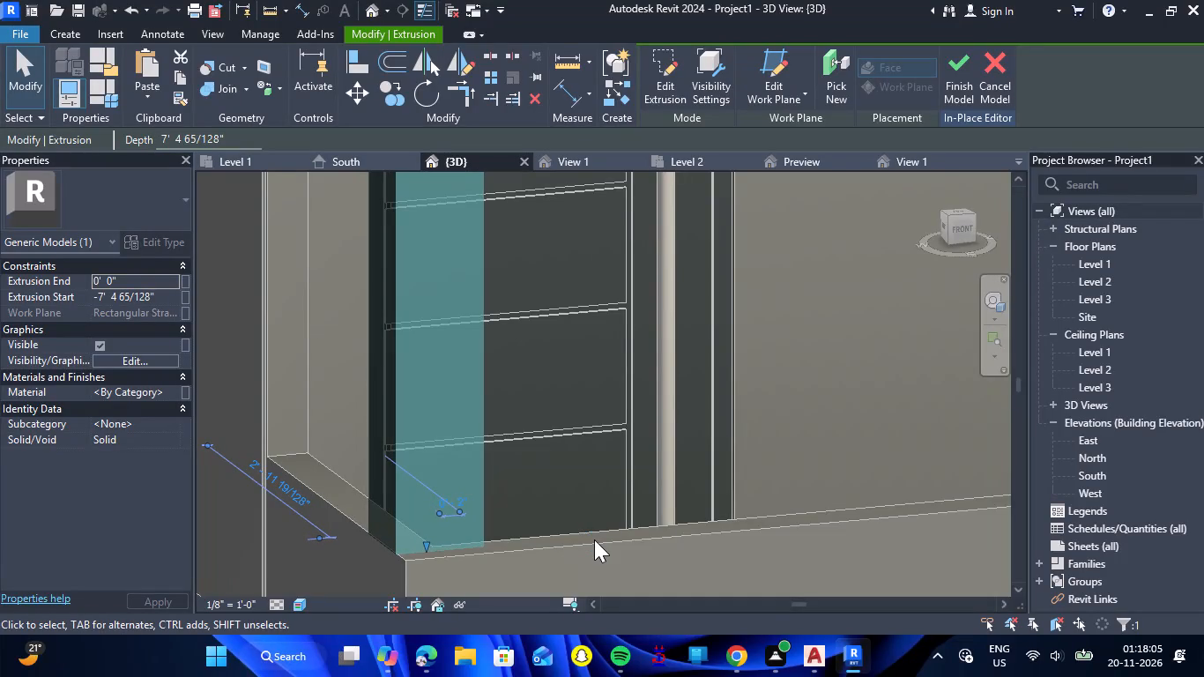
pyautogui.press('Down')
pyautogui.press('Down')
pyautogui.press('Down')
pyautogui.press('Down')
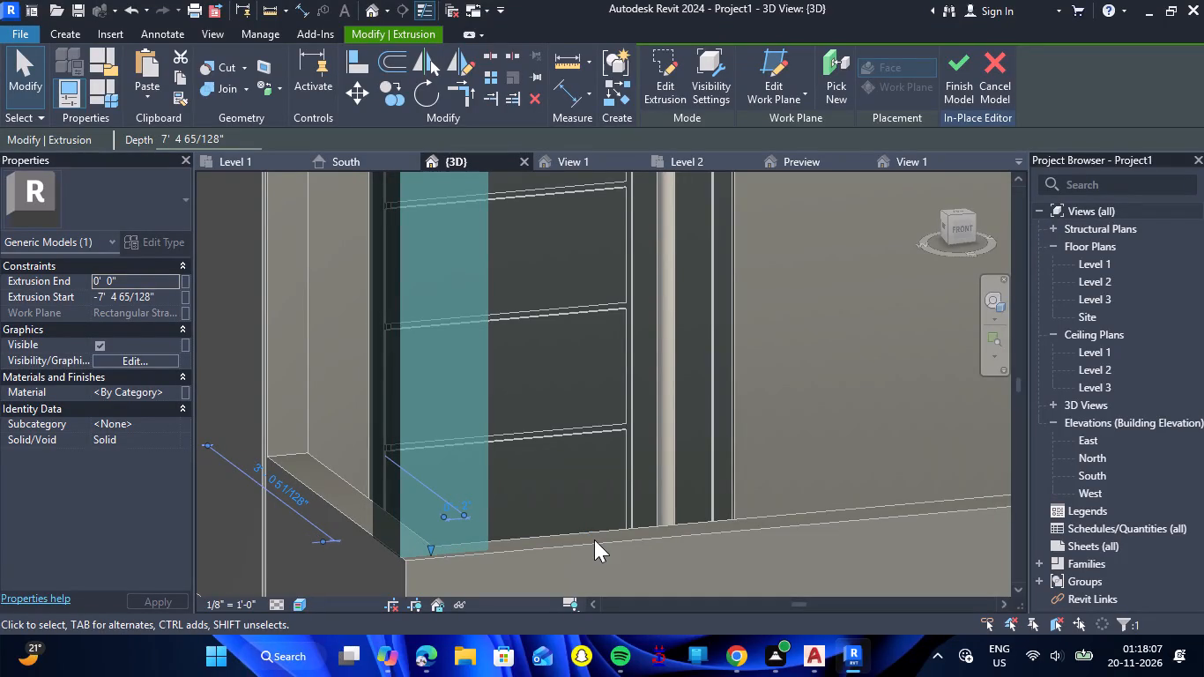
pyautogui.press('Down')
pyautogui.press('Down')
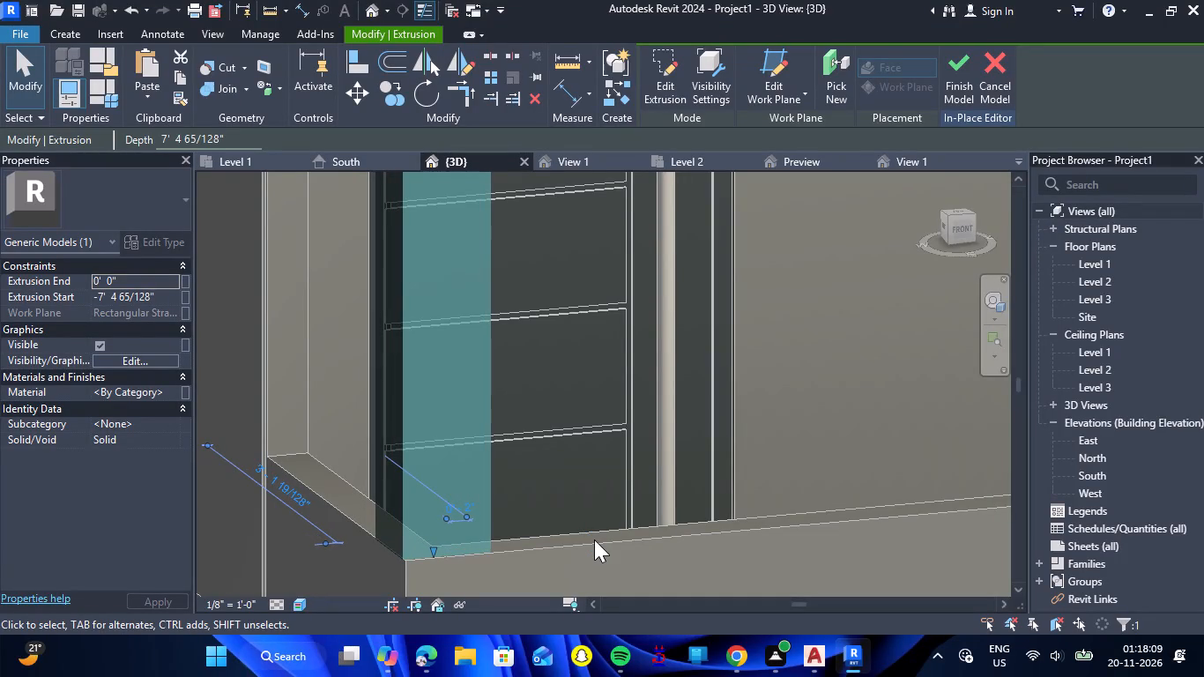
# Stretch the column's bottom down past the parapet toward its base, for an extrusion start of -8' 11".
pyautogui.scroll(-4, 503, 286)
pyautogui.scroll(-3, 532, 411)
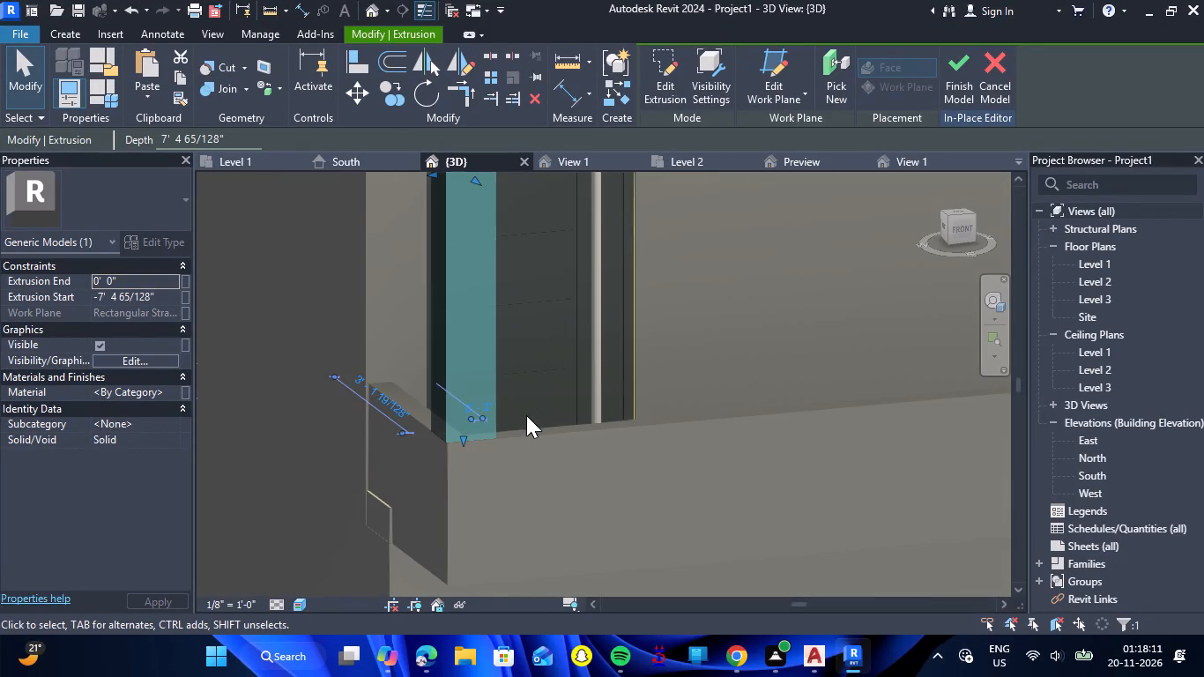
pyautogui.scroll(2, 494, 476)
pyautogui.scroll(3, 452, 555)
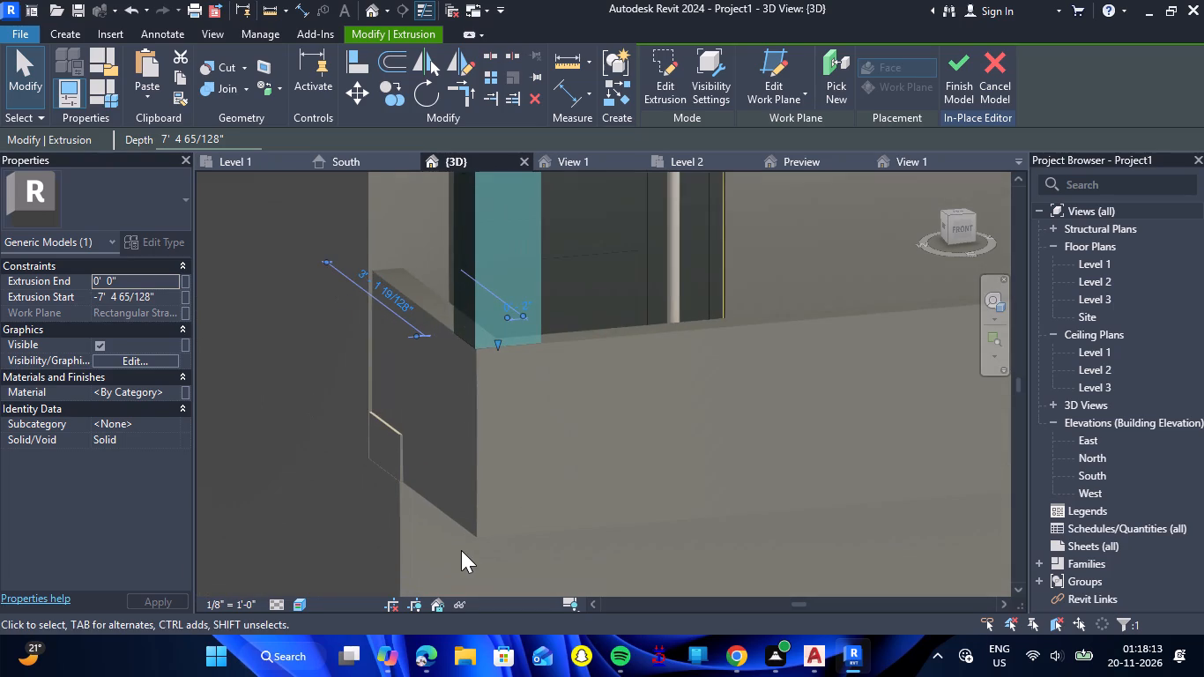
pyautogui.moveTo(495, 346); pyautogui.dragTo(483, 478)
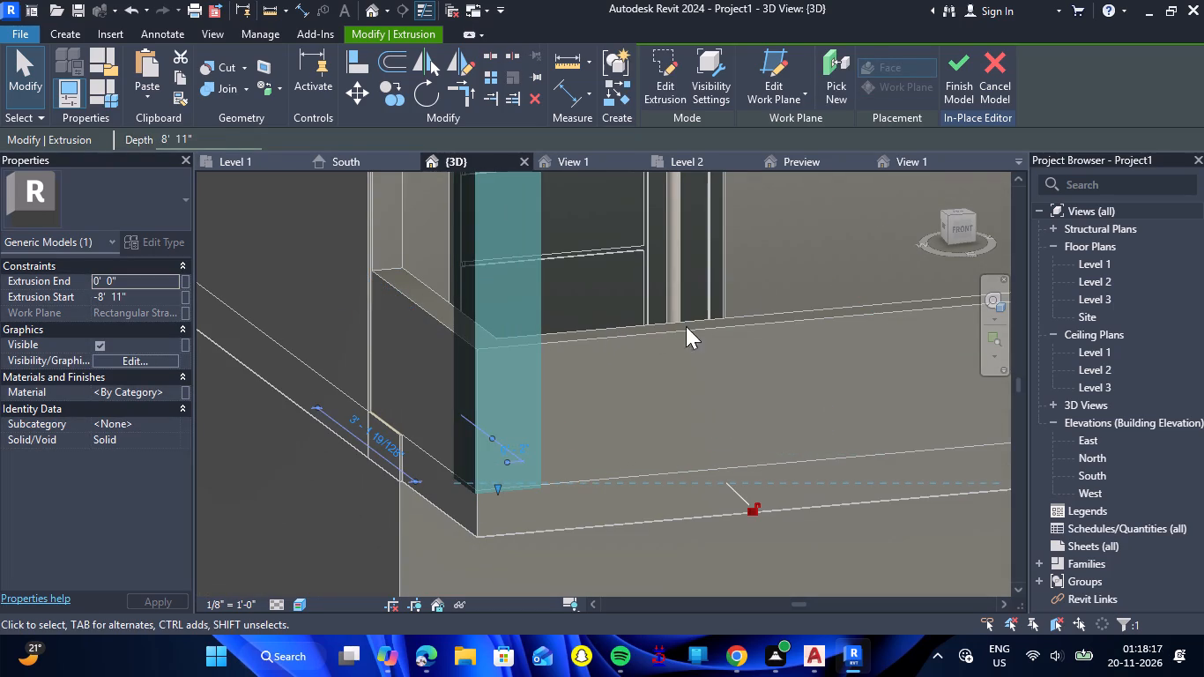
pyautogui.click(790, 271)
# Nudge the column back about 5" so it sits flush with the front outer face of the balcony parapet.
pyautogui.scroll(-13, 790, 271)
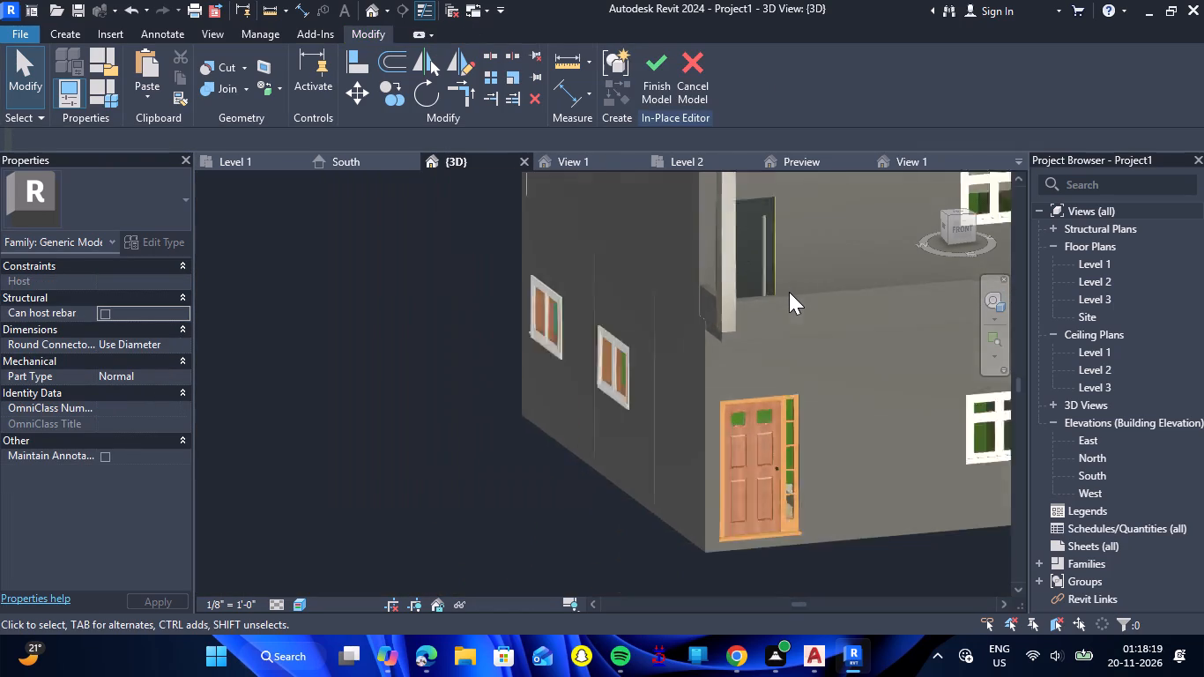
pyautogui.scroll(-4, 774, 304)
pyautogui.scroll(8, 771, 219)
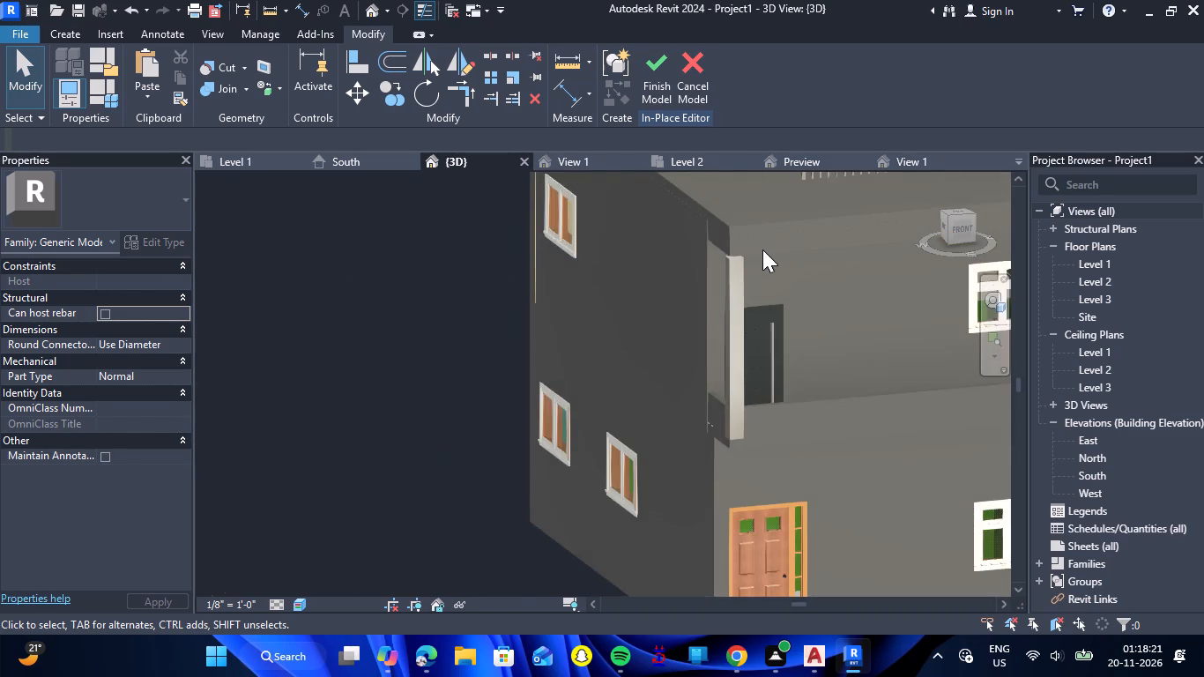
pyautogui.scroll(10, 762, 249)
pyautogui.scroll(-4, 720, 238)
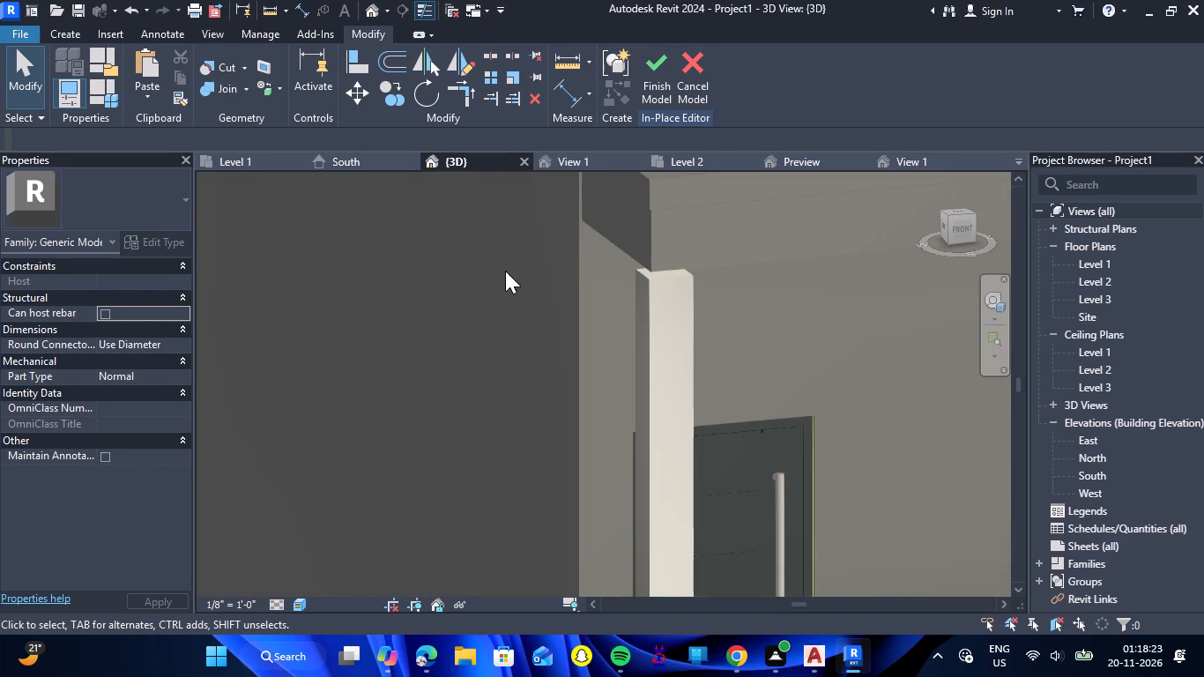
pyautogui.keyDown('shift'); pyautogui.moveTo(417, 276); pyautogui.dragTo(598, 304, button='right'); pyautogui.keyUp('shift')
pyautogui.keyDown('shift'); pyautogui.moveTo(417, 276); pyautogui.dragTo(598, 304); pyautogui.keyUp('shift')
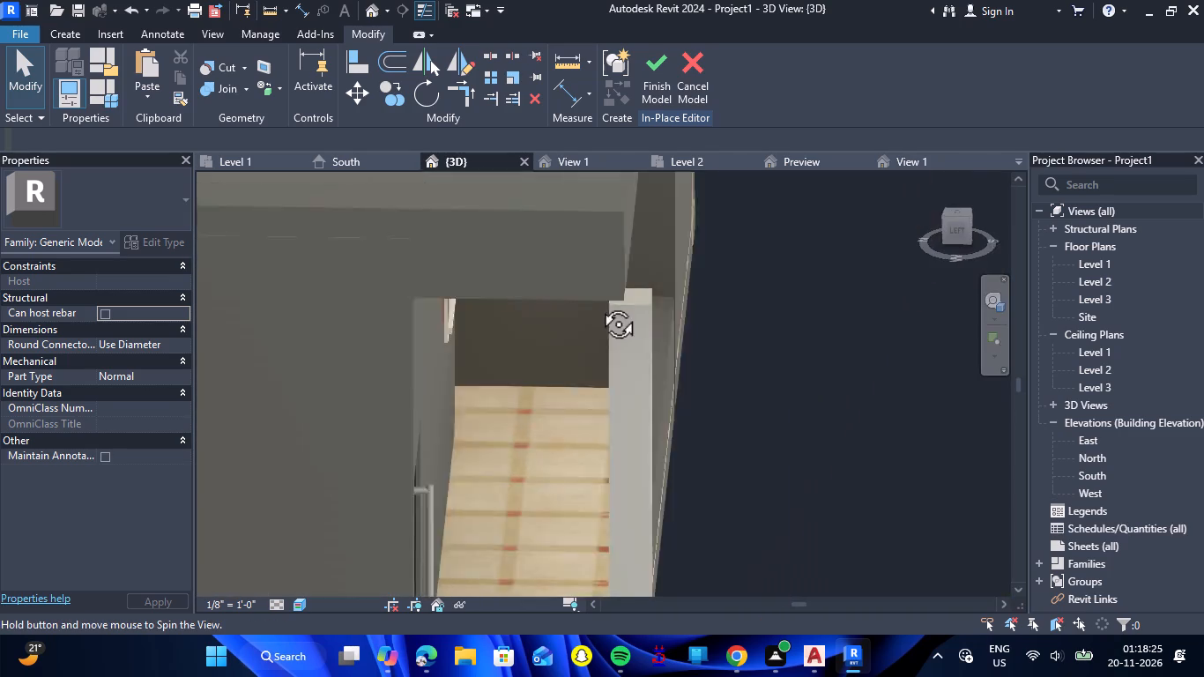
pyautogui.keyDown('shift'); pyautogui.moveTo(598, 304); pyautogui.dragTo(601, 302); pyautogui.keyUp('shift')
pyautogui.keyDown('shift'); pyautogui.moveTo(598, 304); pyautogui.dragTo(601, 302, button='right'); pyautogui.keyUp('shift')
pyautogui.scroll(-7, 617, 289)
pyautogui.scroll(5, 654, 427)
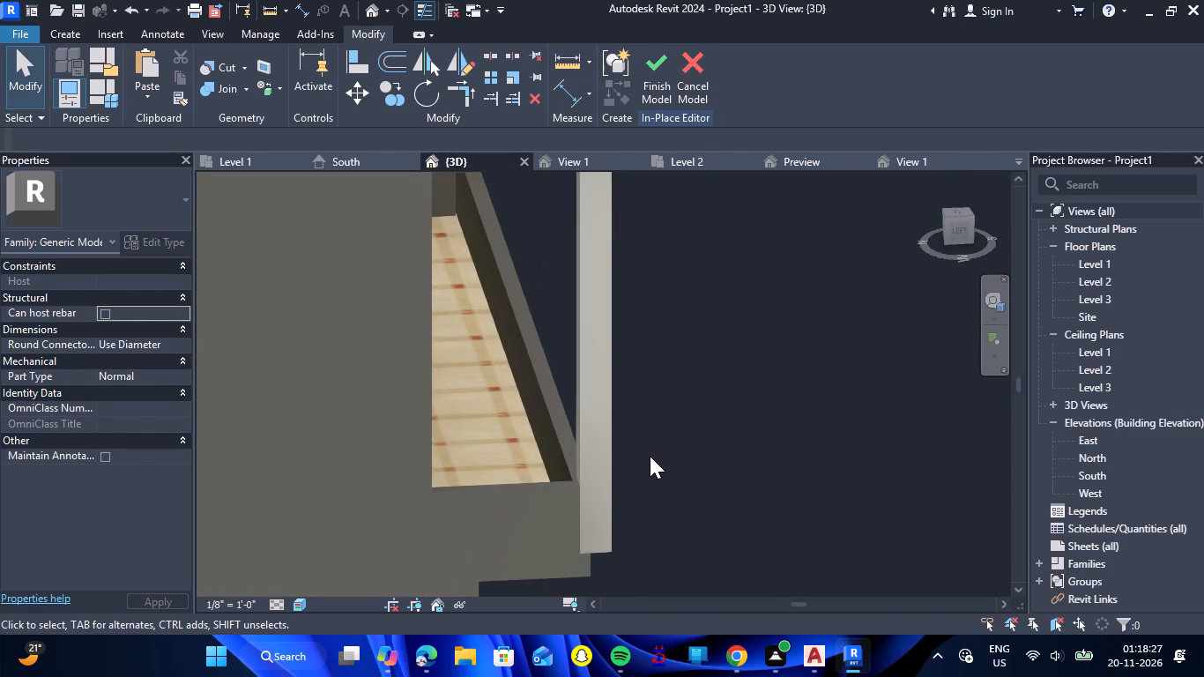
pyautogui.click(607, 487)
pyautogui.press('Left')
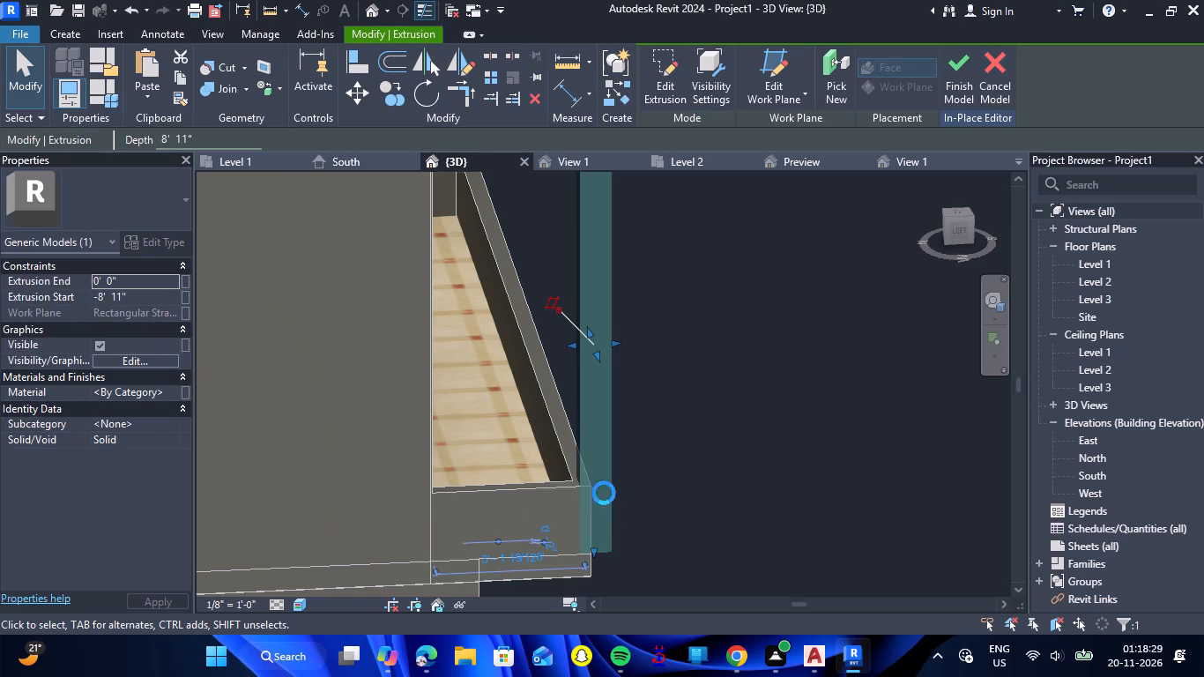
pyautogui.press('Left')
pyautogui.press('Left')
pyautogui.press('Left')
pyautogui.press('Left')
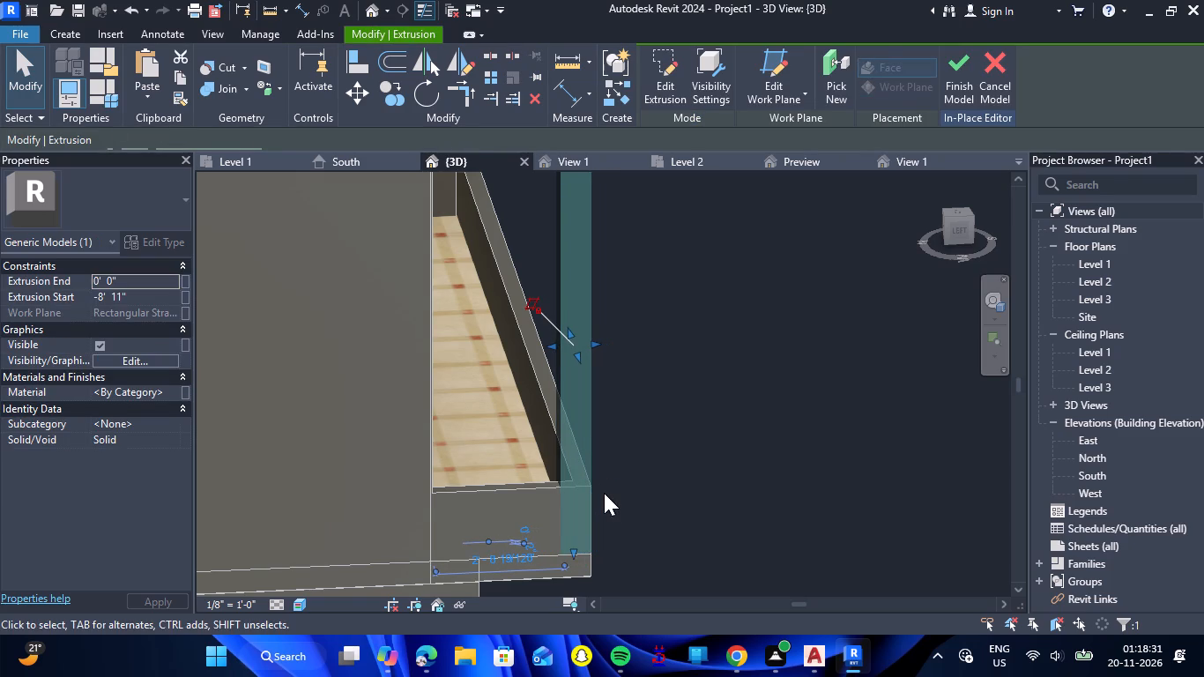
pyautogui.click(713, 442)
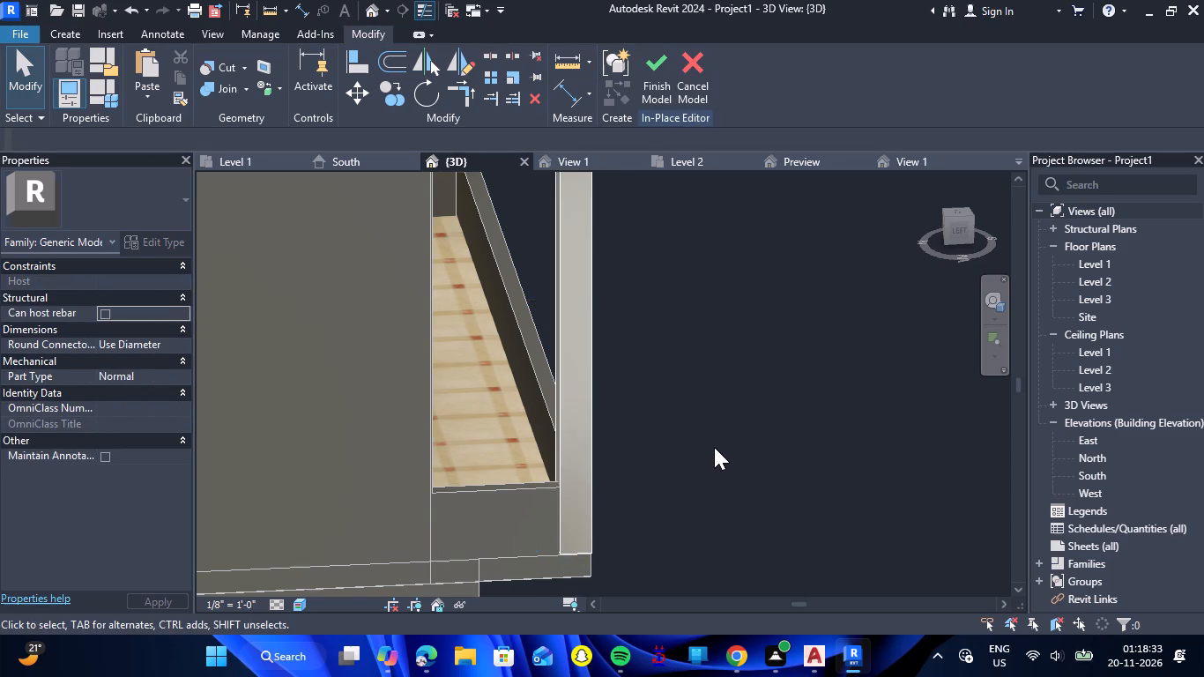
# Nudge the column one increment east, away from the outer face of the balcony's side parapet.
pyautogui.scroll(-2, 721, 447)
pyautogui.scroll(11, 630, 202)
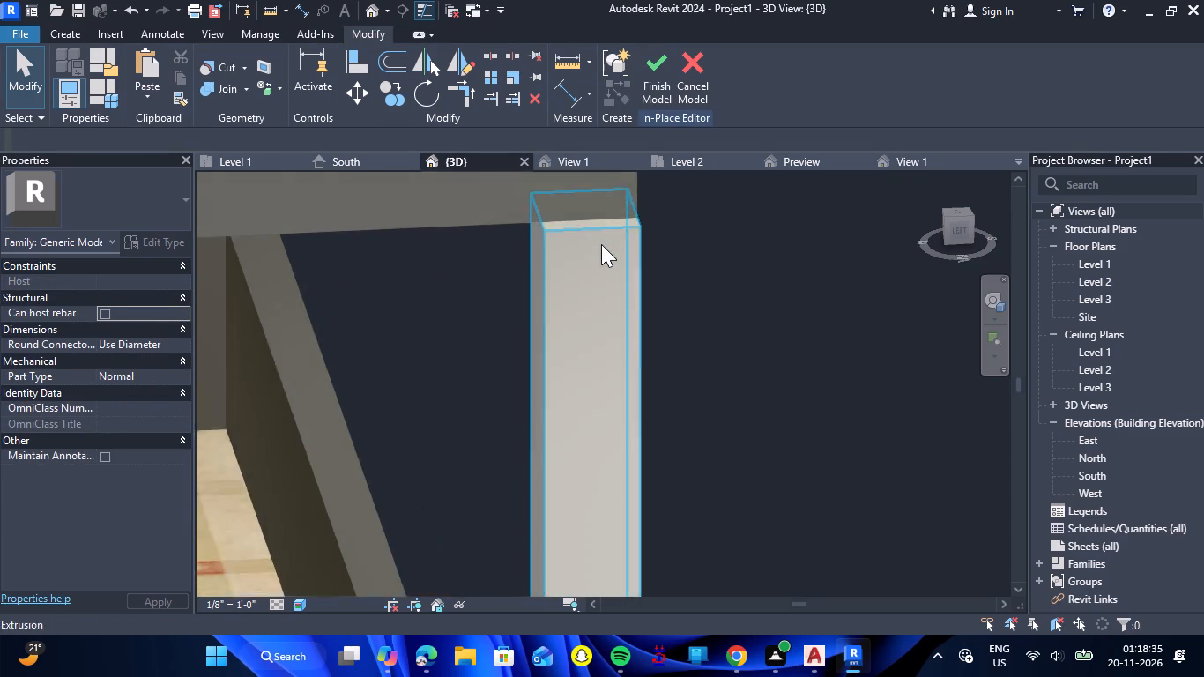
pyautogui.moveTo(728, 310); pyautogui.dragTo(573, 391)
pyautogui.keyDown('shift'); pyautogui.moveTo(728, 310); pyautogui.dragTo(573, 391, button='right'); pyautogui.keyUp('shift')
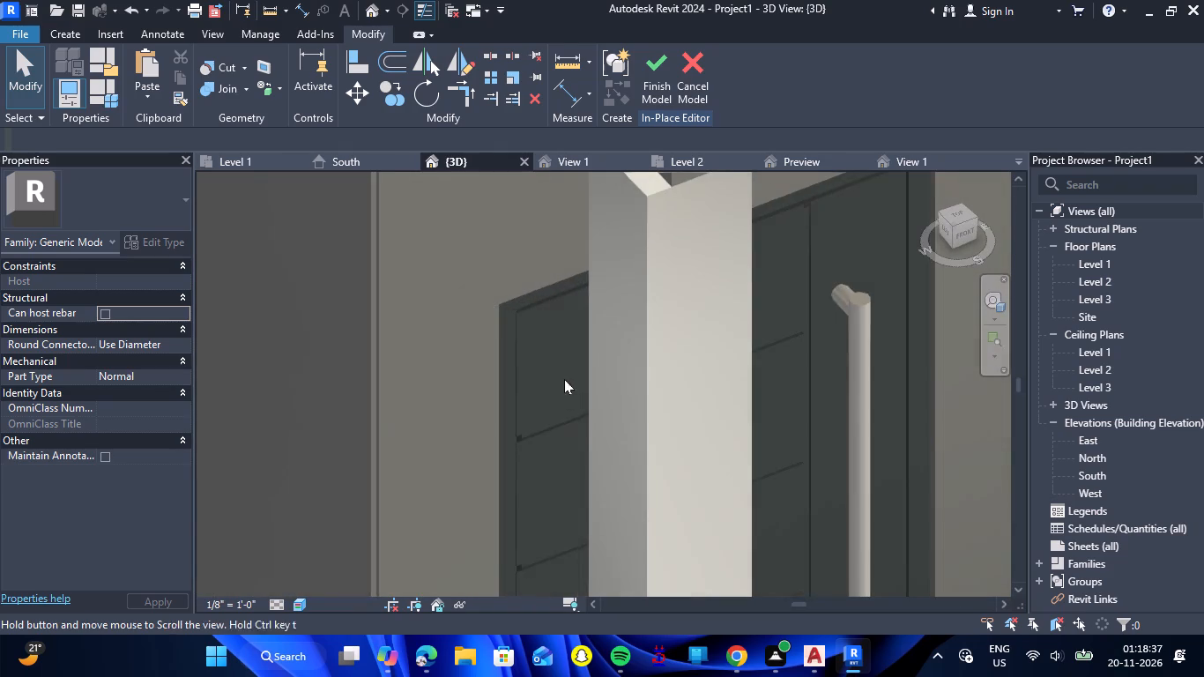
pyautogui.scroll(-14, 516, 344)
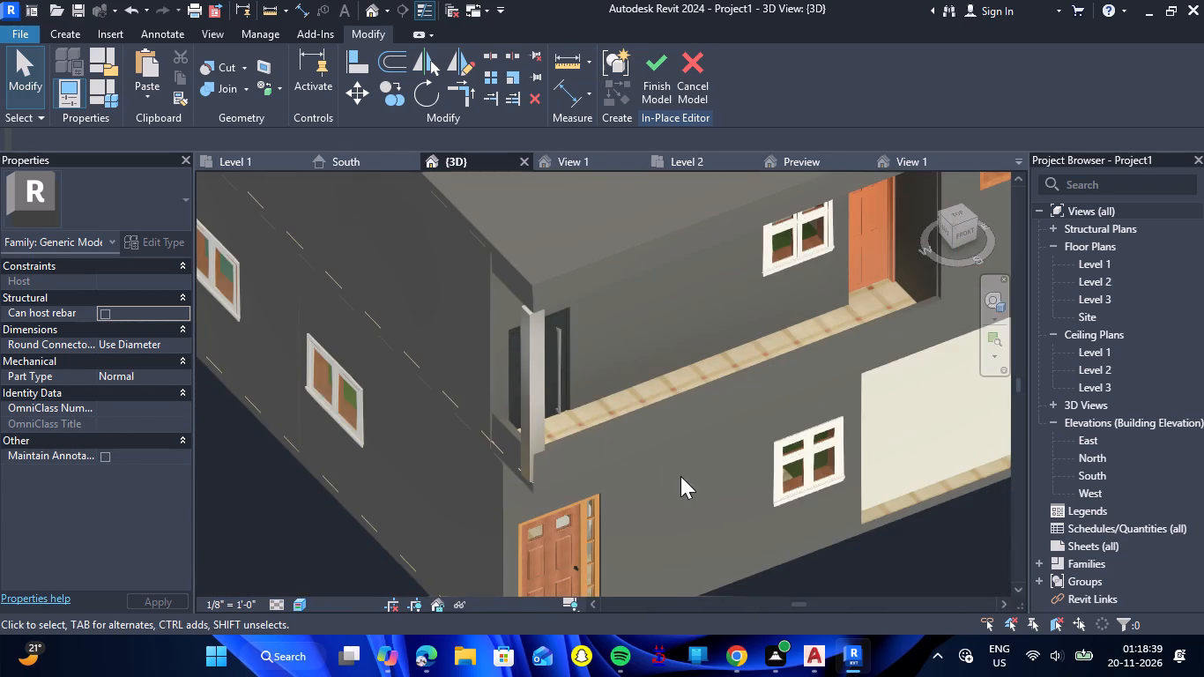
pyautogui.moveTo(680, 476); pyautogui.dragTo(621, 508)
pyautogui.keyDown('shift'); pyautogui.moveTo(680, 476); pyautogui.dragTo(621, 507, button='right'); pyautogui.keyUp('shift')
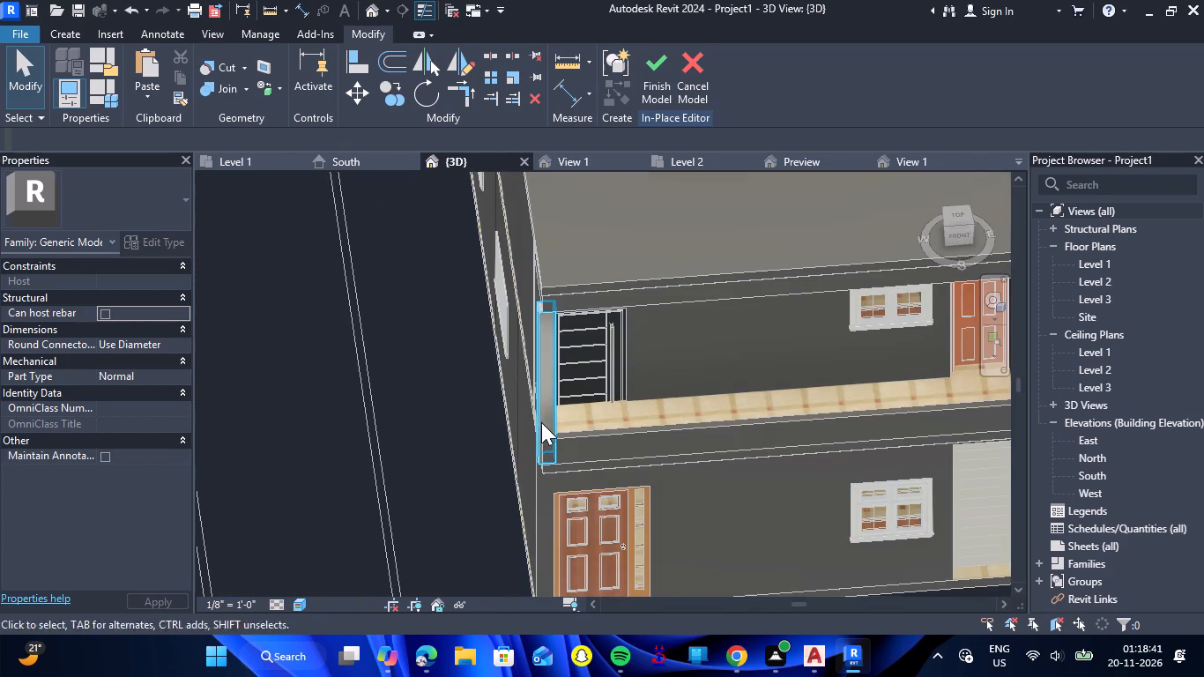
pyautogui.click(539, 411)
pyautogui.press('Right')
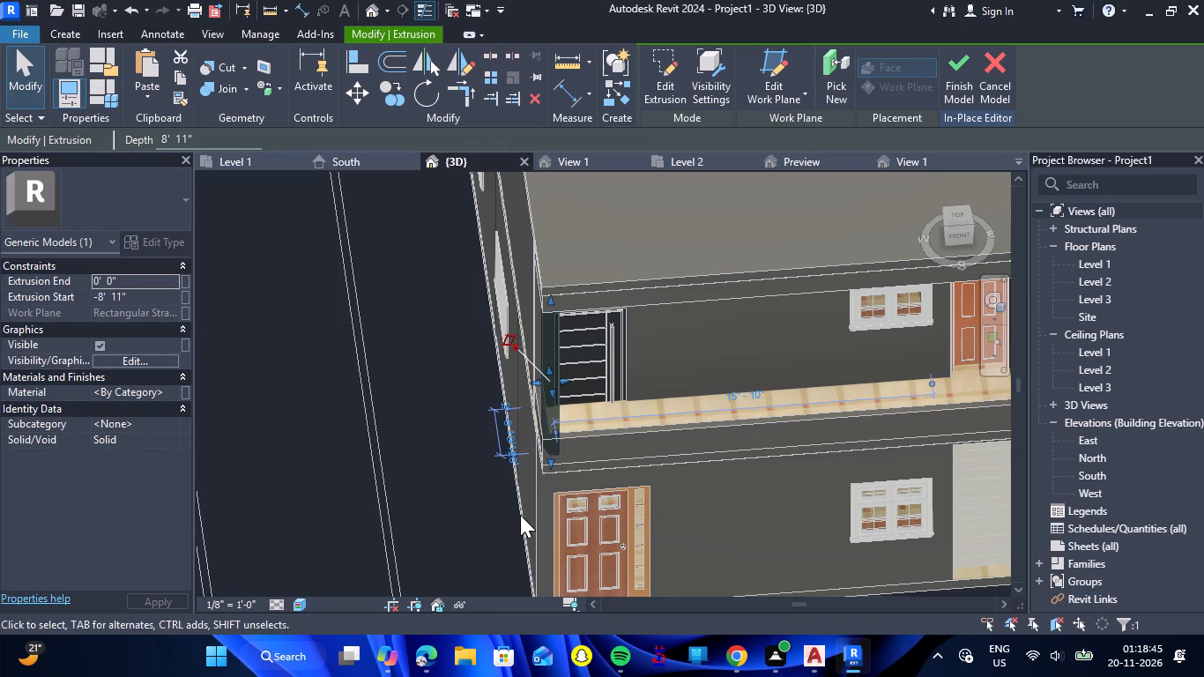
pyautogui.press('Escape')
# Pull the column's front face slightly inward to align with the outer face of the balcony parapet.
pyautogui.keyDown('shift'); pyautogui.moveTo(442, 498); pyautogui.dragTo(616, 439); pyautogui.keyUp('shift')
pyautogui.keyDown('shift'); pyautogui.moveTo(442, 498); pyautogui.dragTo(616, 439, button='right'); pyautogui.keyUp('shift')
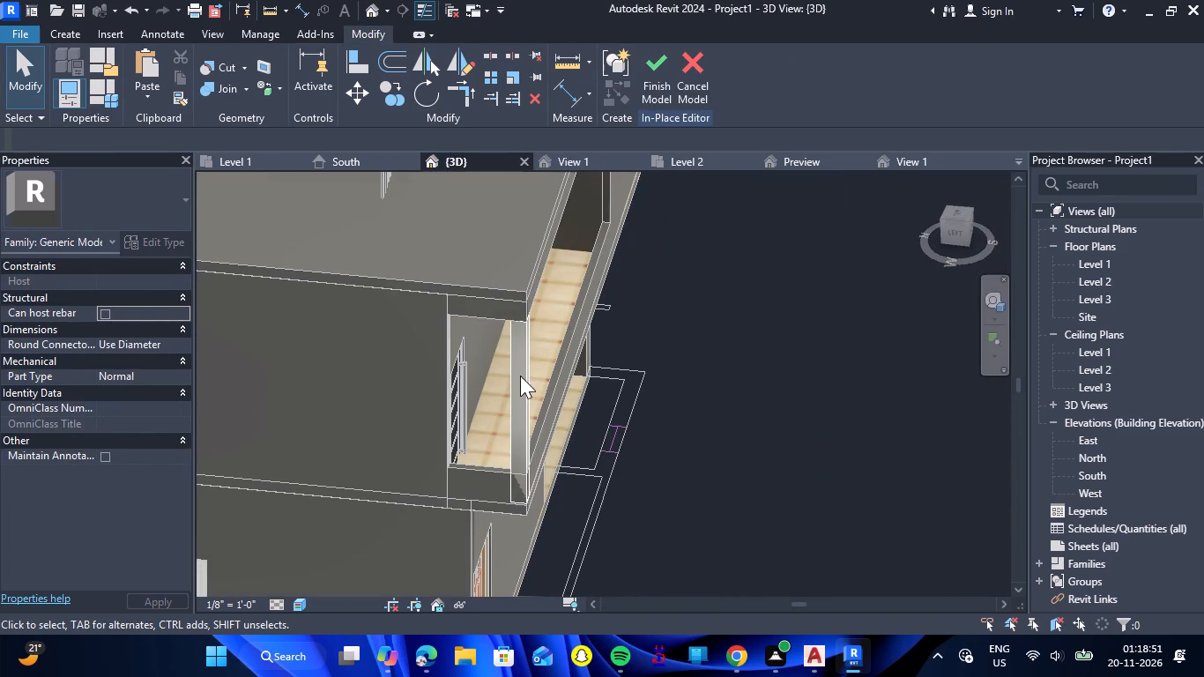
pyautogui.click(519, 376)
pyautogui.scroll(3, 514, 376)
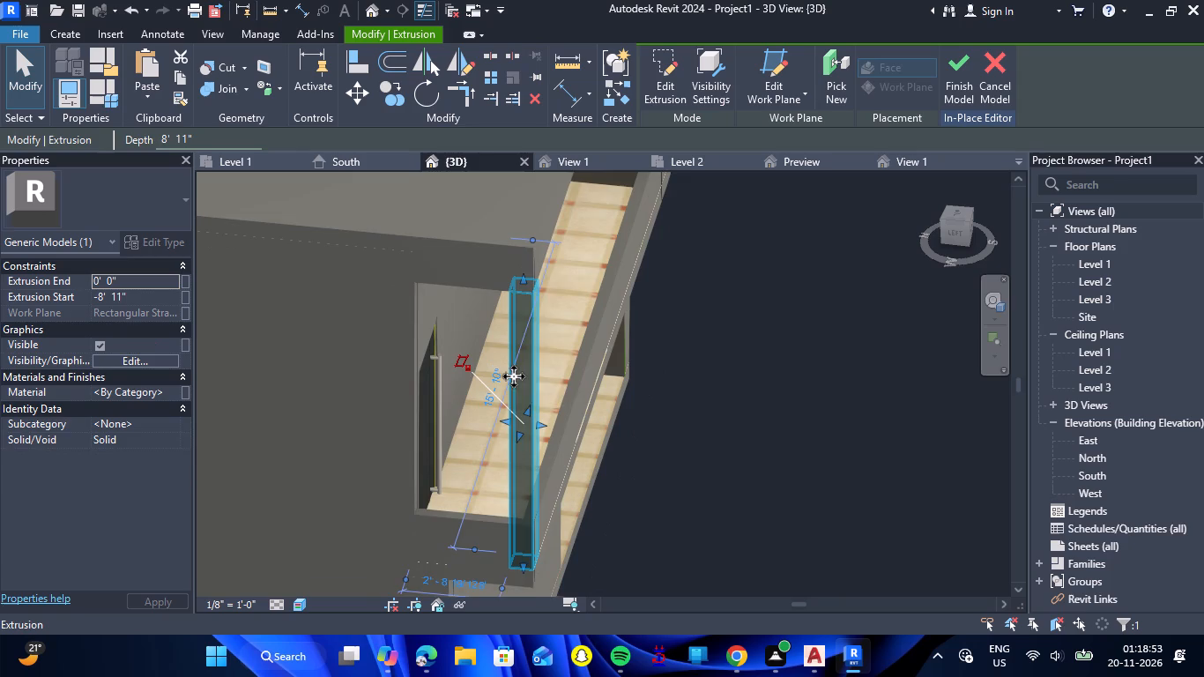
pyautogui.scroll(4, 514, 376)
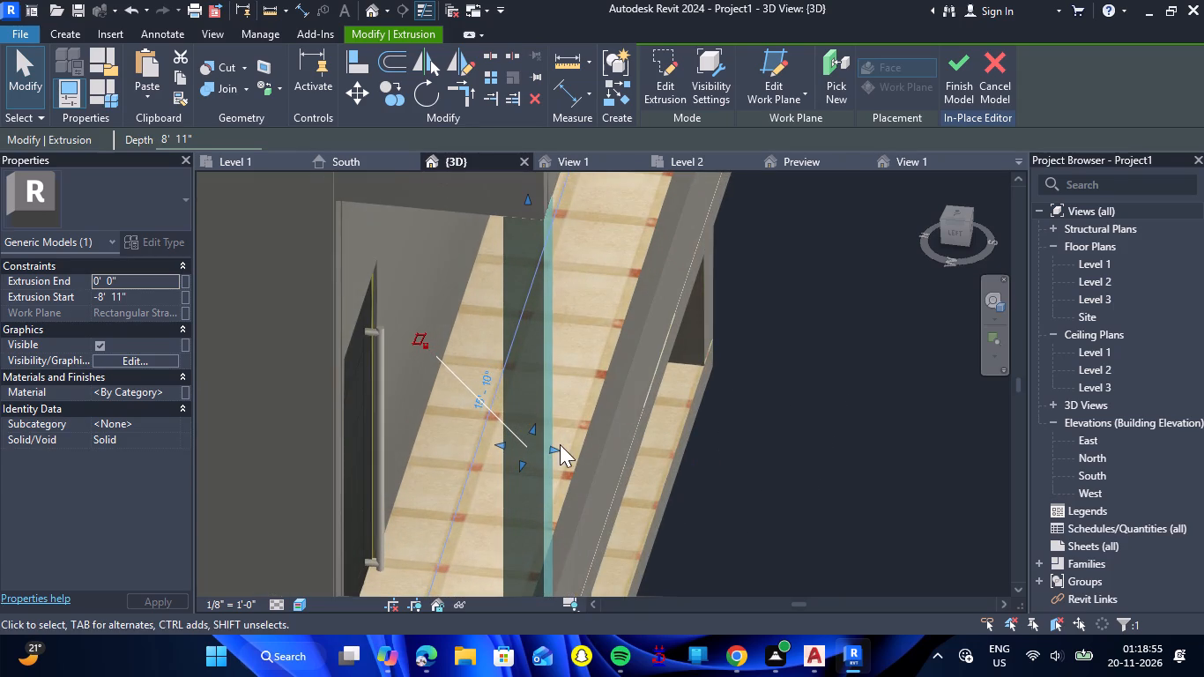
pyautogui.scroll(4, 554, 444)
pyautogui.moveTo(551, 454); pyautogui.dragTo(533, 456)
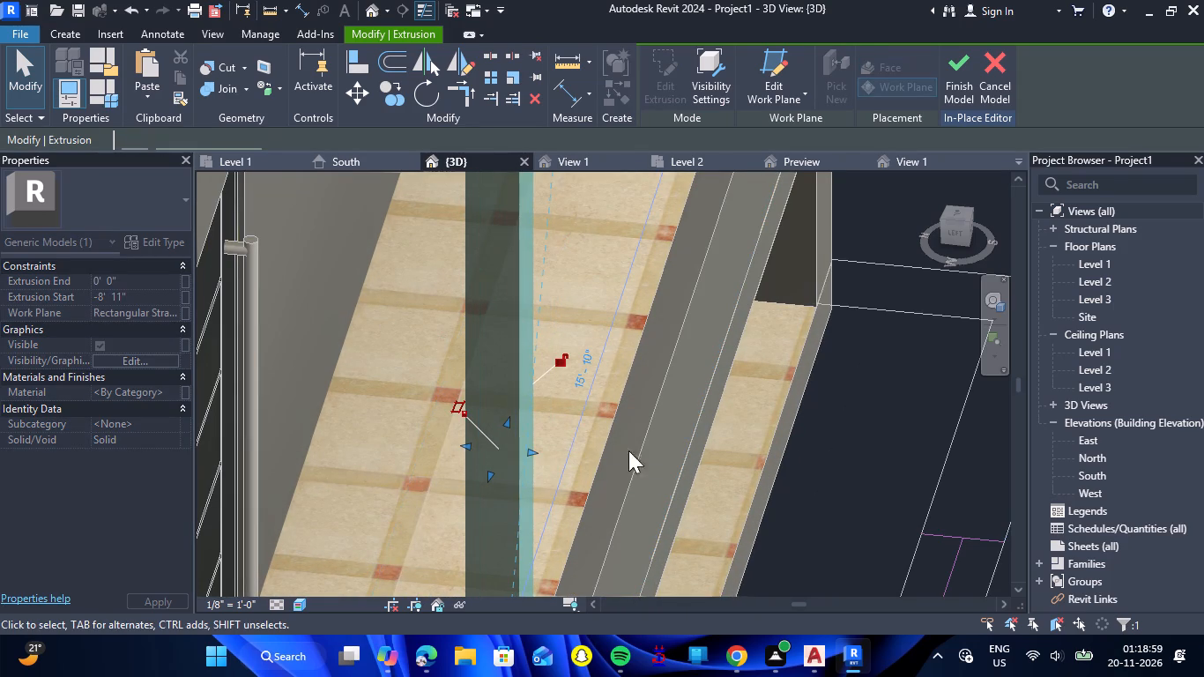
pyautogui.click(826, 453)
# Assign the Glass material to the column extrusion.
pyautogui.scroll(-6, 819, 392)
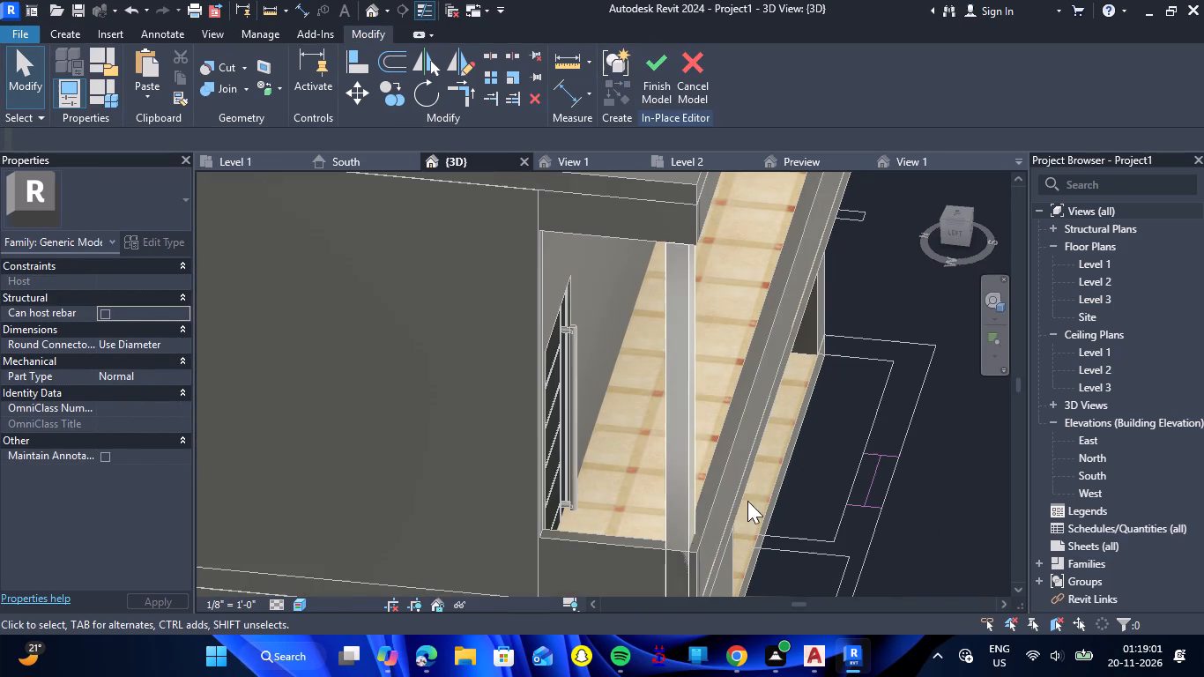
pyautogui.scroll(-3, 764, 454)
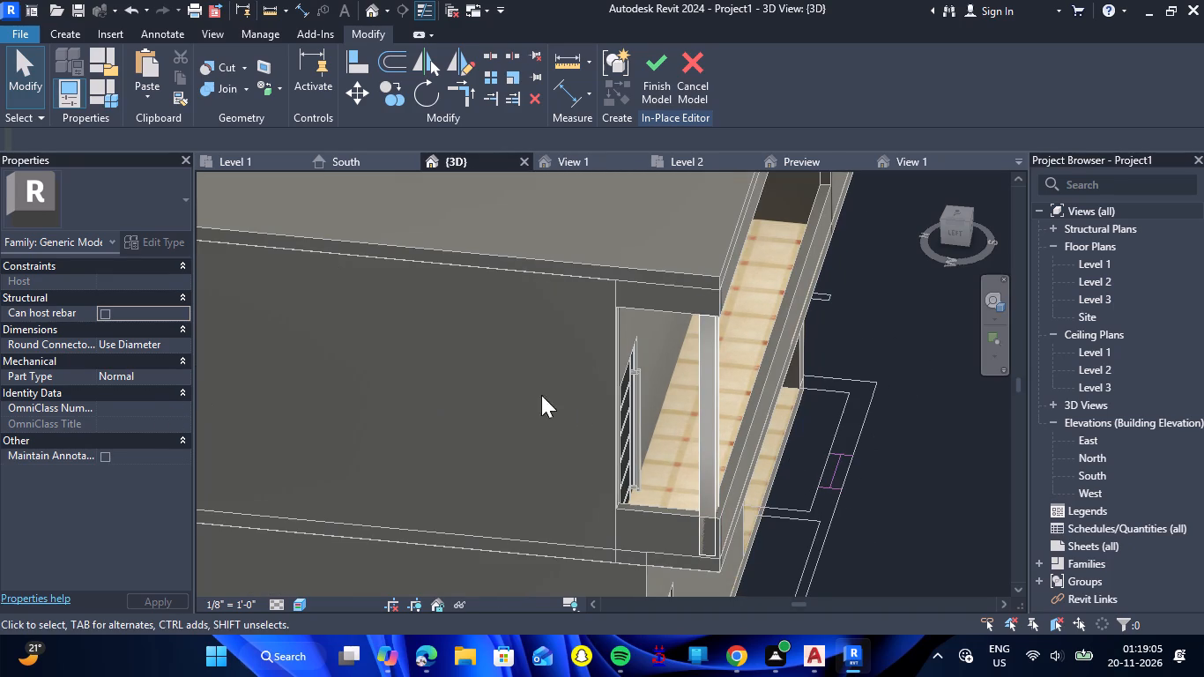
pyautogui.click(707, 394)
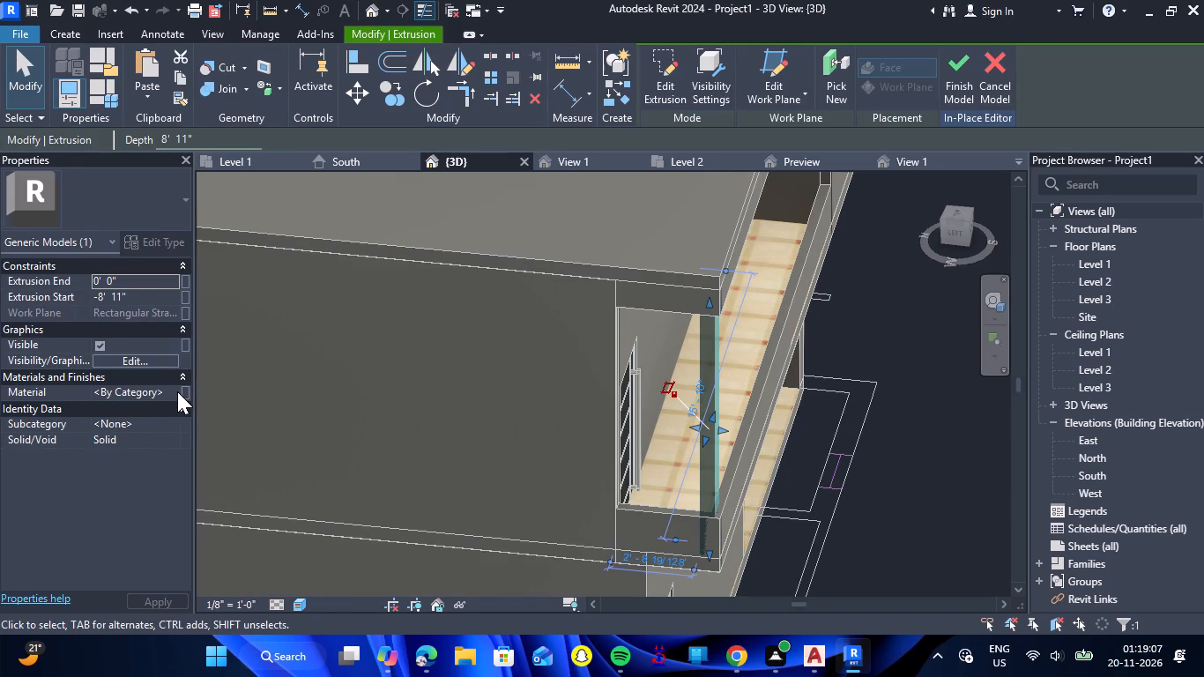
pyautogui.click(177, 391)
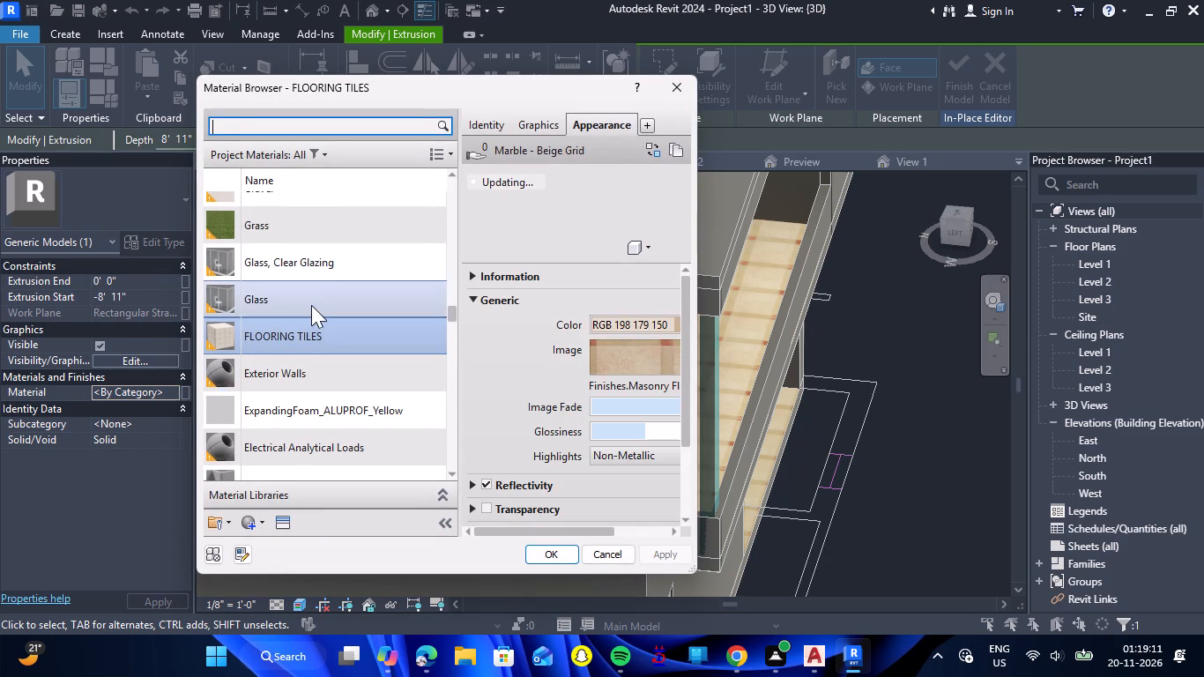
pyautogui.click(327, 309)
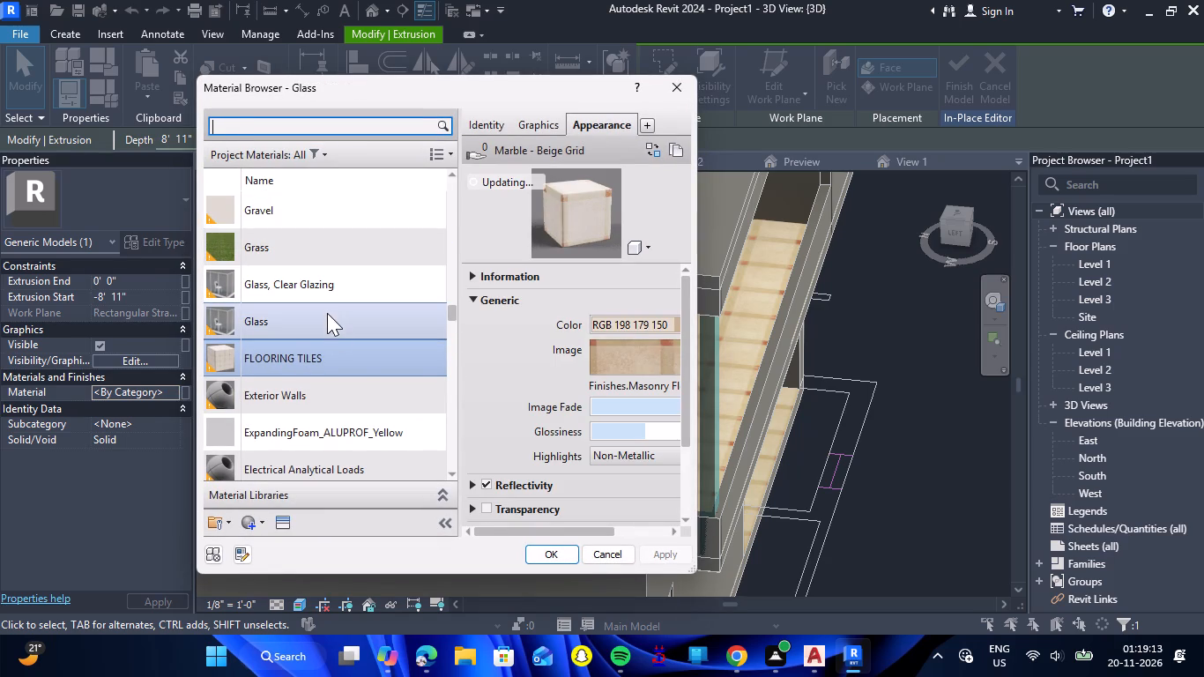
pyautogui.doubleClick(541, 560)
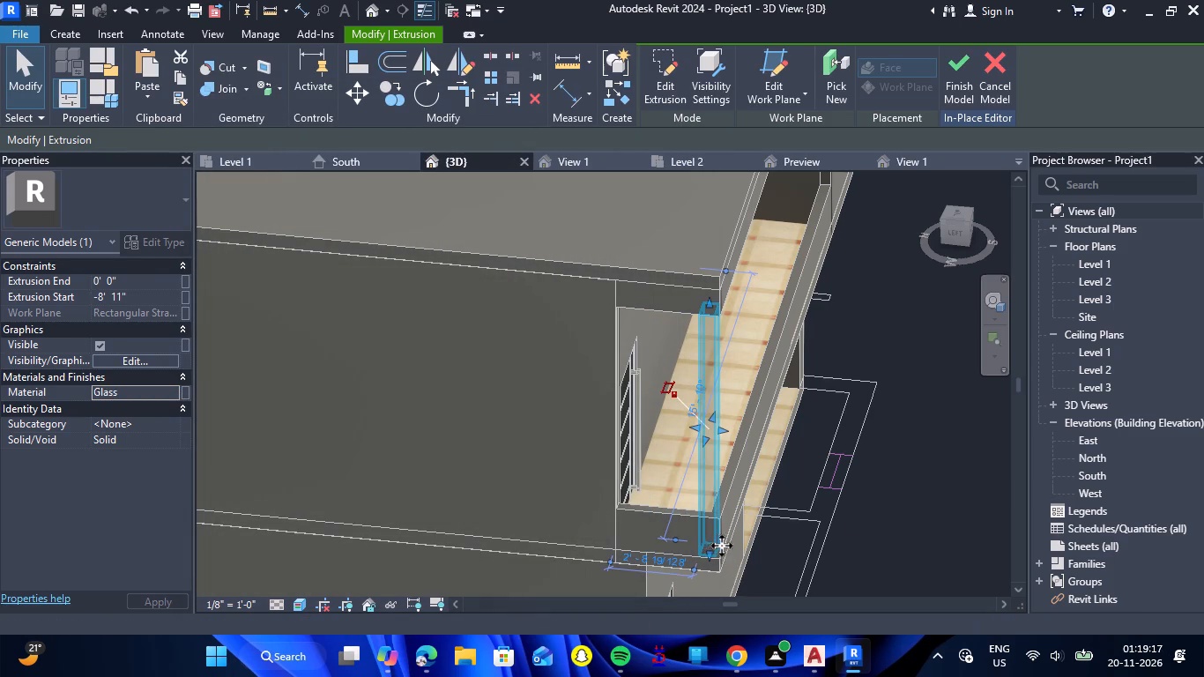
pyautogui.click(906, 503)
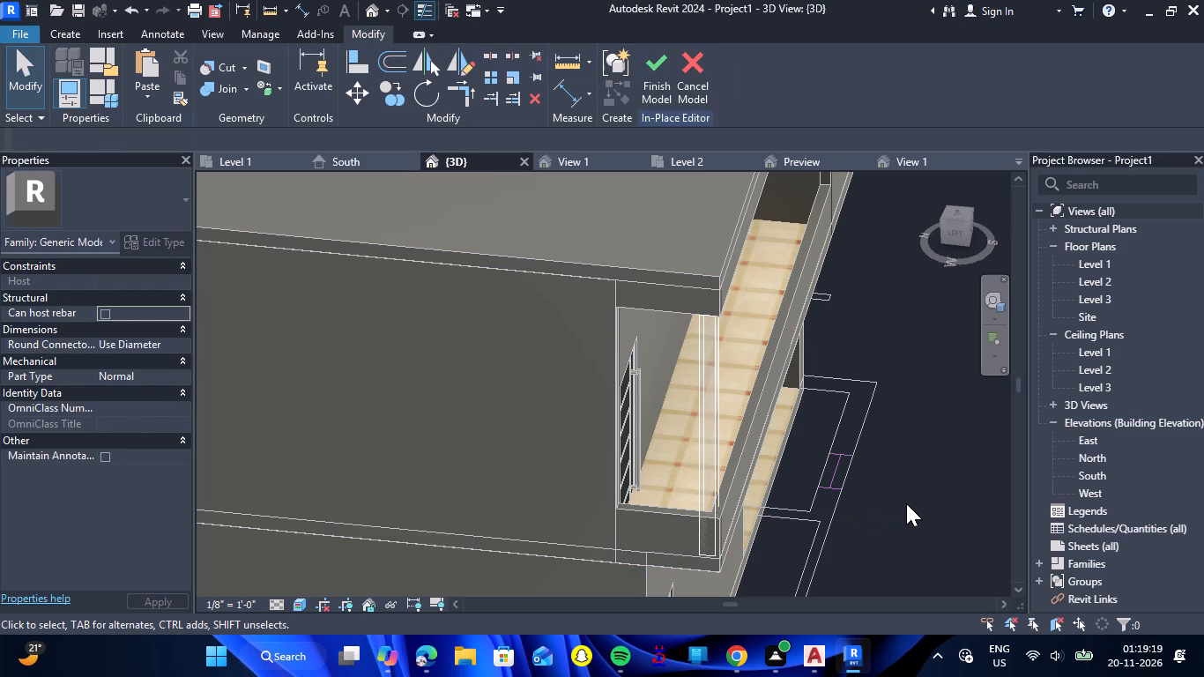
# Search the project materials for WHITE and assign Gypsum Wall Board to the column extrusion.
pyautogui.keyDown('shift'); pyautogui.moveTo(907, 500); pyautogui.dragTo(815, 502); pyautogui.keyUp('shift')
pyautogui.keyDown('shift'); pyautogui.moveTo(907, 500); pyautogui.dragTo(815, 502, button='right'); pyautogui.keyUp('shift')
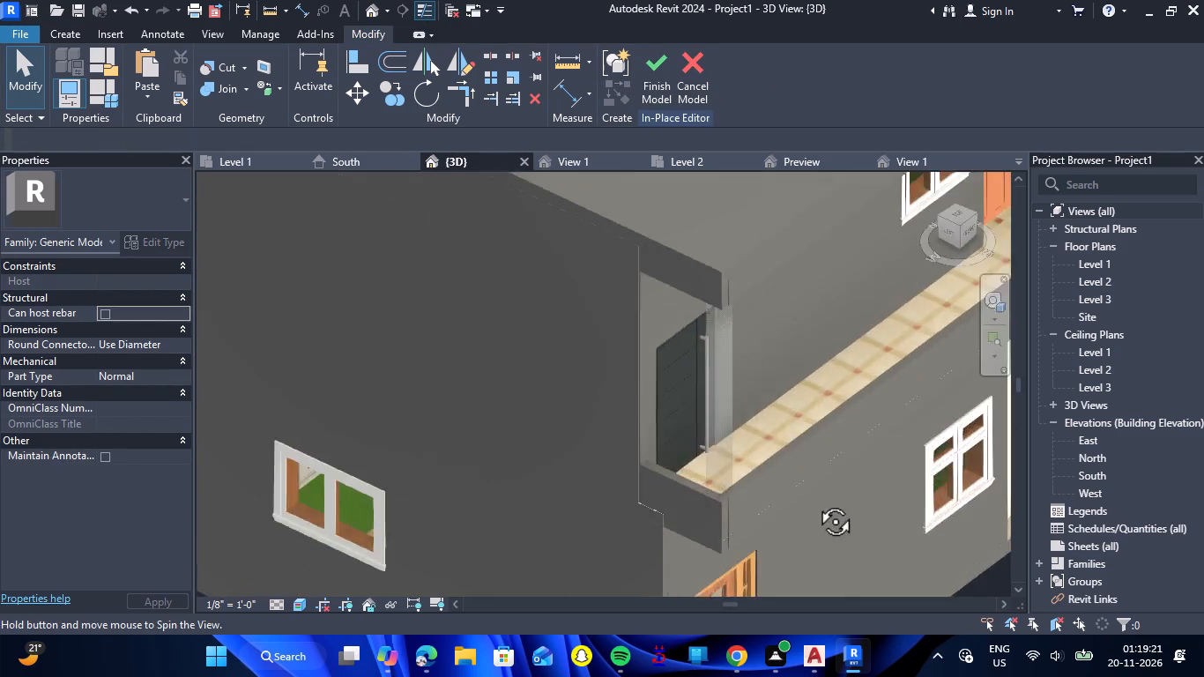
pyautogui.keyDown('shift'); pyautogui.moveTo(815, 502); pyautogui.dragTo(712, 466); pyautogui.keyUp('shift')
pyautogui.keyDown('shift'); pyautogui.moveTo(815, 502); pyautogui.dragTo(712, 466, button='right'); pyautogui.keyUp('shift')
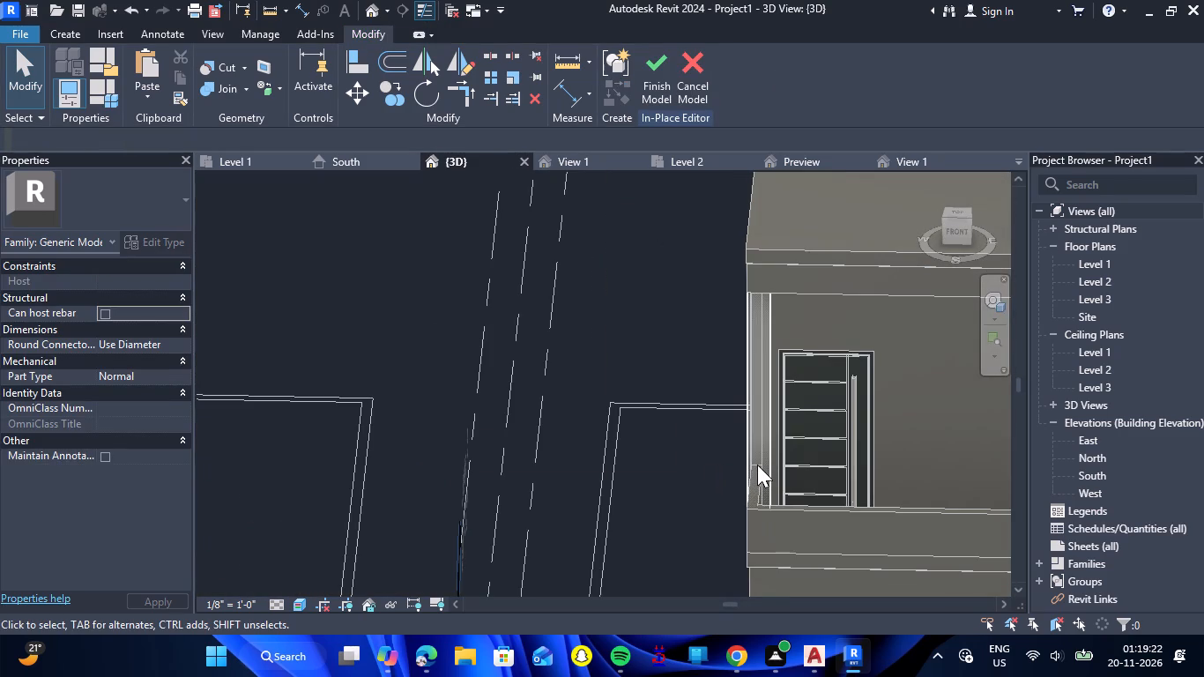
pyautogui.click(757, 465)
pyautogui.click(769, 450)
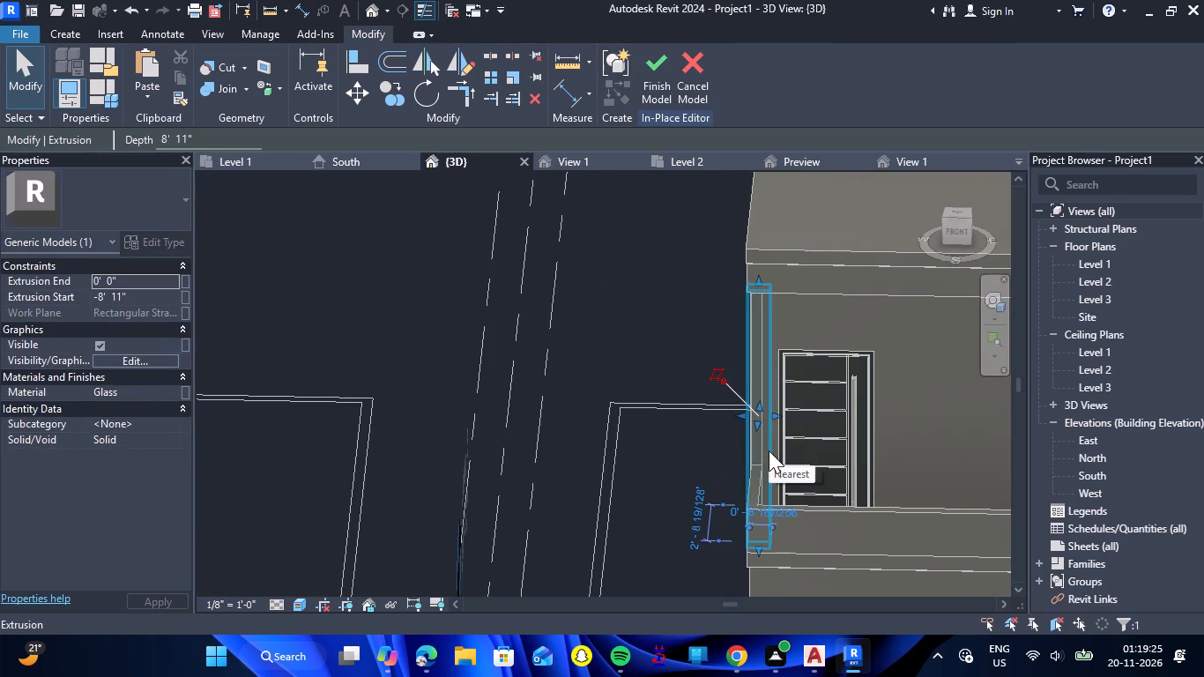
pyautogui.click(175, 394)
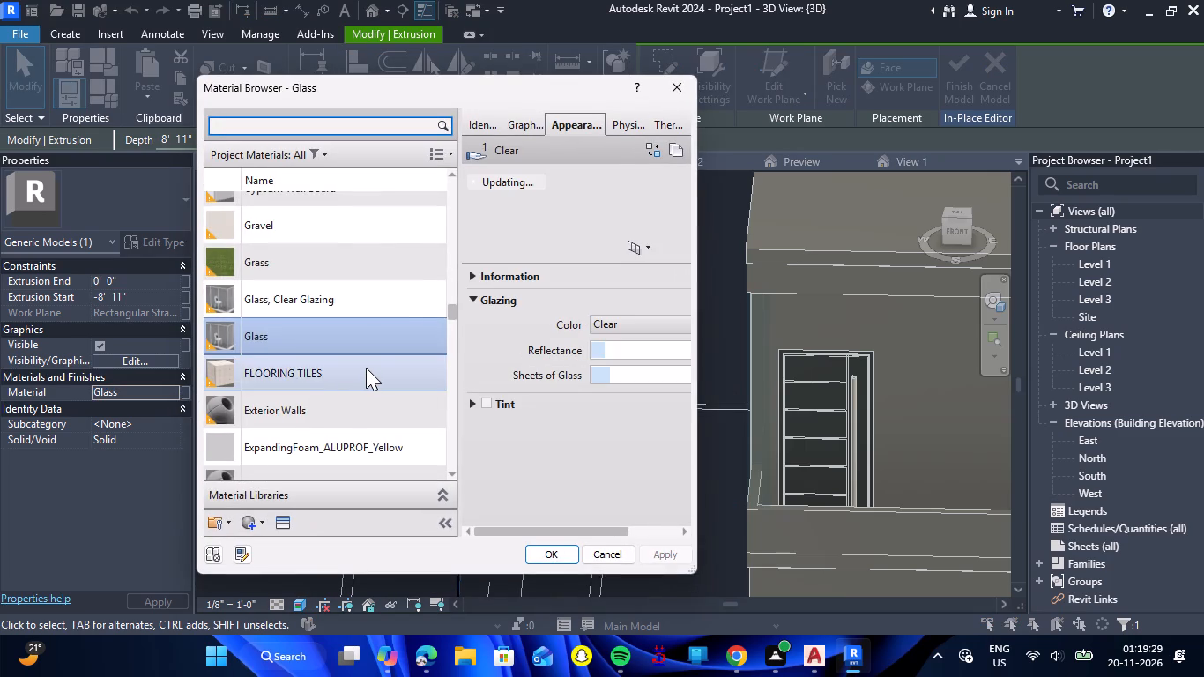
pyautogui.scroll(5, 366, 368)
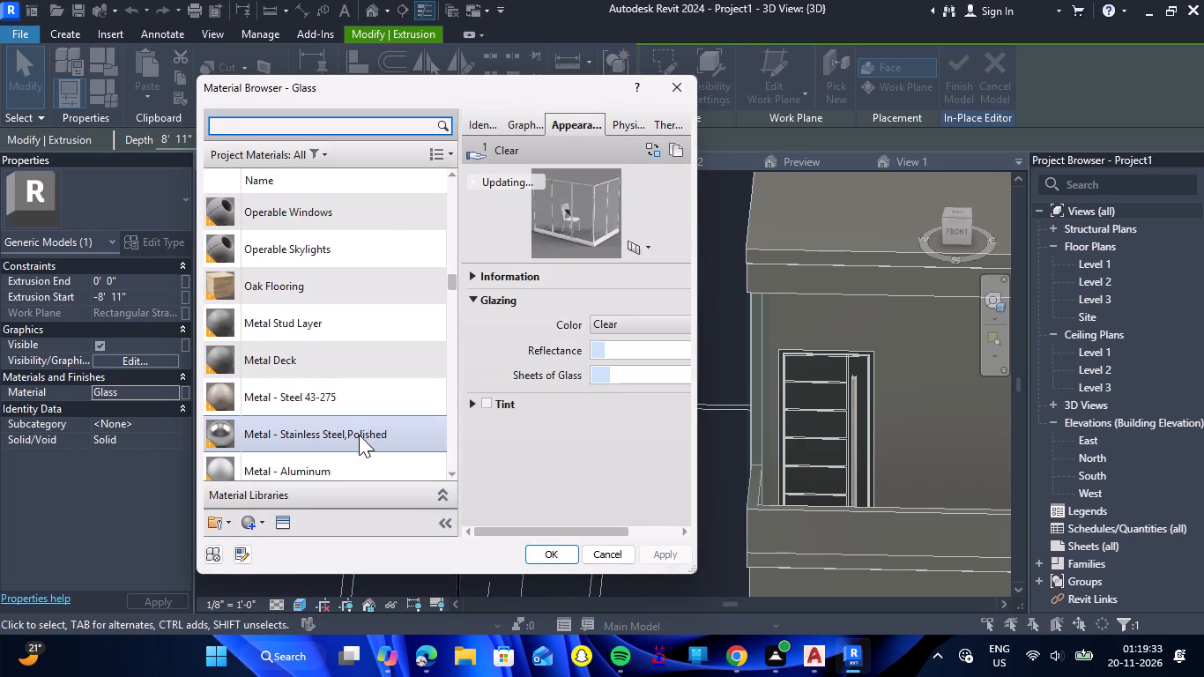
pyautogui.scroll(3, 314, 387)
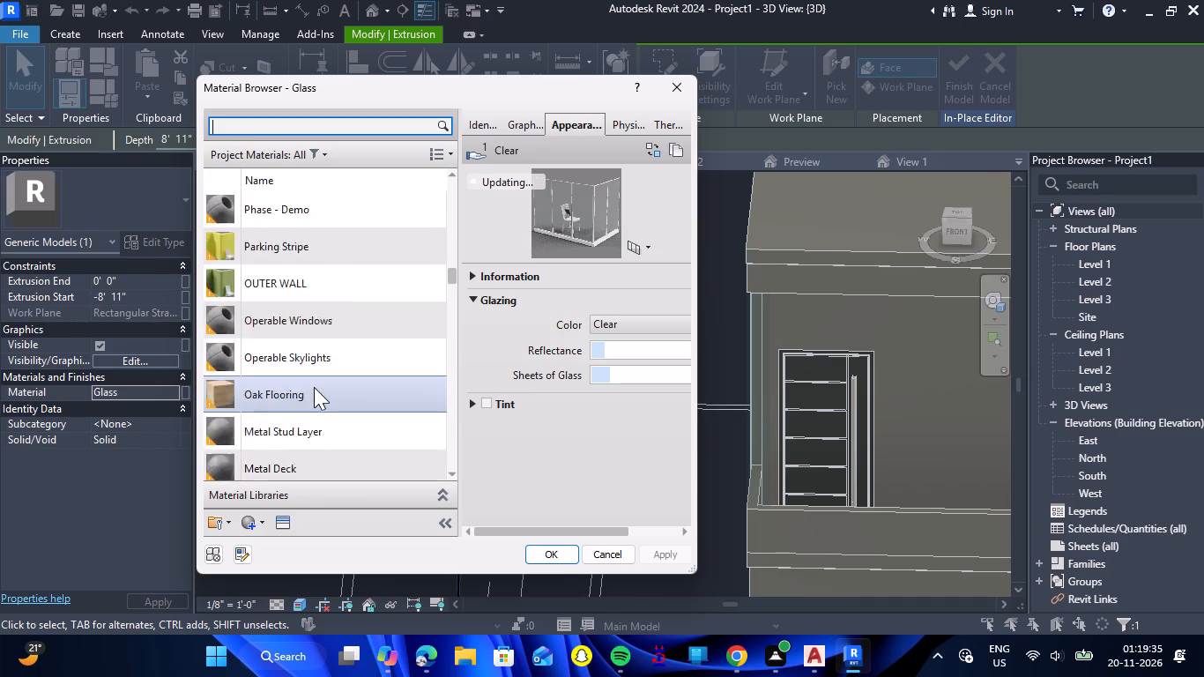
pyautogui.scroll(4, 314, 387)
pyautogui.click(312, 123)
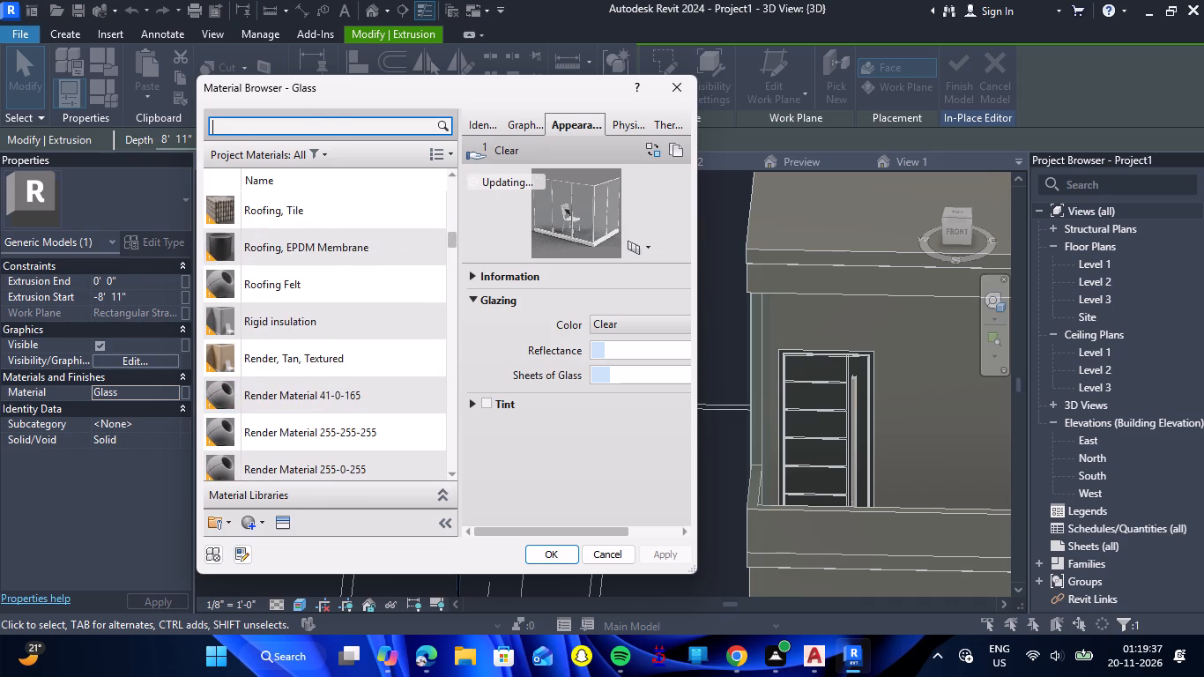
pyautogui.scroll(-7, 322, 310)
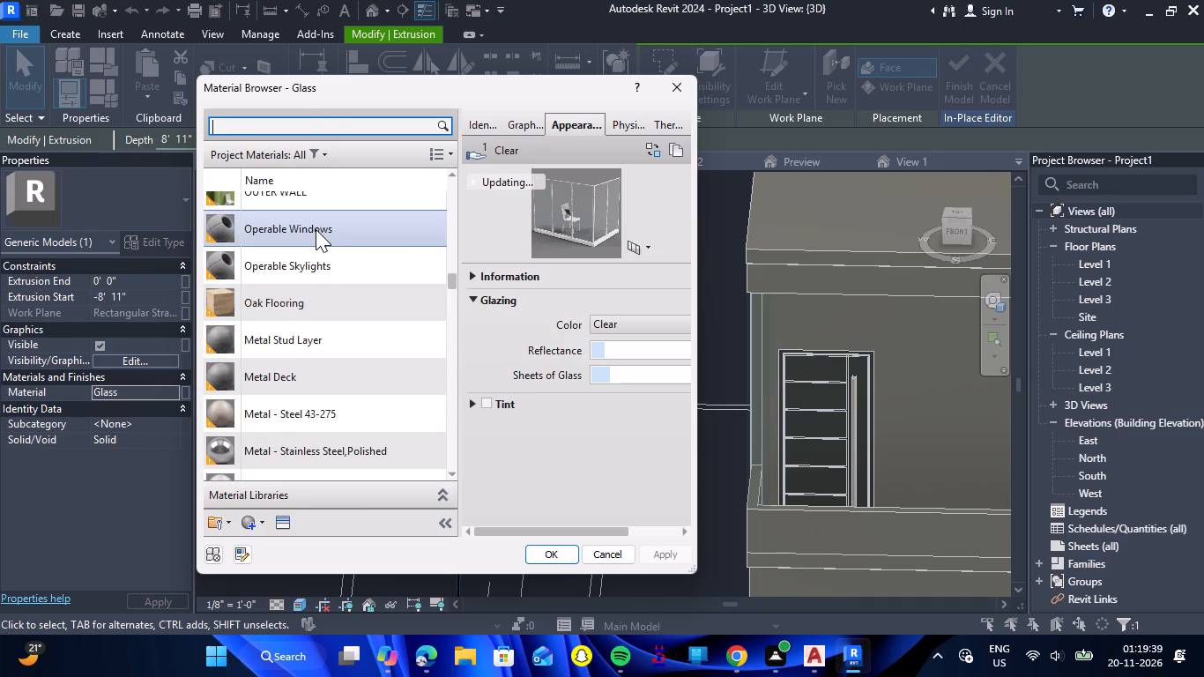
pyautogui.write('WHITE')
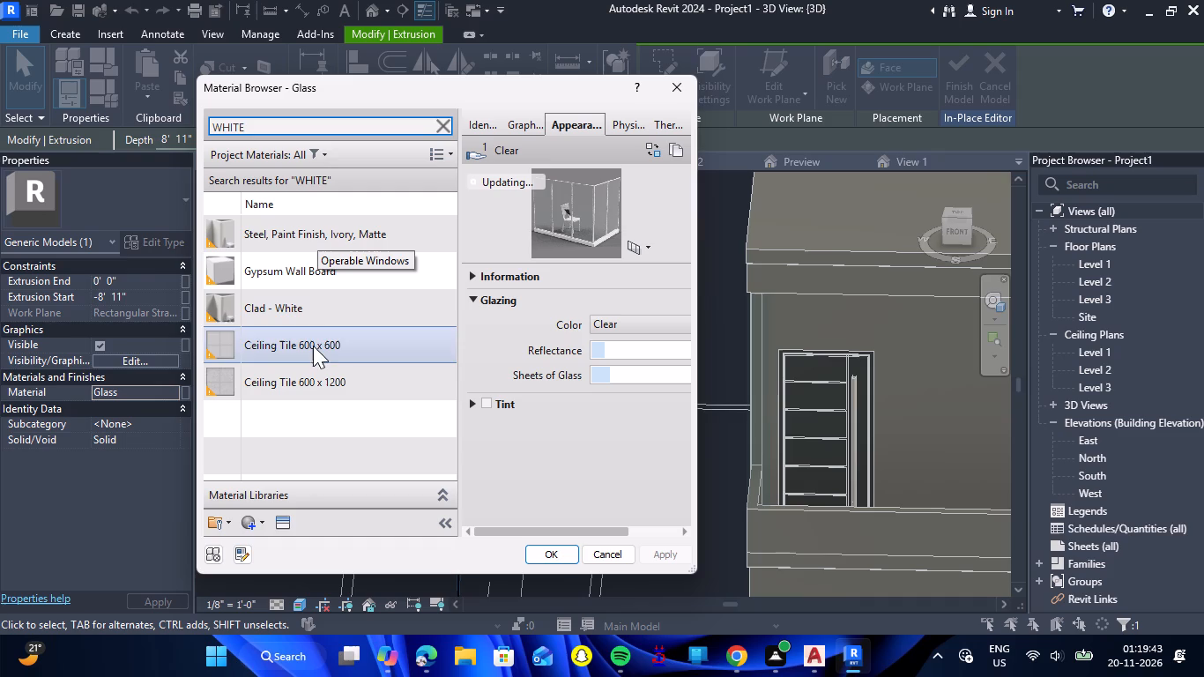
pyautogui.click(288, 279)
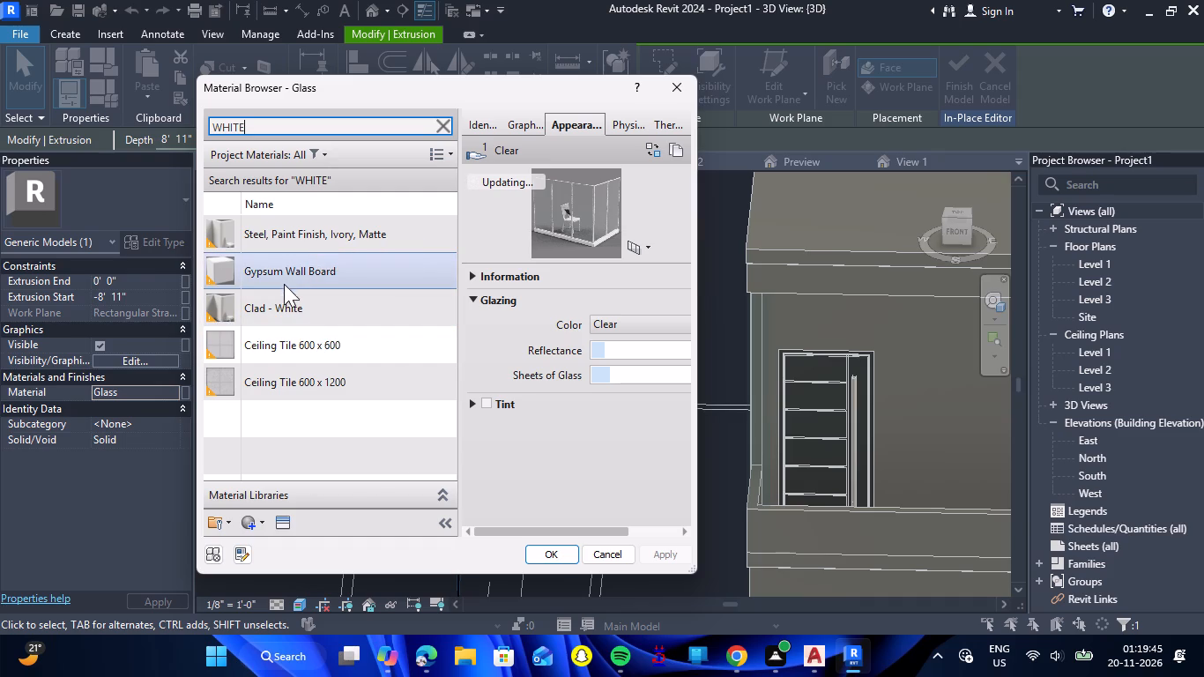
pyautogui.click(555, 554)
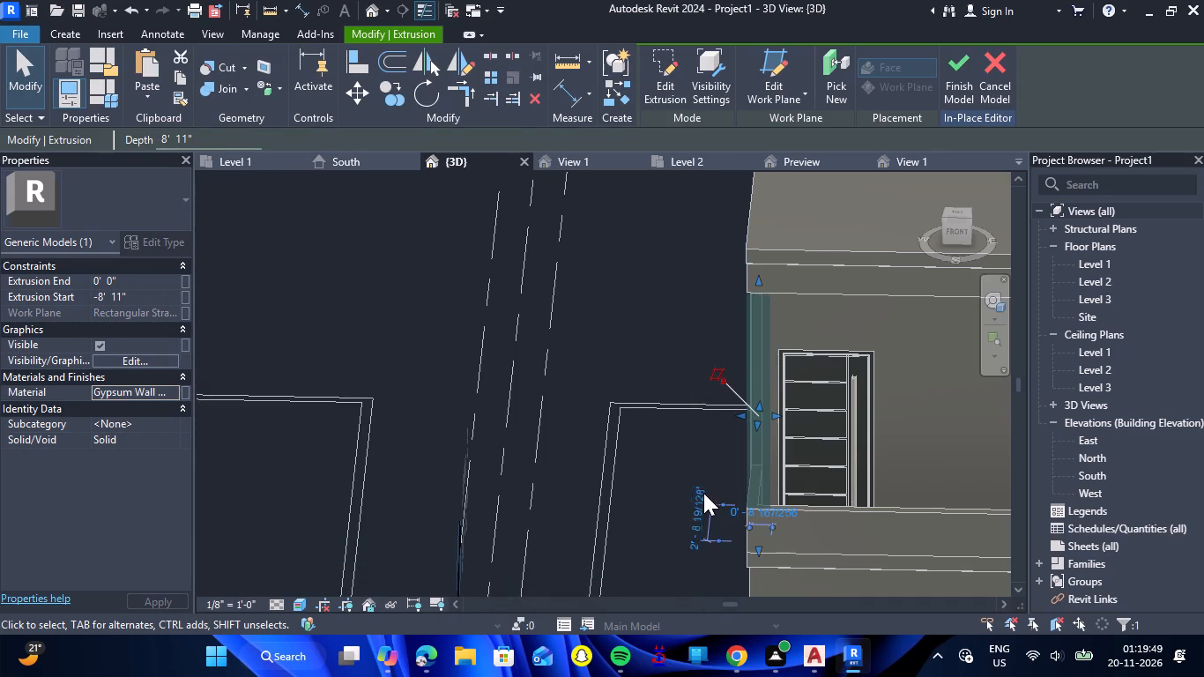
# Examine the column and its new material from the house's west side and front.
pyautogui.click(662, 342)
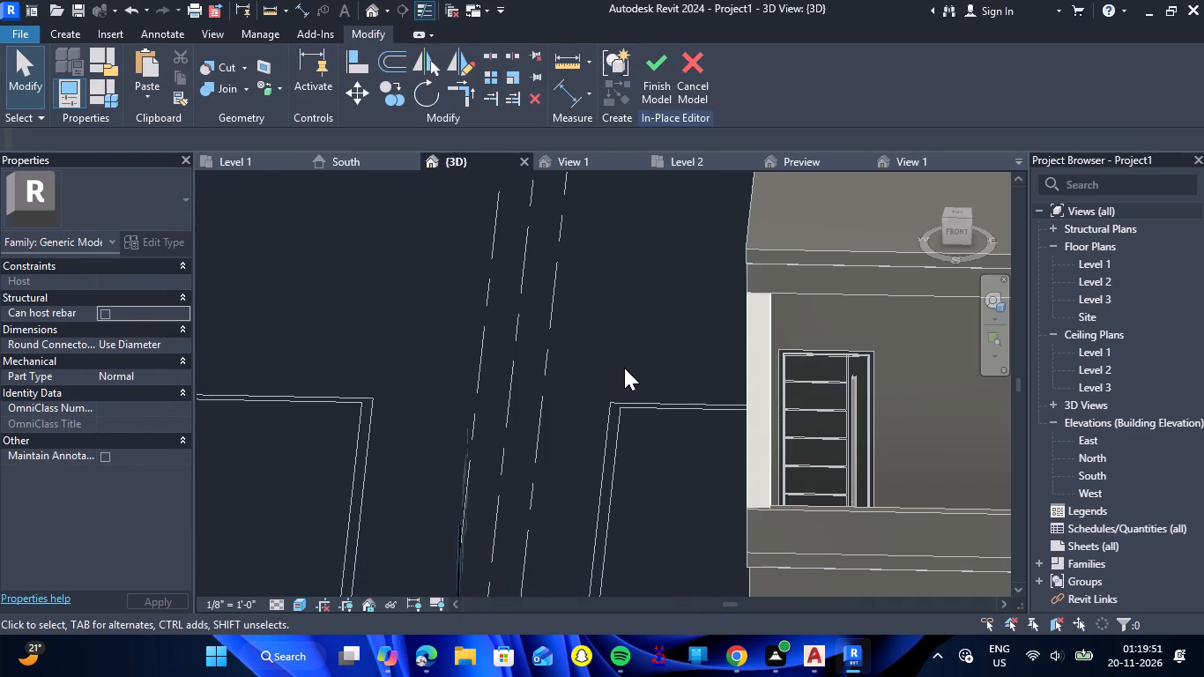
pyautogui.keyDown('shift'); pyautogui.moveTo(603, 373); pyautogui.dragTo(678, 387, button='right'); pyautogui.keyUp('shift')
pyautogui.keyDown('shift'); pyautogui.moveTo(603, 373); pyautogui.dragTo(678, 387); pyautogui.keyUp('shift')
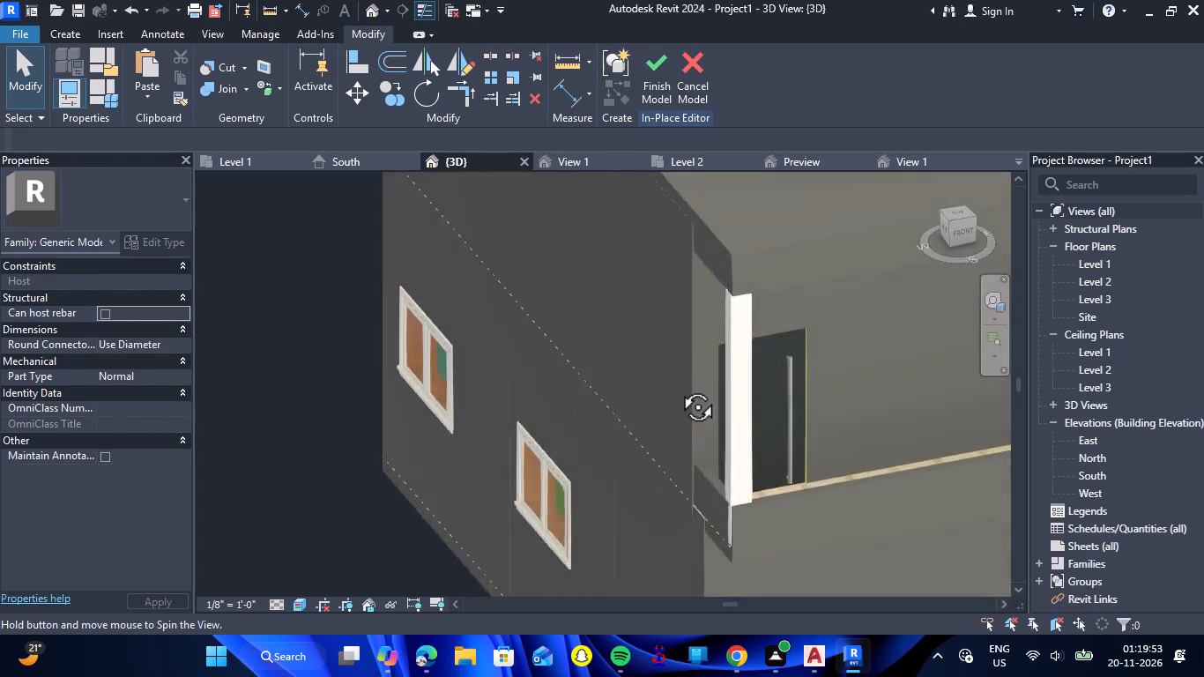
pyautogui.keyDown('shift'); pyautogui.moveTo(678, 387); pyautogui.dragTo(814, 401, button='right'); pyautogui.keyUp('shift')
pyautogui.keyDown('shift'); pyautogui.moveTo(678, 387); pyautogui.dragTo(814, 401); pyautogui.keyUp('shift')
pyautogui.scroll(-5, 816, 393)
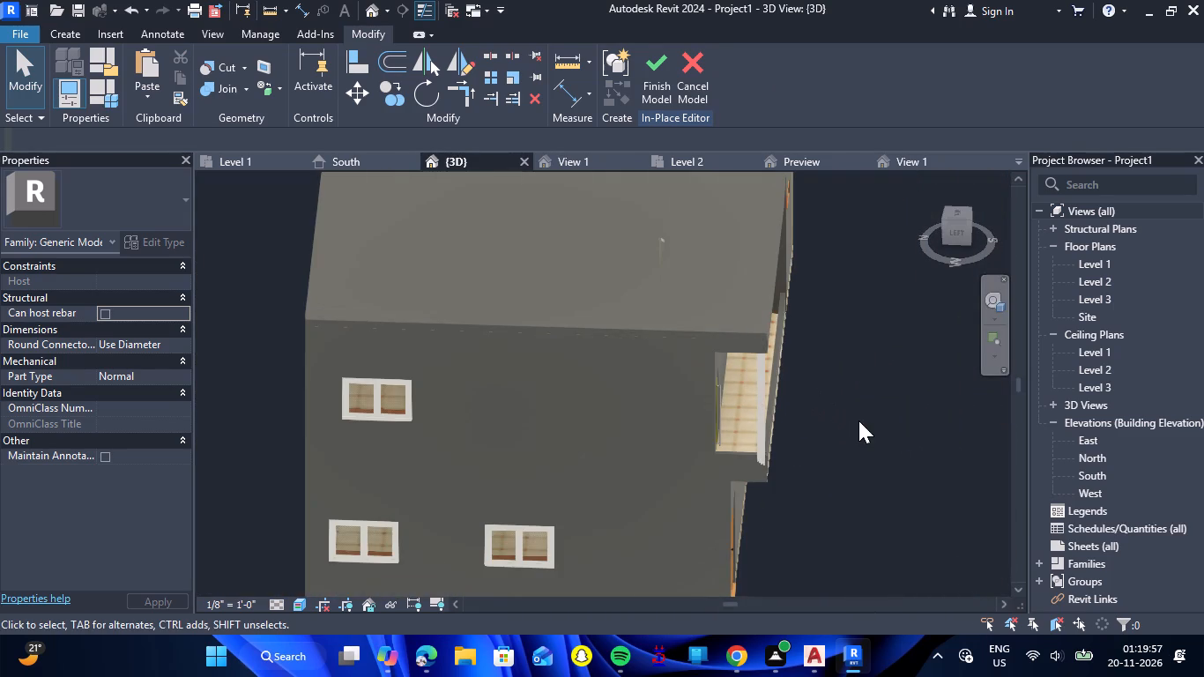
pyautogui.moveTo(858, 420); pyautogui.dragTo(757, 453)
pyautogui.moveTo(858, 420); pyautogui.dragTo(757, 453, button='right')
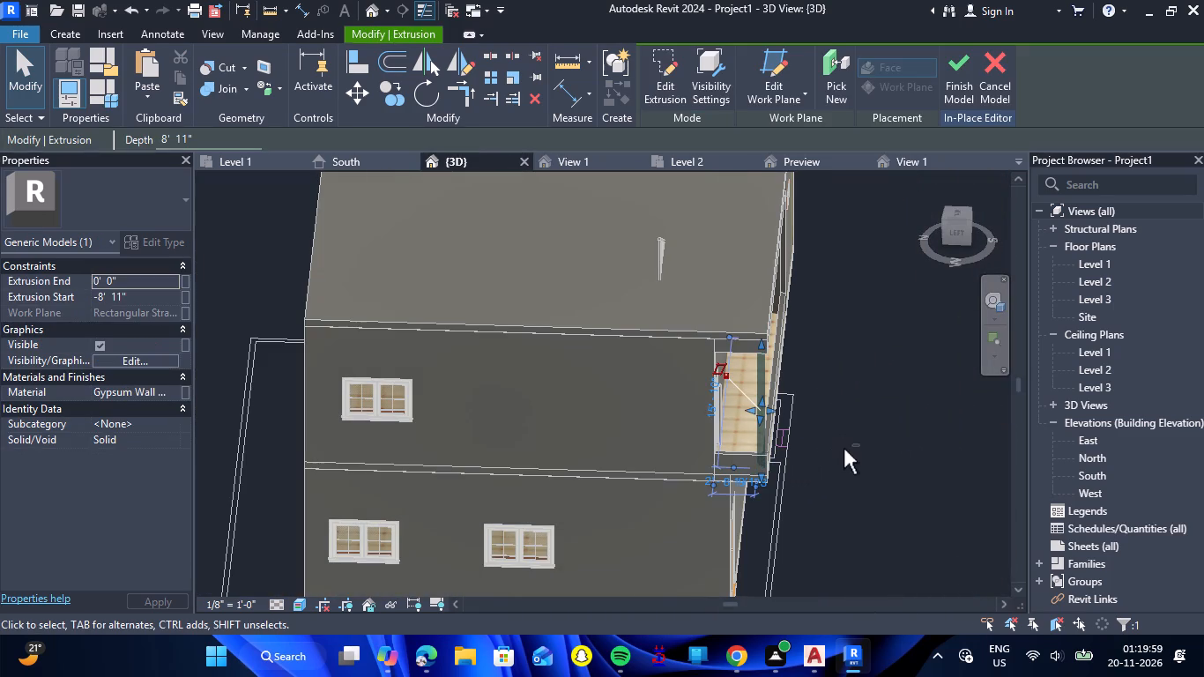
pyautogui.press('Escape')
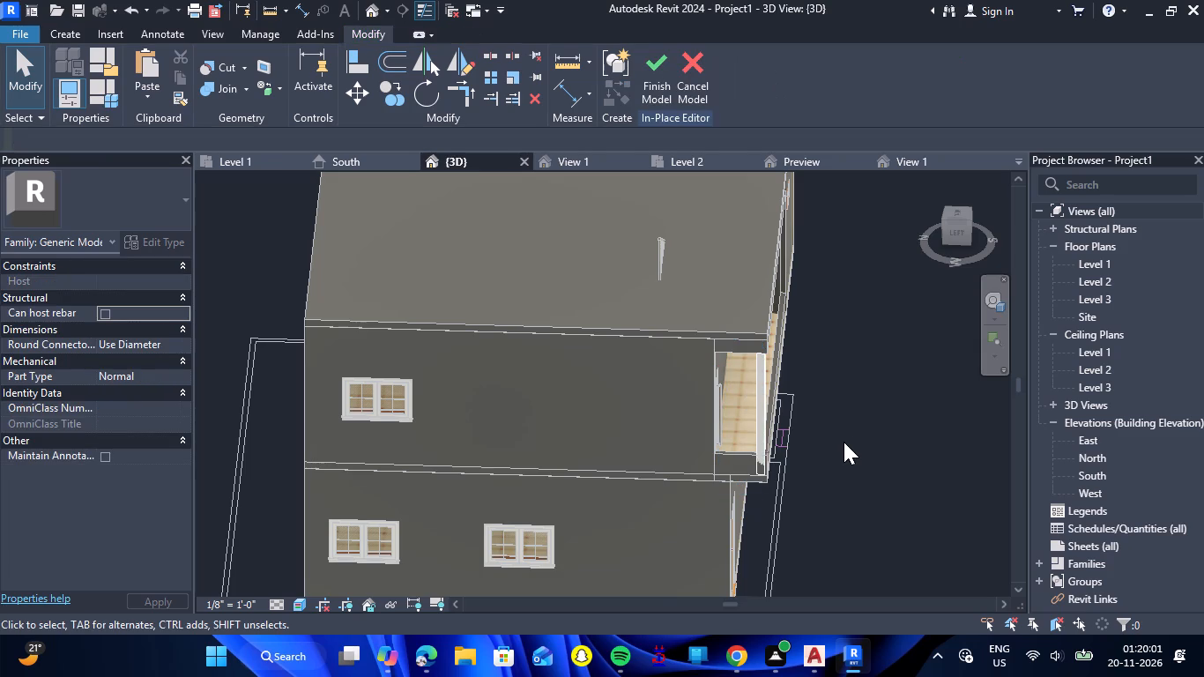
pyautogui.keyDown('shift'); pyautogui.moveTo(844, 448); pyautogui.dragTo(651, 376); pyautogui.keyUp('shift')
pyautogui.keyDown('shift'); pyautogui.moveTo(844, 448); pyautogui.dragTo(651, 376, button='right'); pyautogui.keyUp('shift')
pyautogui.scroll(-7, 569, 381)
pyautogui.scroll(4, 695, 394)
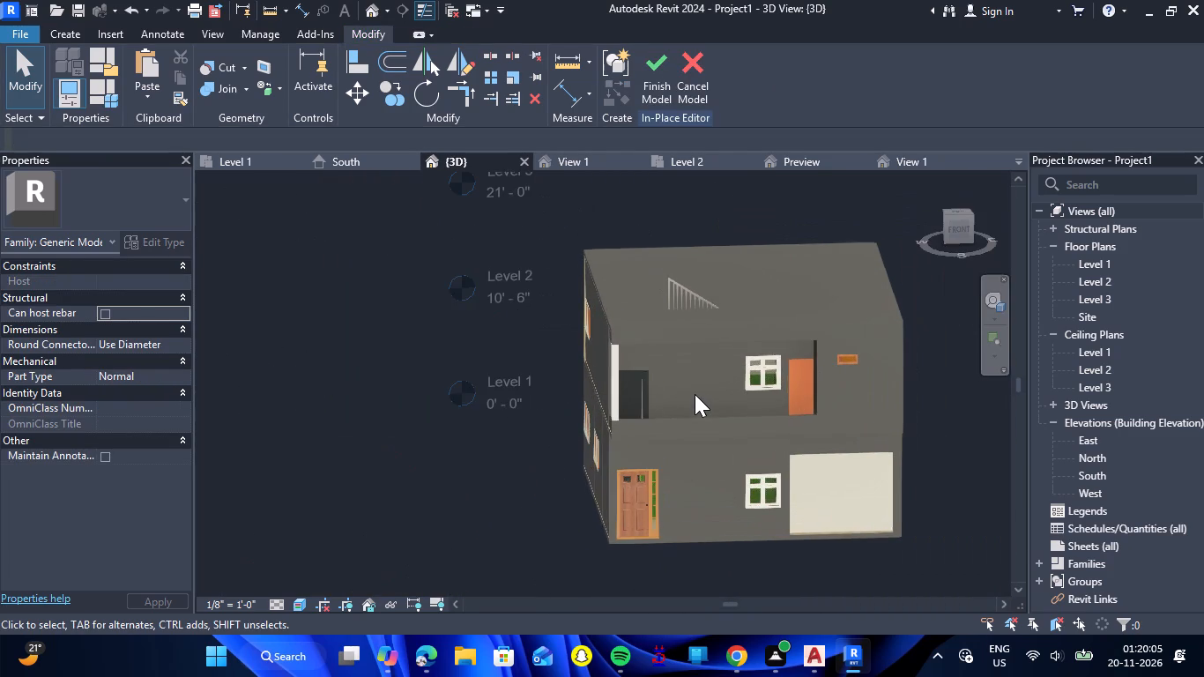
# Start Paint, search the materials for OUT, and paint the ground floor's front wall with OUTER WALL.
pyautogui.write('PT')
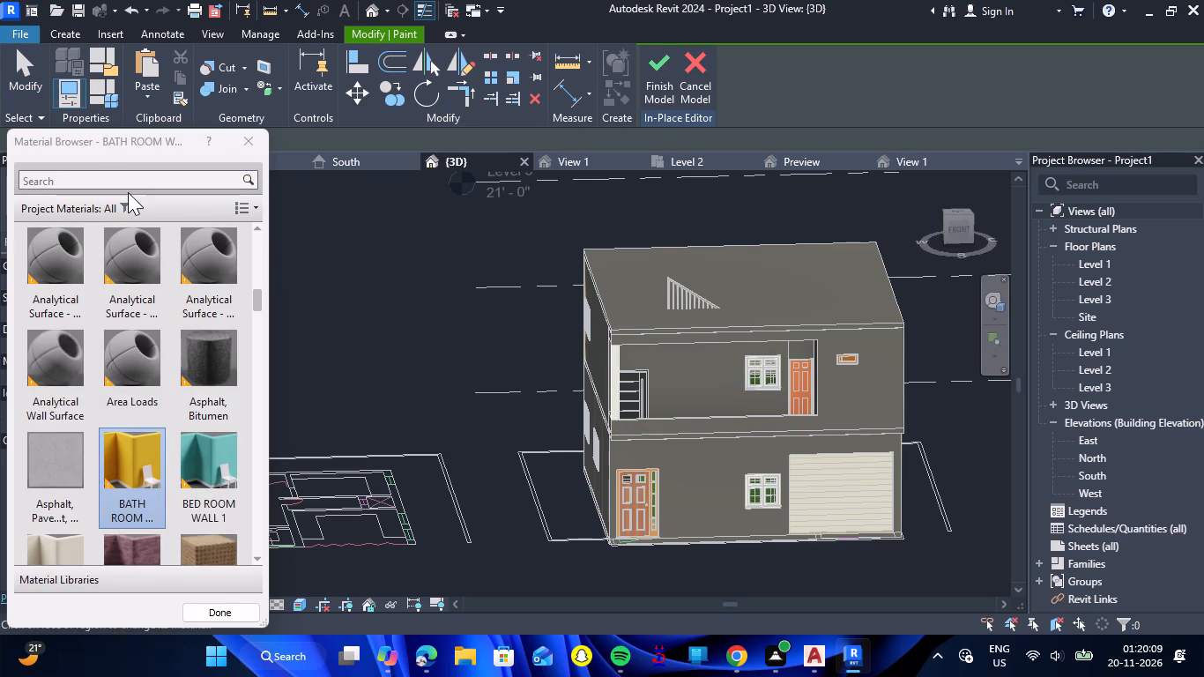
pyautogui.click(129, 182)
pyautogui.press('o')
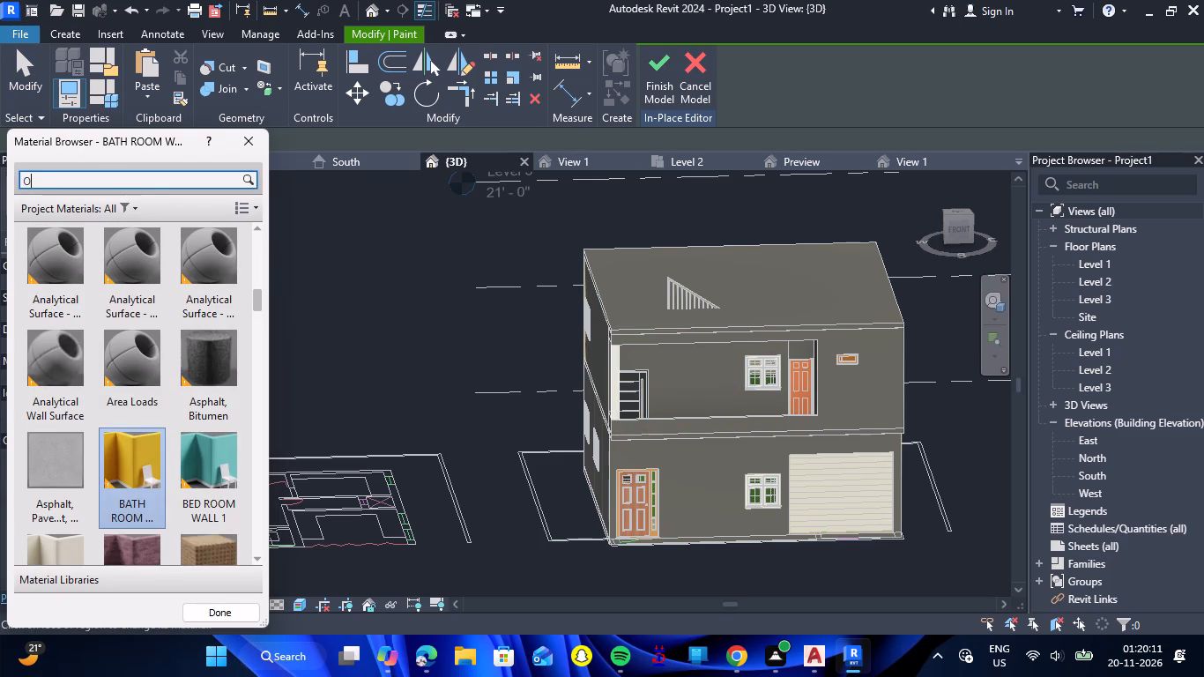
pyautogui.write('UT')
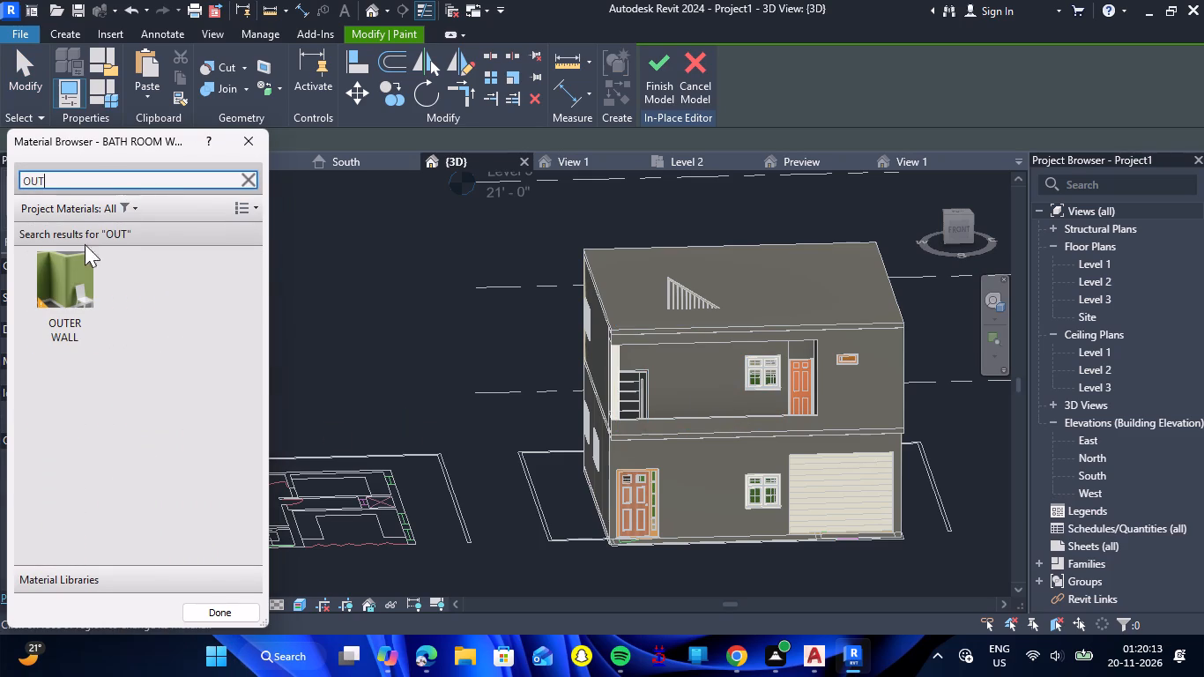
pyautogui.click(51, 283)
pyautogui.click(687, 488)
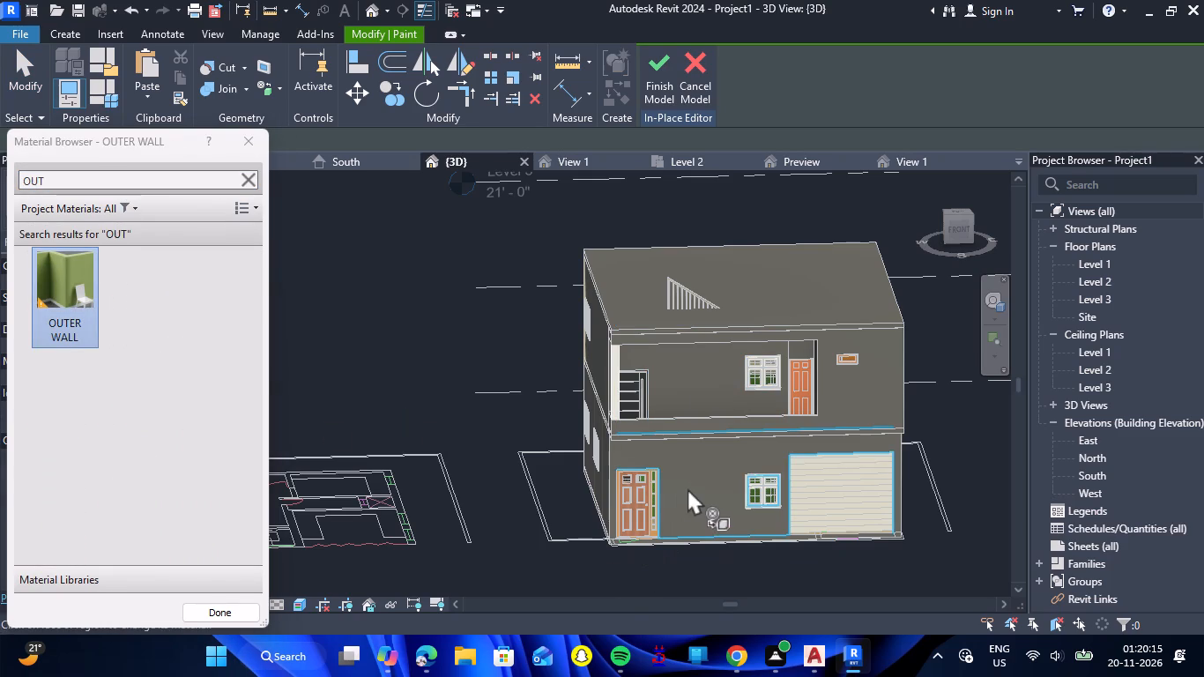
# Paint the upper floor's front faces with OUTER WALL: balcony parapet, balcony back wall, wall above the orange door, and wall beside the balcony.
pyautogui.scroll(5, 587, 493)
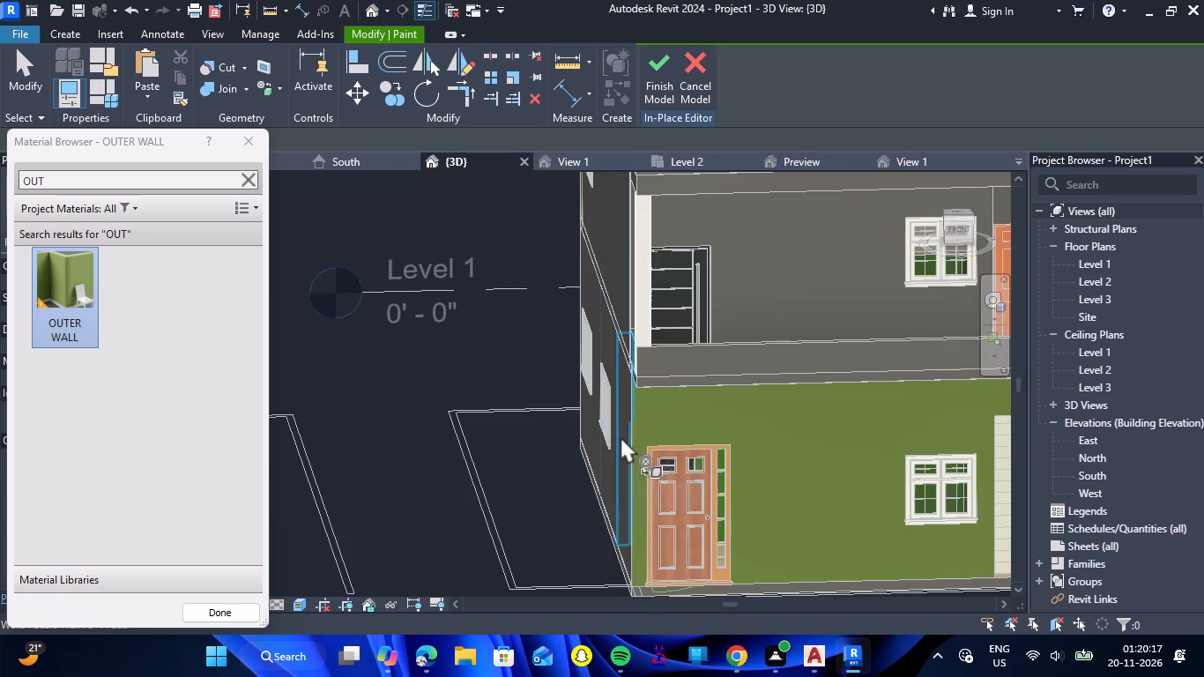
pyautogui.click(731, 351)
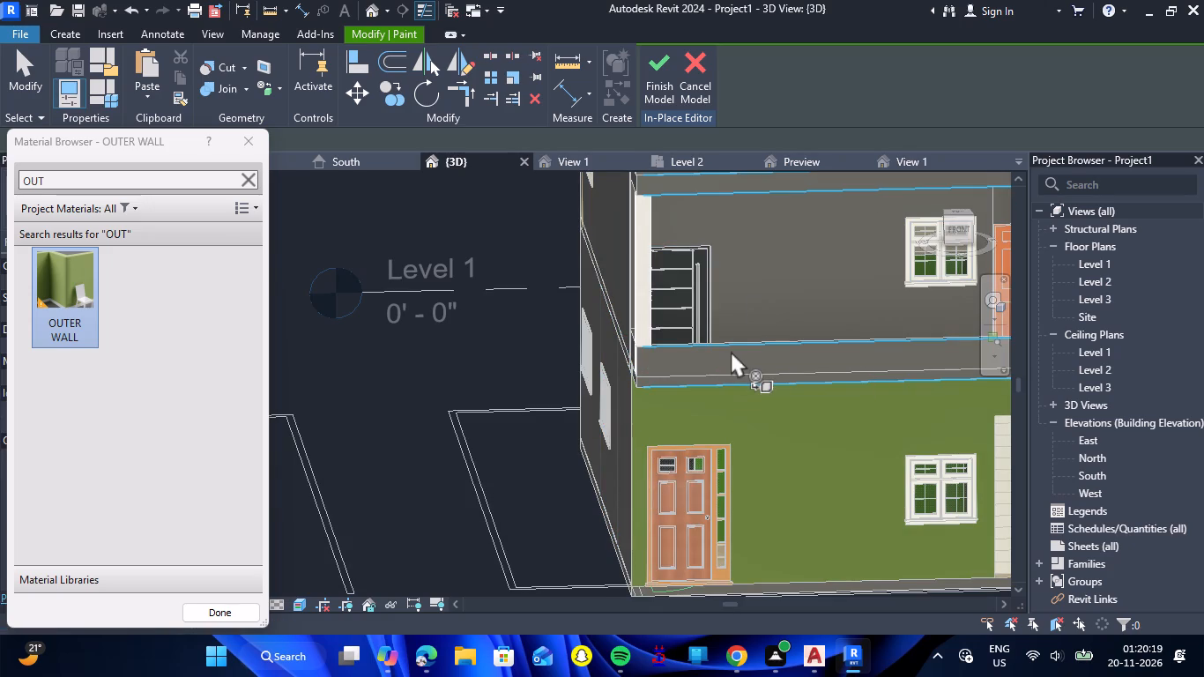
pyautogui.scroll(-1, 731, 351)
pyautogui.click(767, 290)
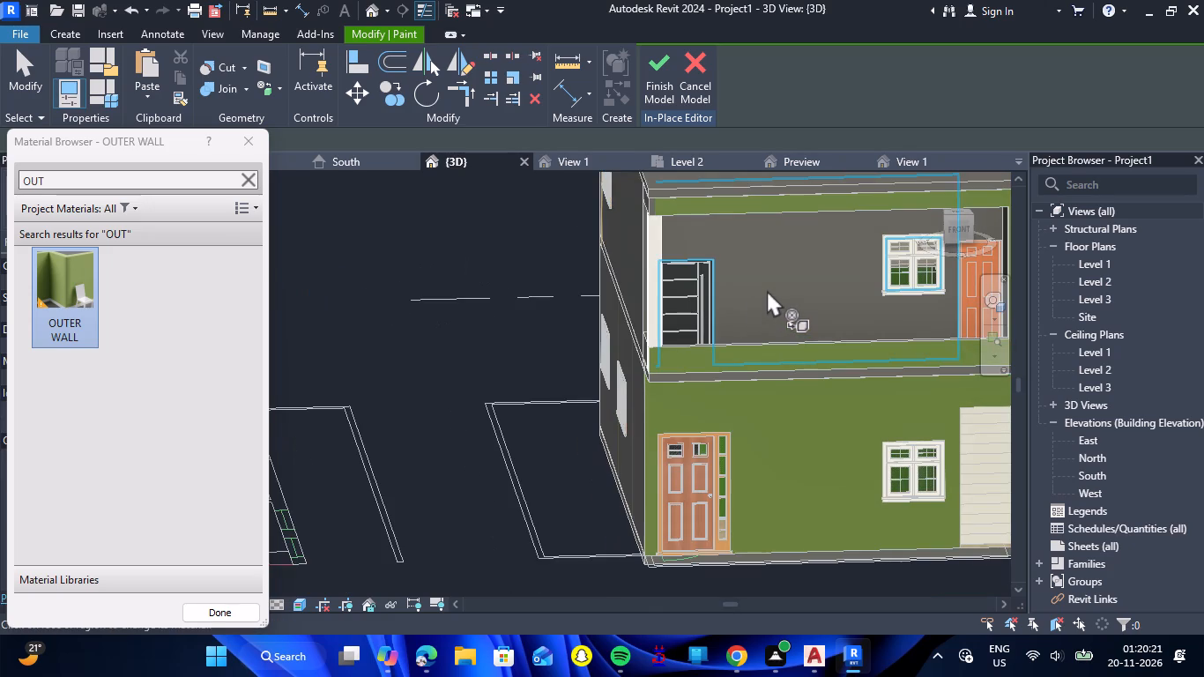
pyautogui.scroll(-5, 767, 290)
pyautogui.scroll(5, 911, 267)
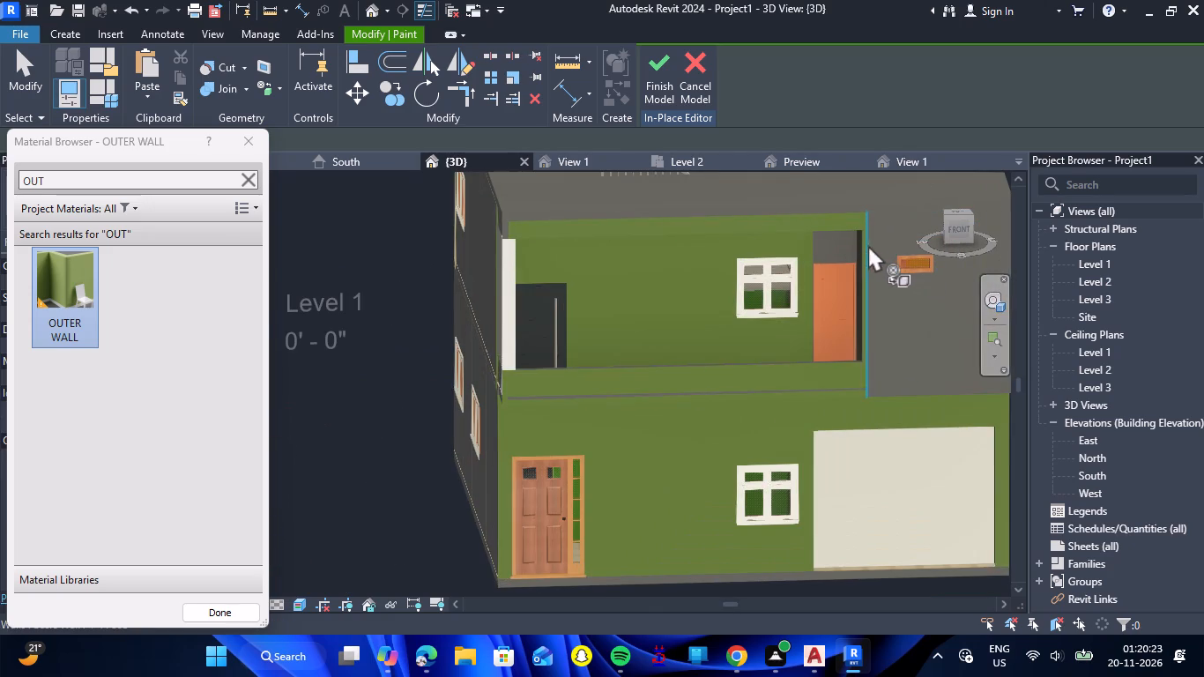
pyautogui.click(837, 249)
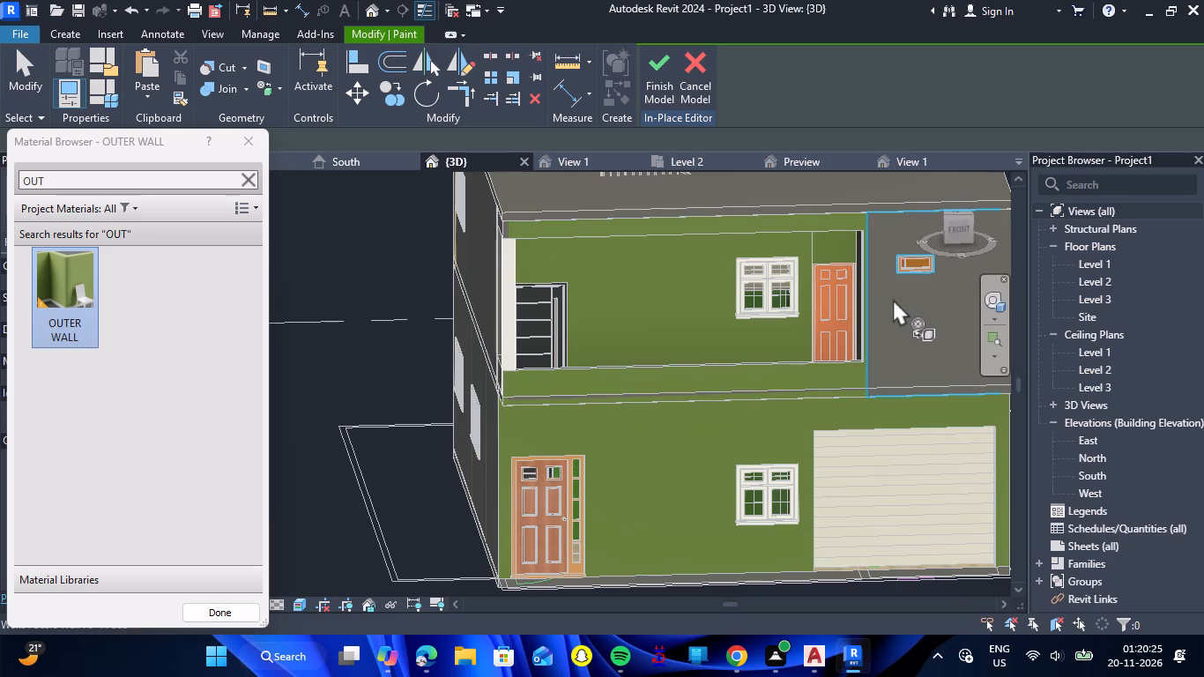
pyautogui.click(893, 299)
# Paint the west side's upper wall, all ground-floor wall sections and the balcony's side parapet with OUTER WALL.
pyautogui.scroll(-3, 893, 300)
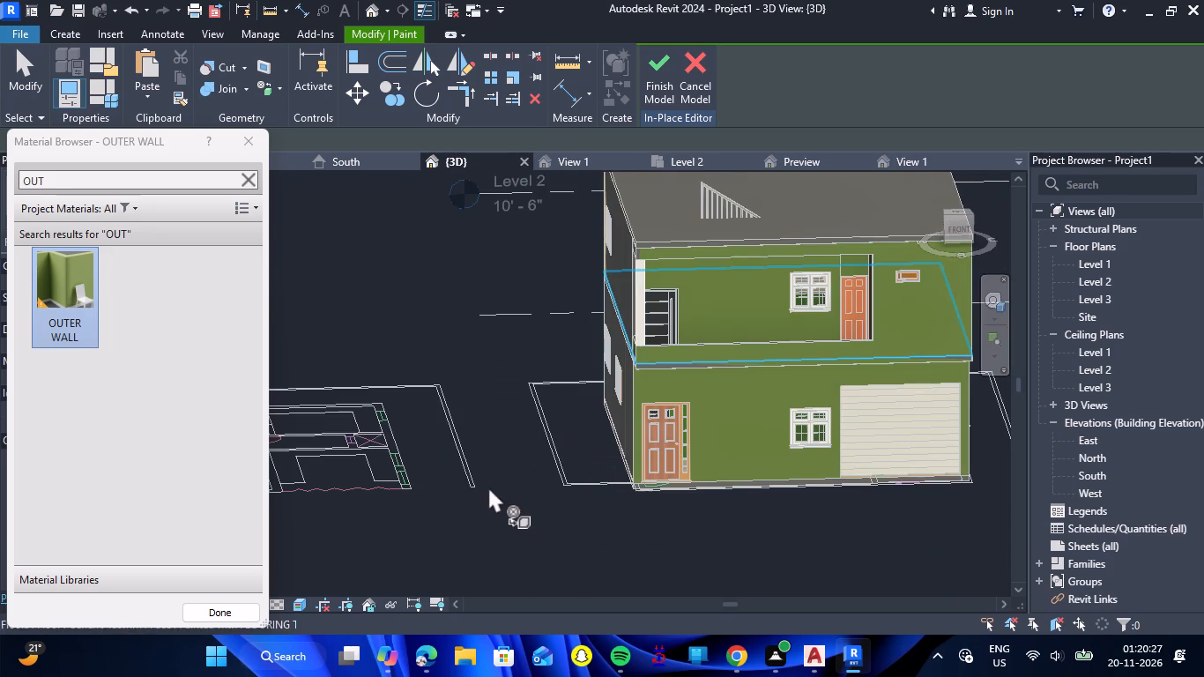
pyautogui.moveTo(483, 514); pyautogui.dragTo(606, 510)
pyautogui.keyDown('shift'); pyautogui.moveTo(483, 514); pyautogui.dragTo(606, 510, button='right'); pyautogui.keyUp('shift')
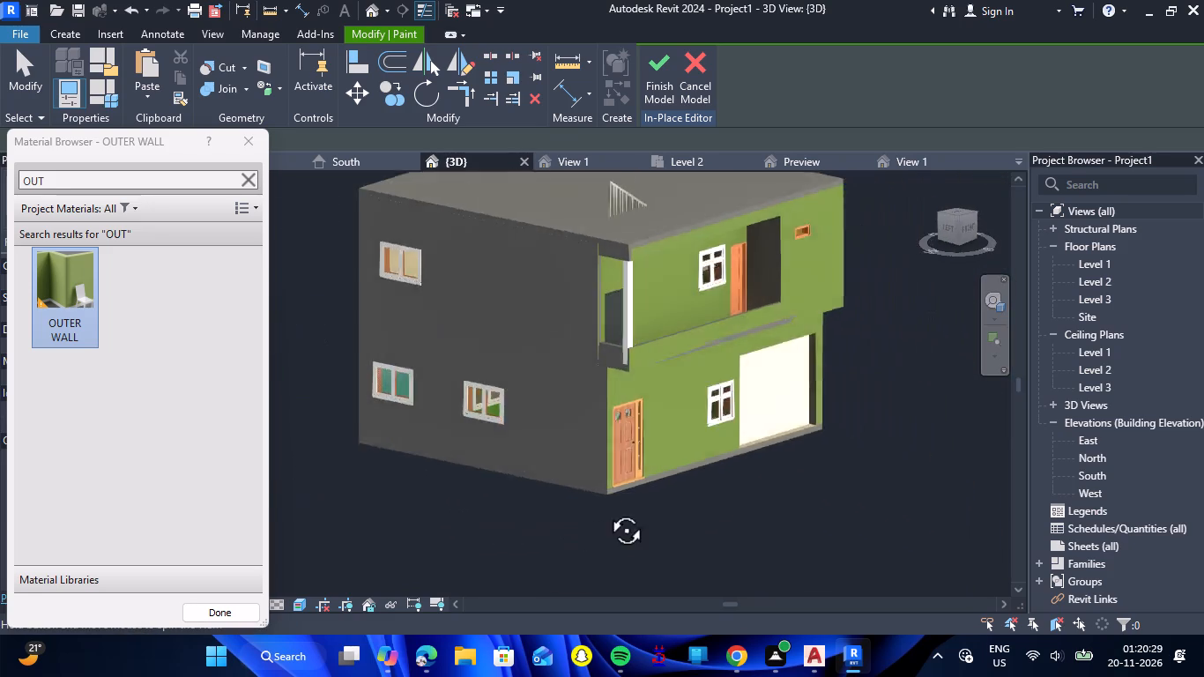
pyautogui.moveTo(606, 510); pyautogui.dragTo(631, 510)
pyautogui.keyDown('shift'); pyautogui.moveTo(606, 510); pyautogui.dragTo(631, 510, button='right'); pyautogui.keyUp('shift')
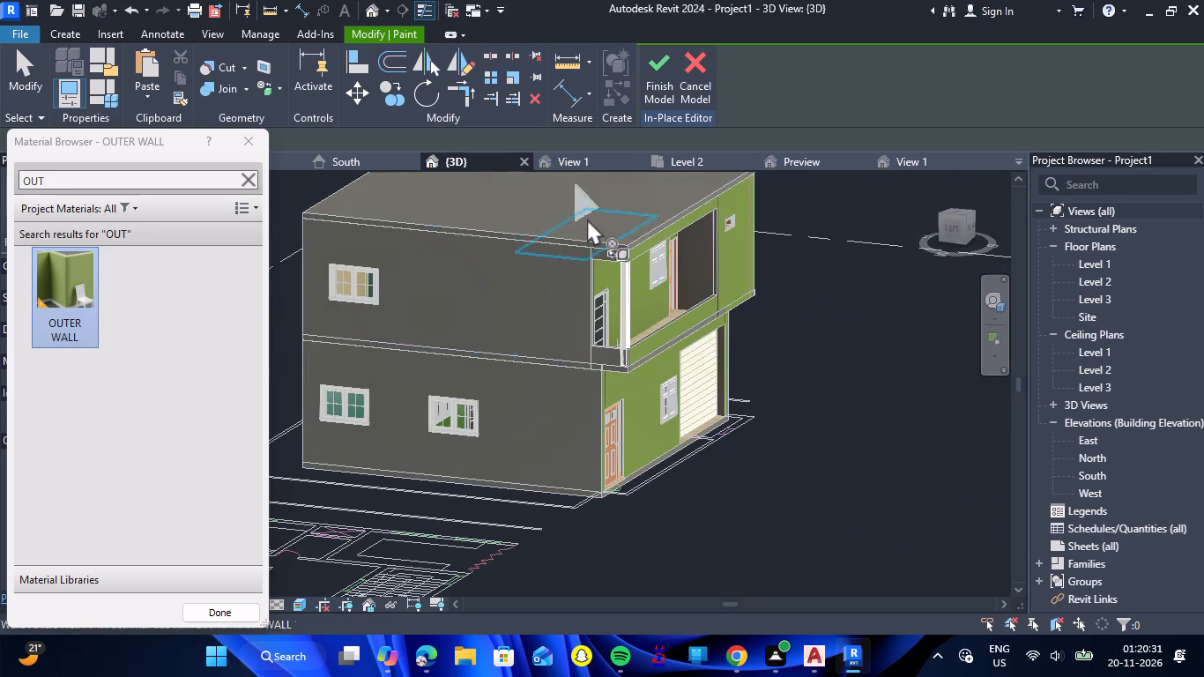
pyautogui.click(545, 314)
pyautogui.click(551, 402)
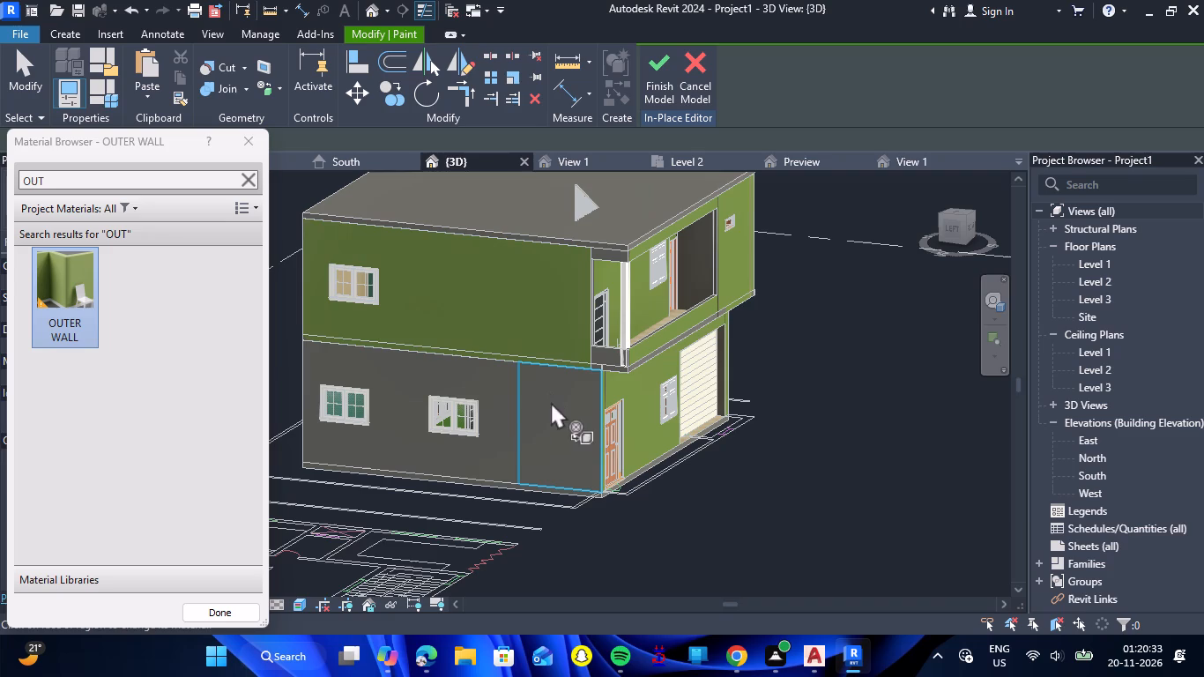
pyautogui.click(494, 393)
pyautogui.click(393, 379)
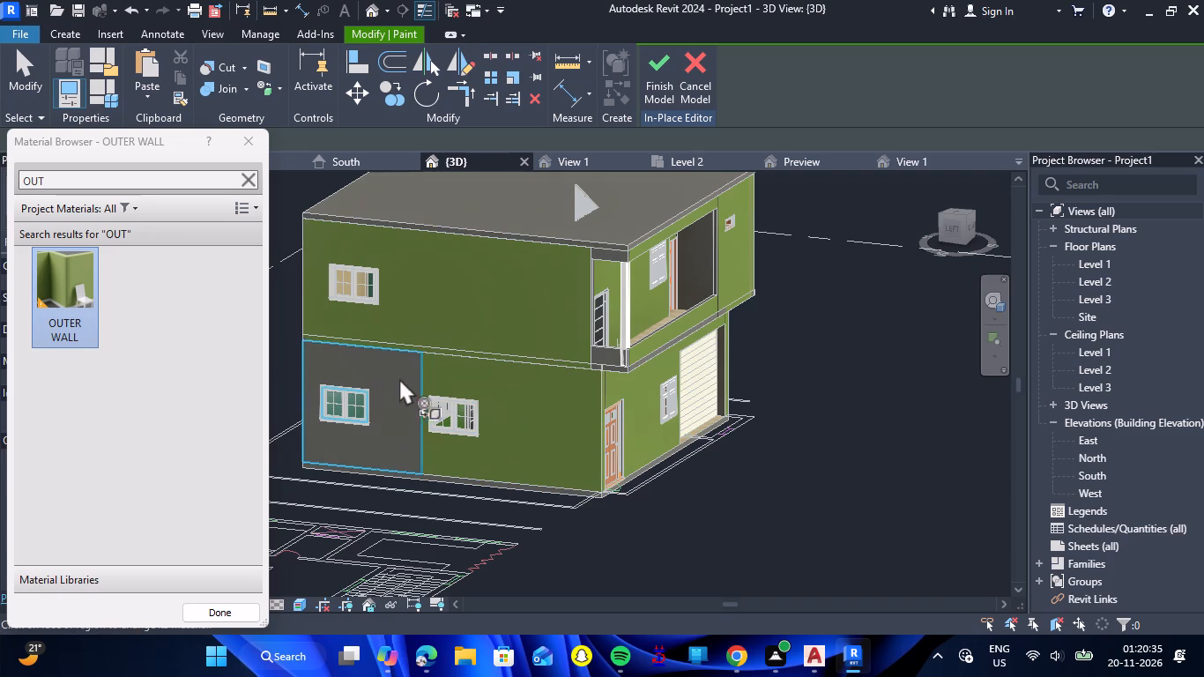
pyautogui.scroll(6, 554, 330)
pyautogui.click(668, 388)
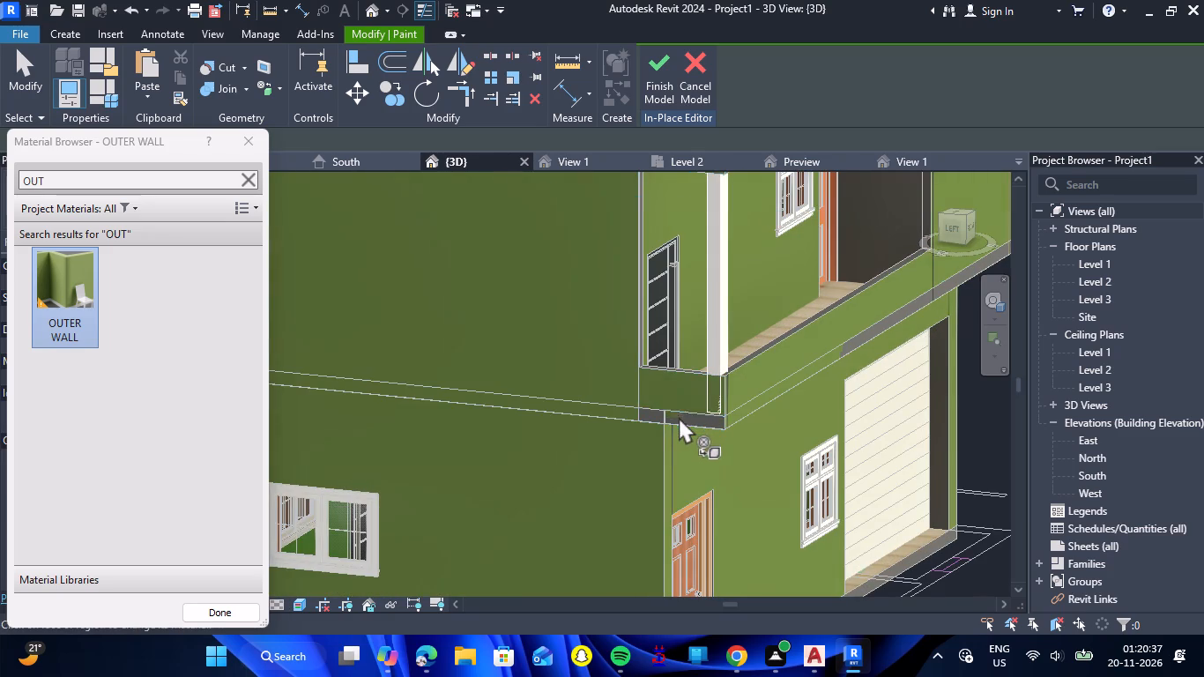
# Paint the exposed Level 2 slab edge faces on the west side, including the narrow return at the balcony, with OUTER WALL.
pyautogui.scroll(-1, 679, 417)
pyautogui.scroll(11, 684, 417)
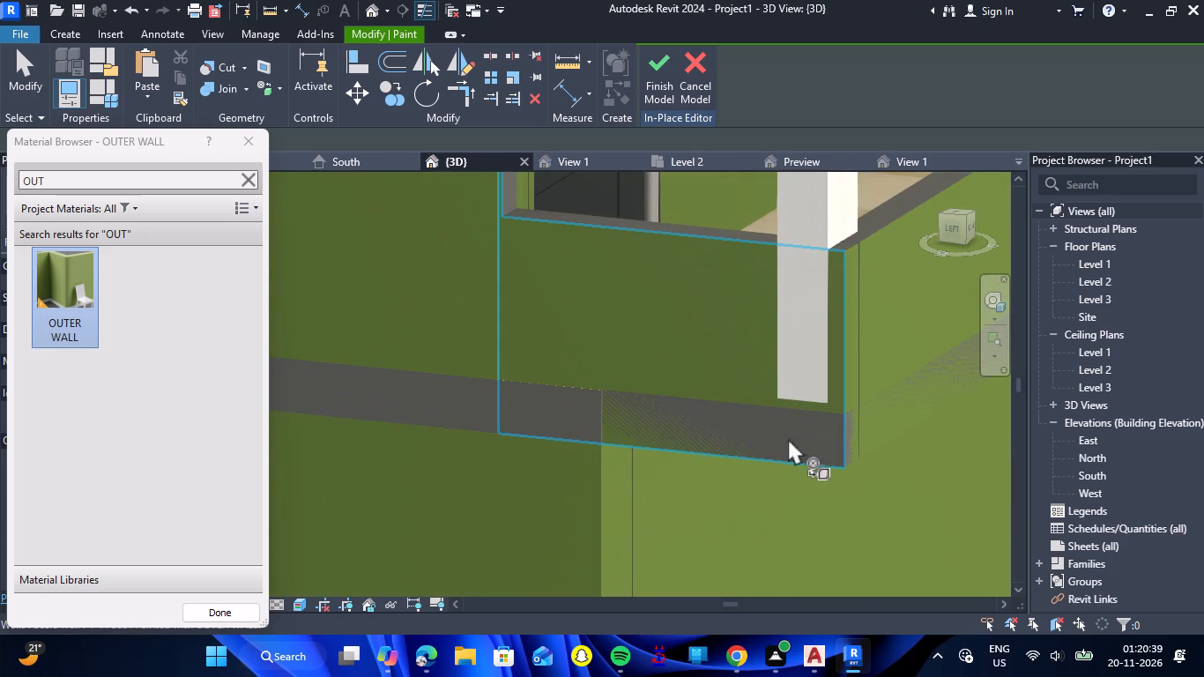
pyautogui.scroll(7, 837, 443)
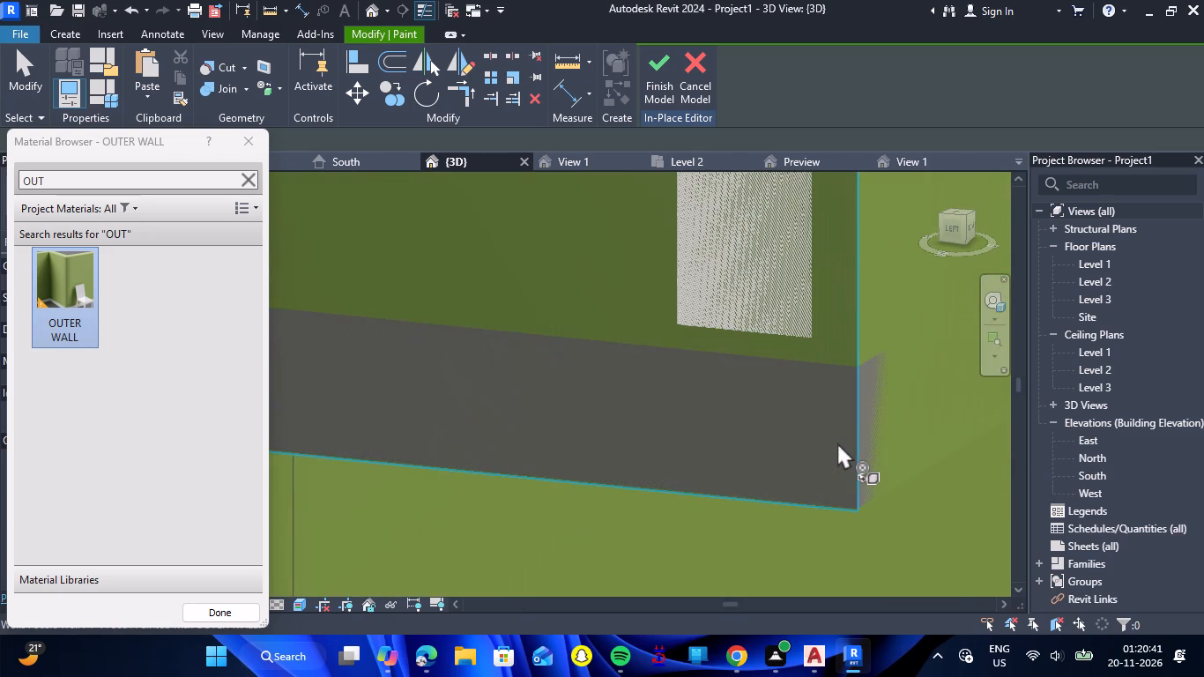
pyautogui.scroll(-6, 717, 434)
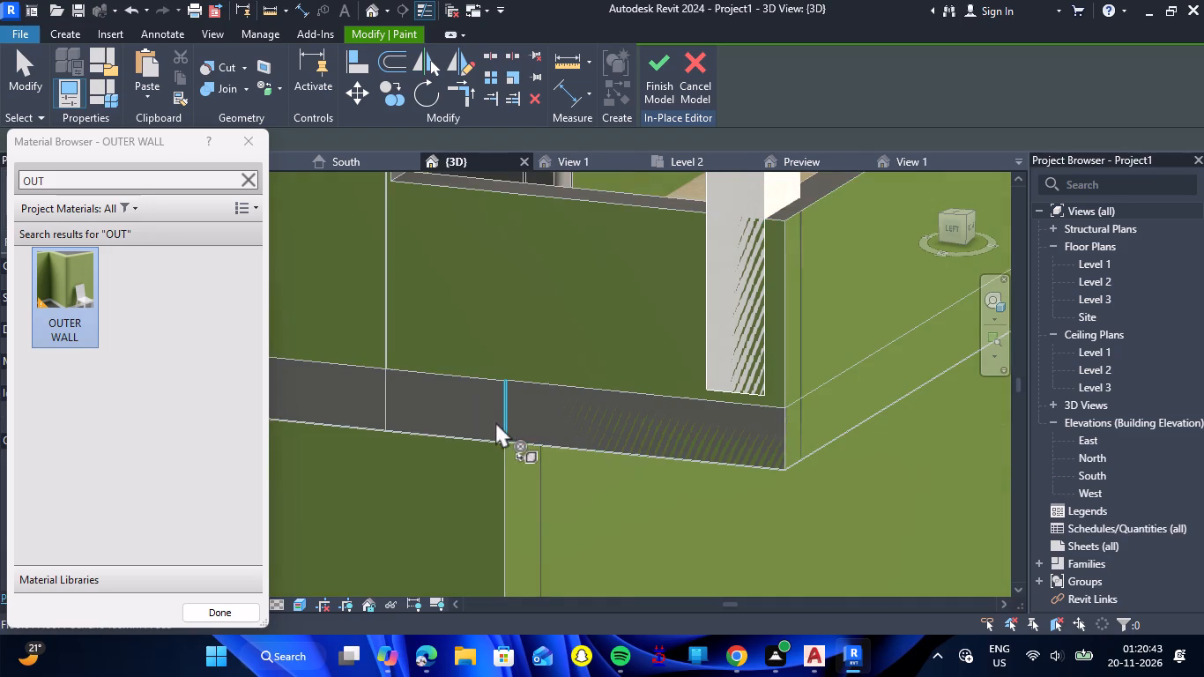
pyautogui.click(494, 420)
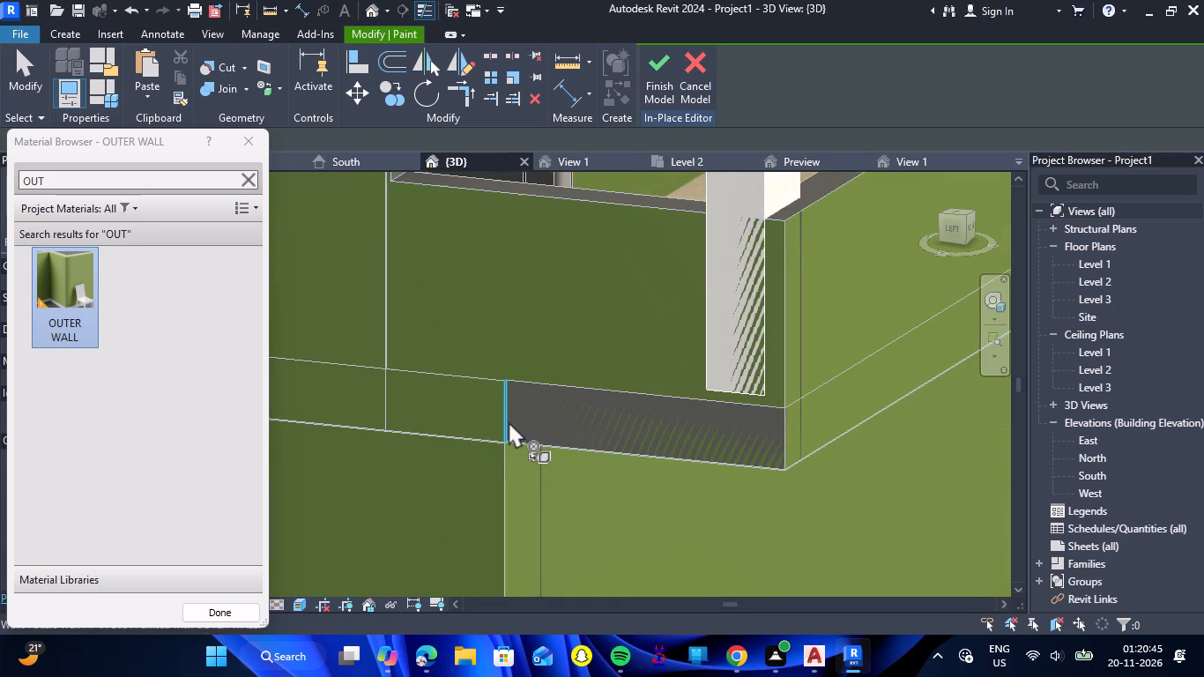
pyautogui.scroll(12, 505, 418)
pyautogui.scroll(4, 509, 344)
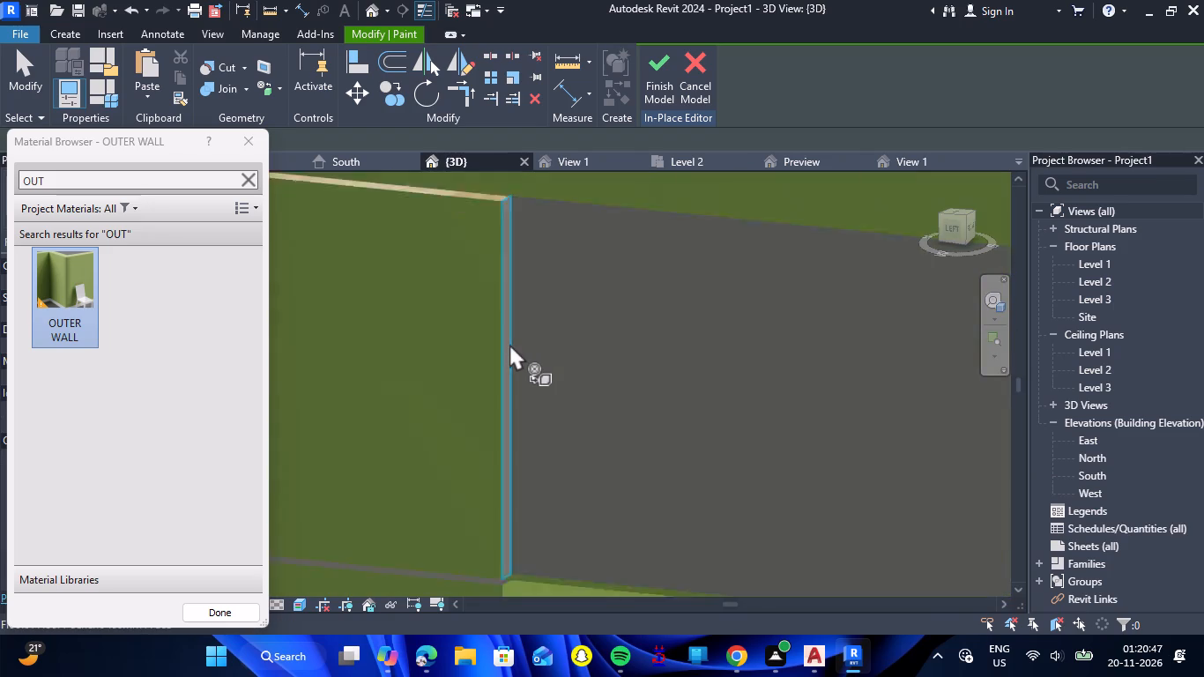
pyautogui.scroll(2, 509, 344)
pyautogui.click(509, 344)
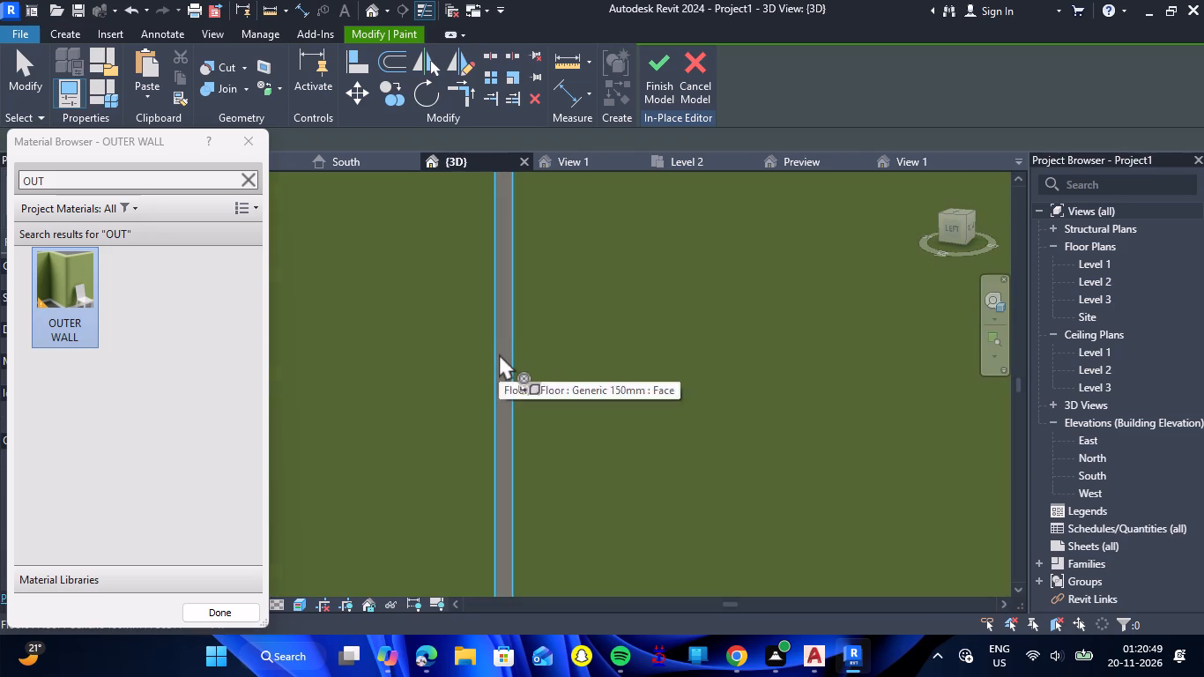
pyautogui.click(498, 353)
pyautogui.scroll(-15, 509, 364)
pyautogui.scroll(-6, 509, 366)
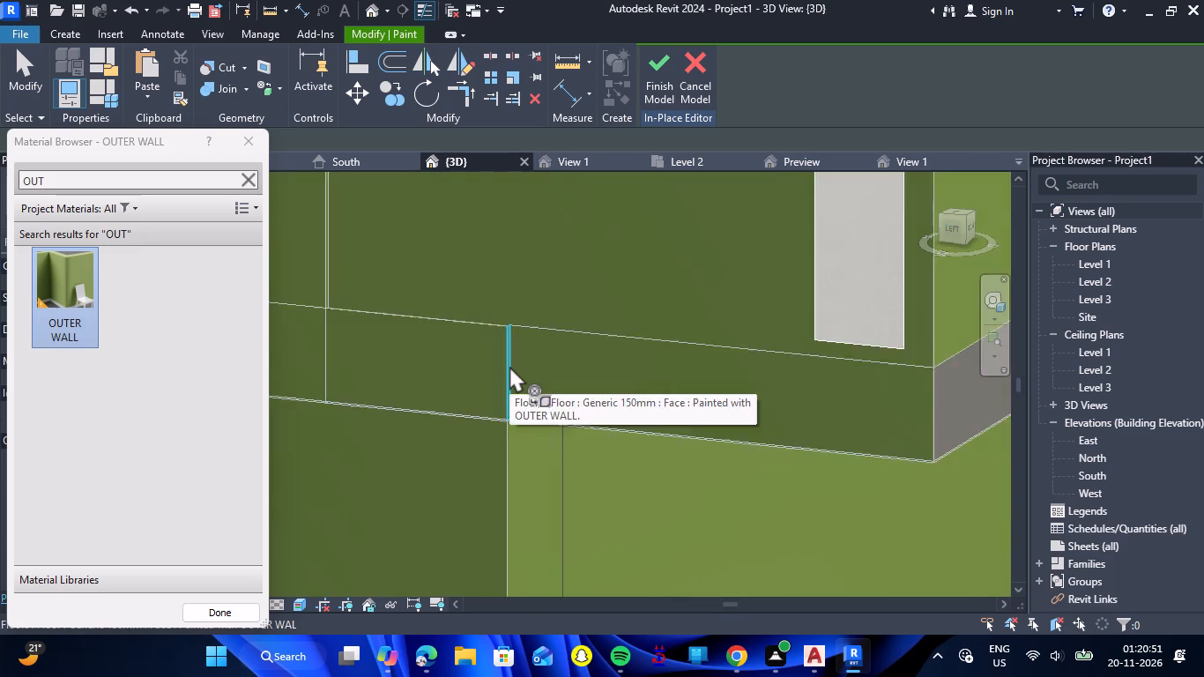
# Try to paint the grey slab edge along the balcony's front, near the southwest corner, with OUTER WALL.
pyautogui.scroll(13, 690, 390)
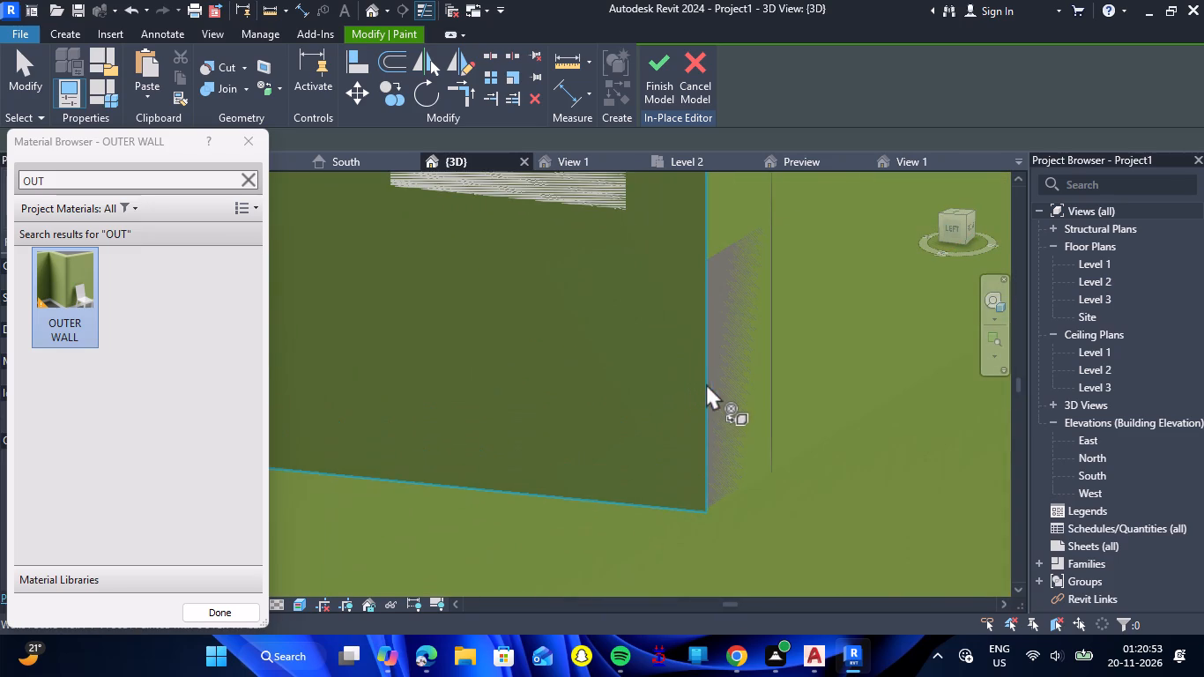
pyautogui.scroll(2, 714, 382)
pyautogui.click(716, 379)
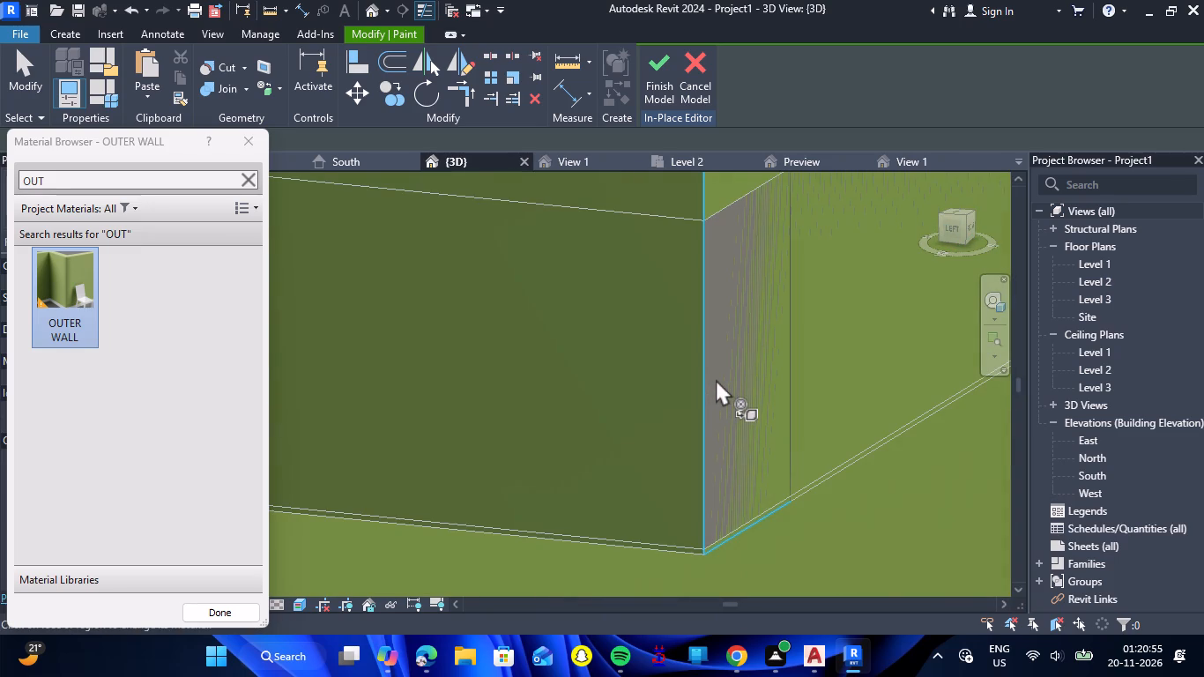
pyautogui.click(737, 376)
pyautogui.scroll(-10, 736, 380)
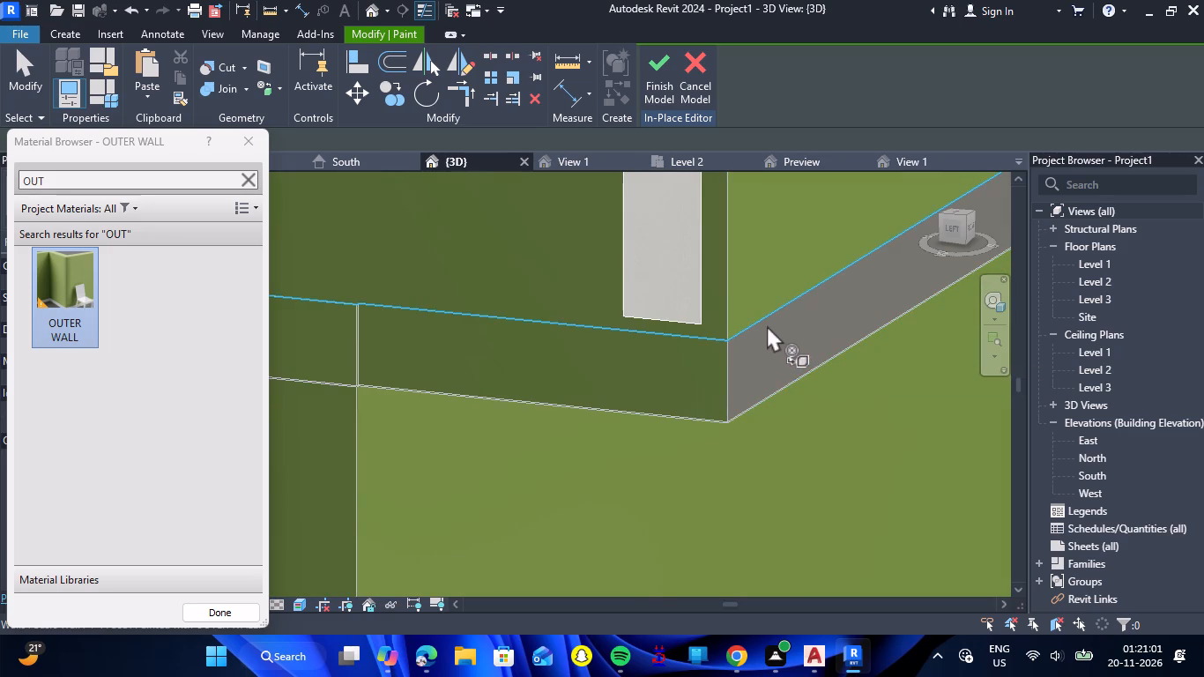
pyautogui.scroll(19, 744, 347)
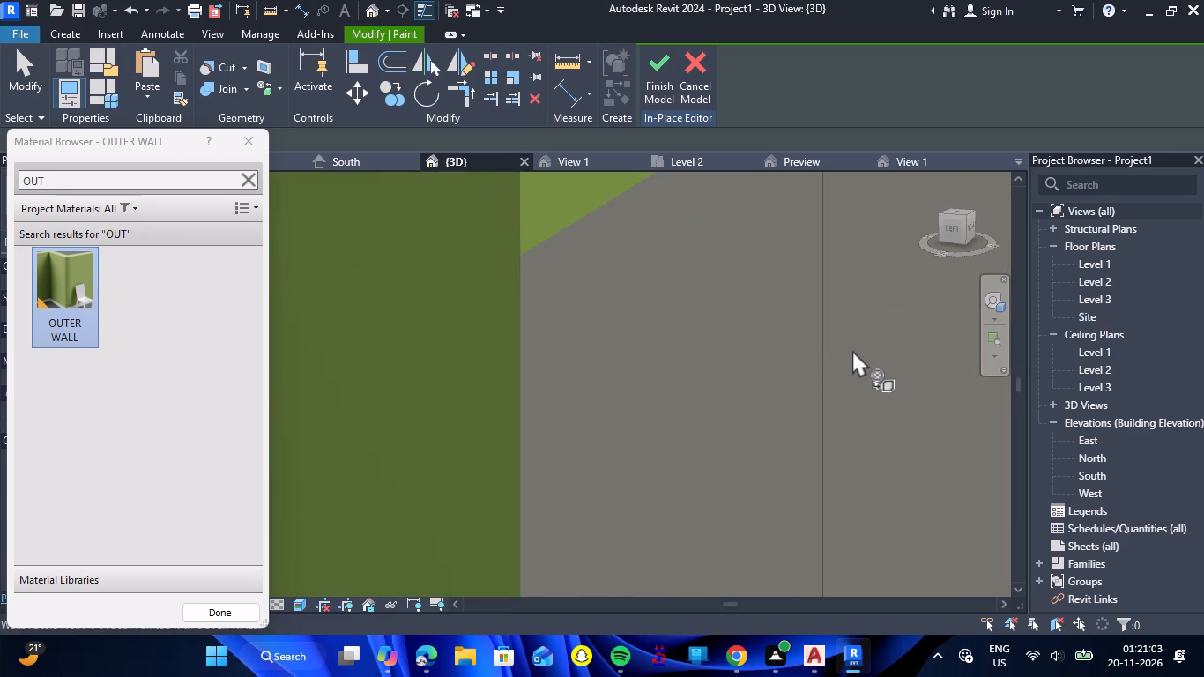
pyautogui.click(830, 350)
pyautogui.scroll(-8, 614, 346)
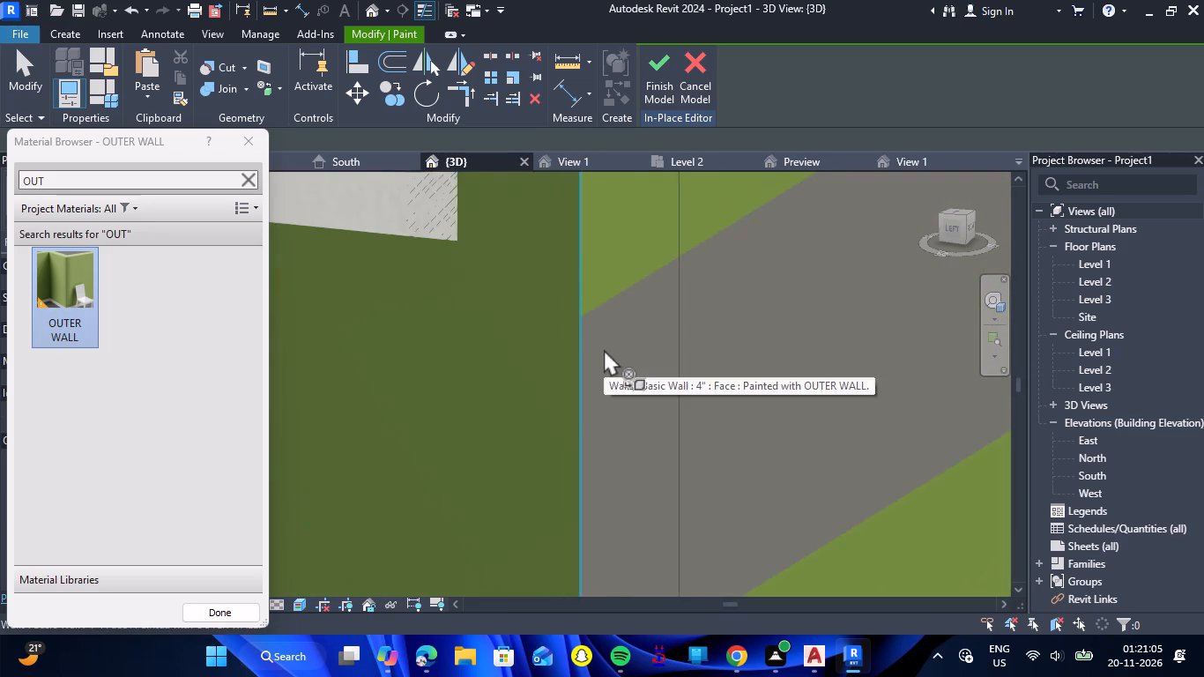
pyautogui.scroll(-16, 604, 349)
pyautogui.scroll(-12, 604, 349)
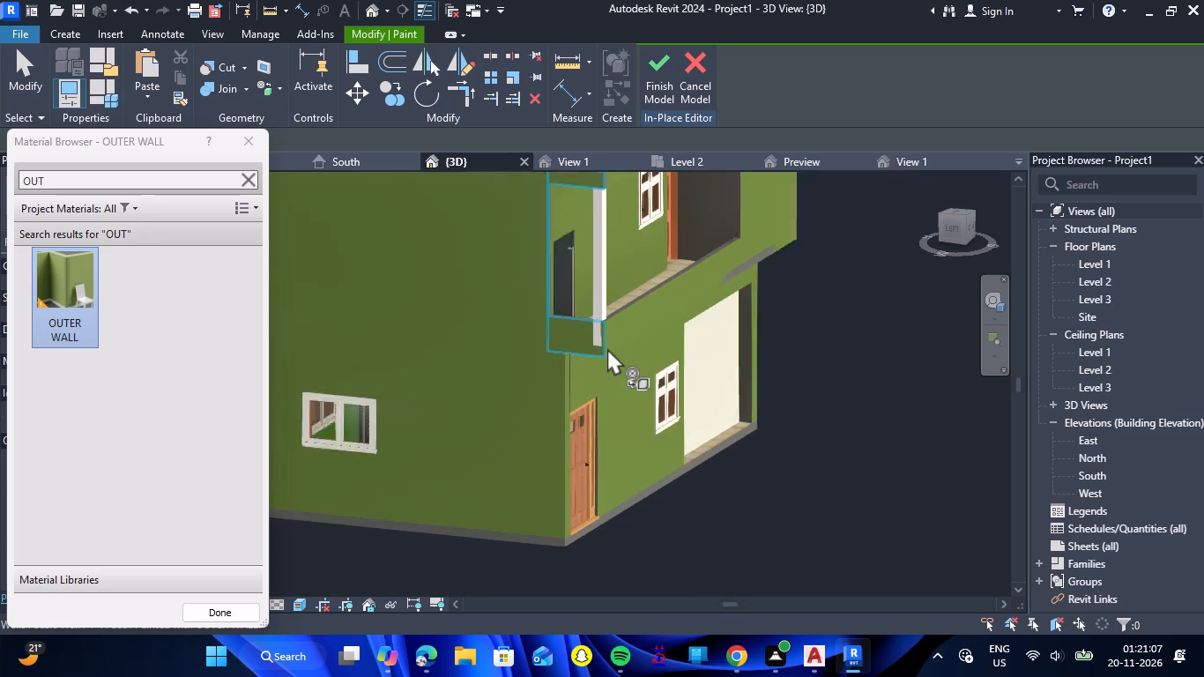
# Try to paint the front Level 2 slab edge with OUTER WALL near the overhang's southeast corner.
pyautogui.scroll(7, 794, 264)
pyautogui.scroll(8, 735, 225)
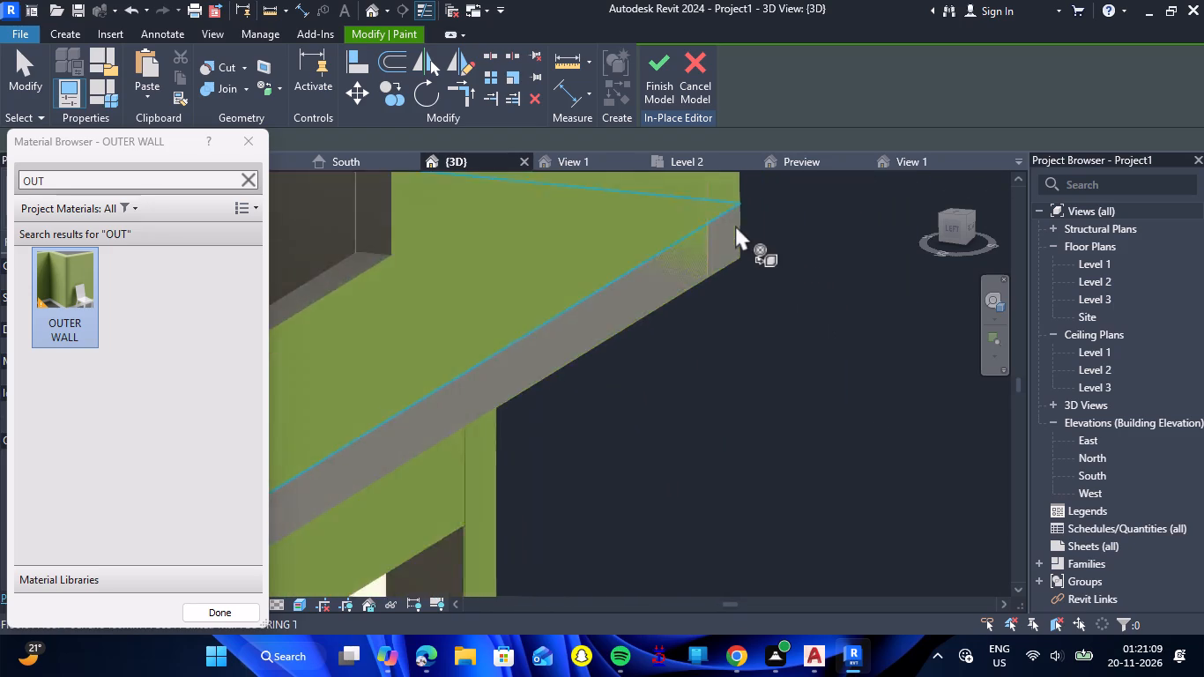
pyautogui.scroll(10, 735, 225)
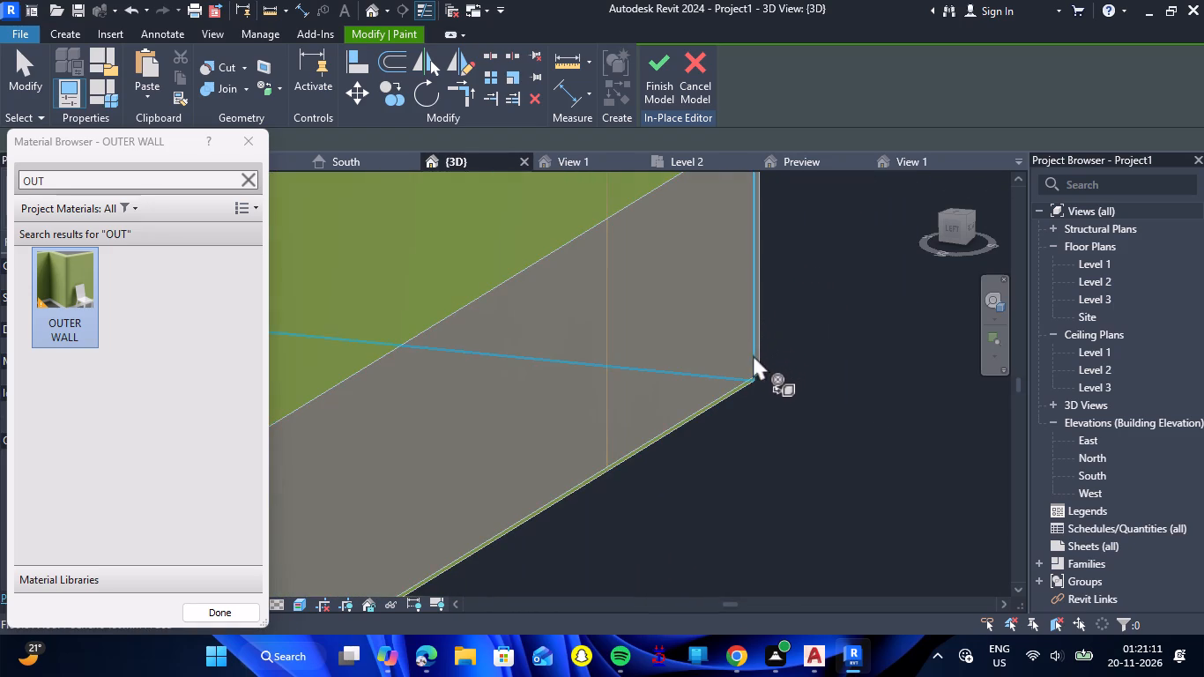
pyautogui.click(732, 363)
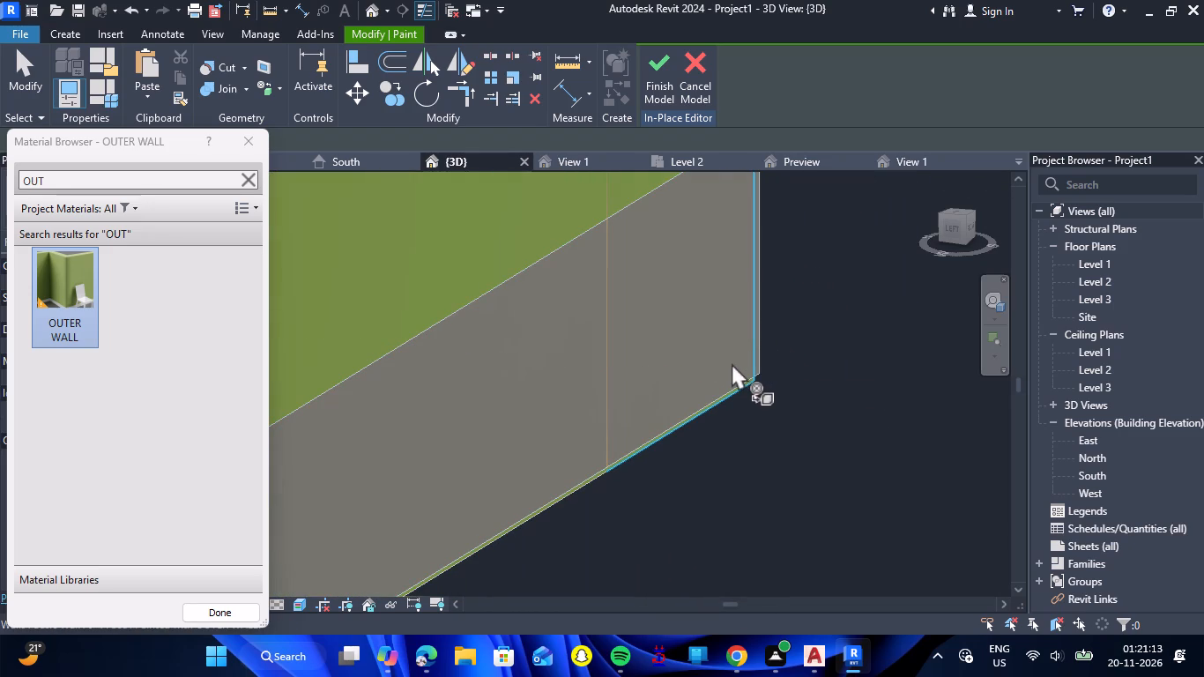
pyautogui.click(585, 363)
# Paint the north side's upper-floor wall and all of its ground-floor wall sections with OUTER WALL.
pyautogui.scroll(-17, 655, 367)
pyautogui.scroll(-12, 693, 361)
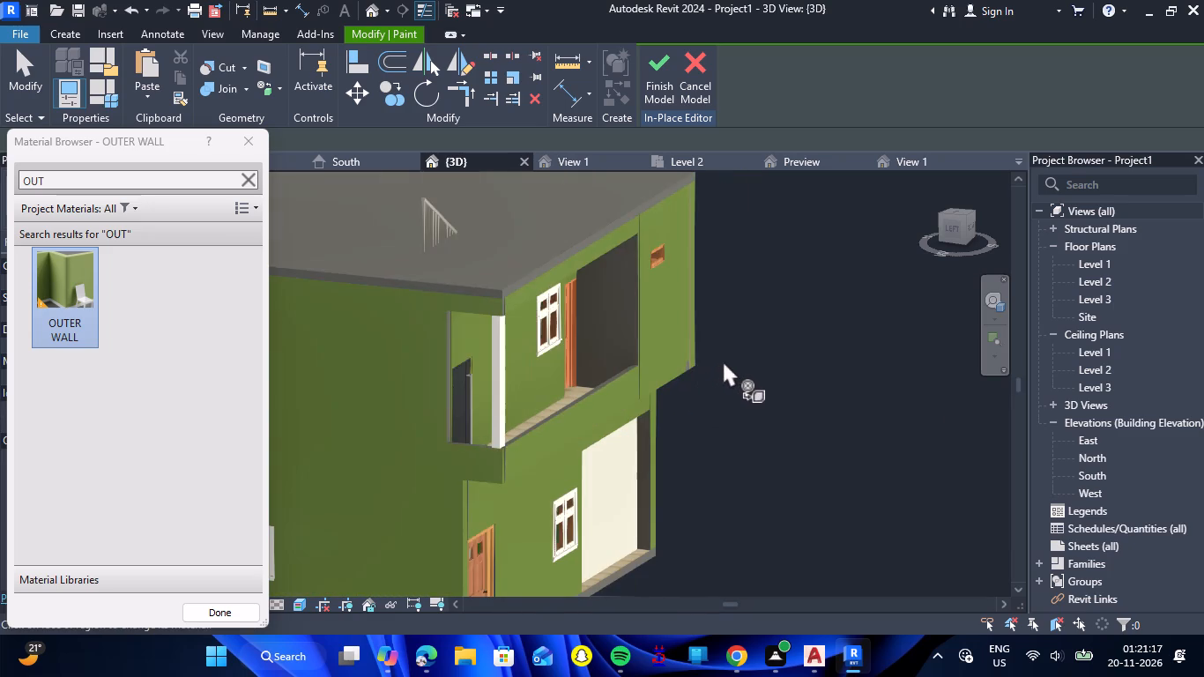
pyautogui.scroll(-3, 736, 371)
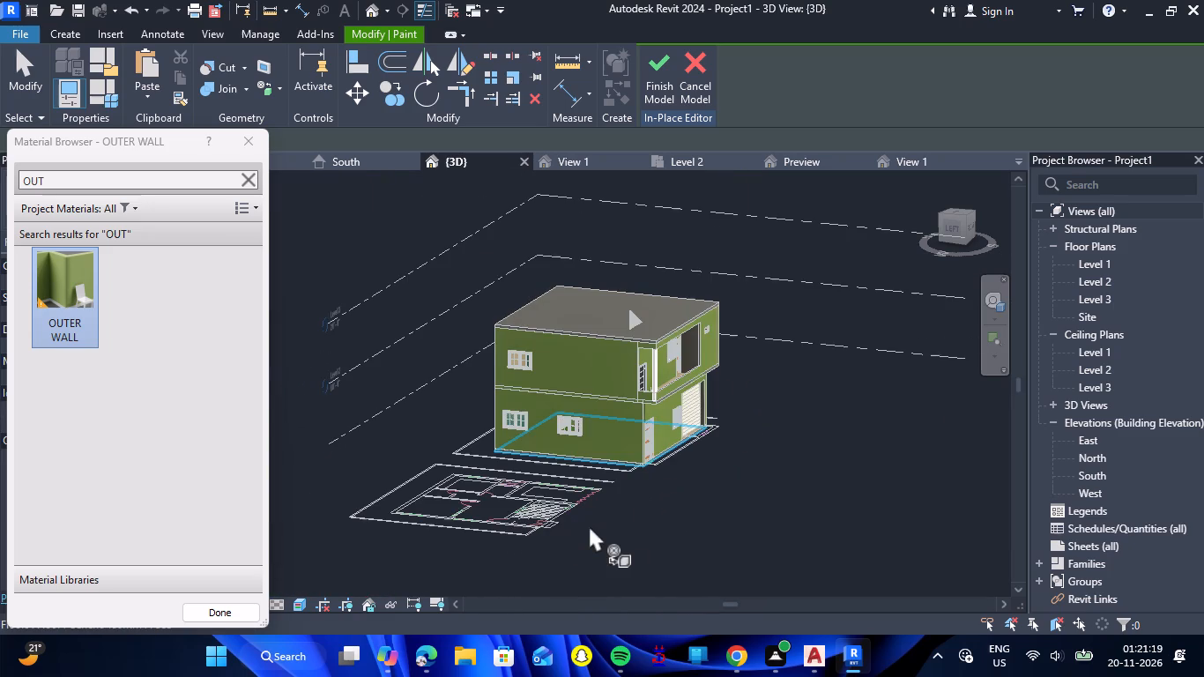
pyautogui.keyDown('shift'); pyautogui.moveTo(591, 508); pyautogui.dragTo(785, 503); pyautogui.keyUp('shift')
pyautogui.keyDown('shift'); pyautogui.moveTo(591, 508); pyautogui.dragTo(785, 503, button='right'); pyautogui.keyUp('shift')
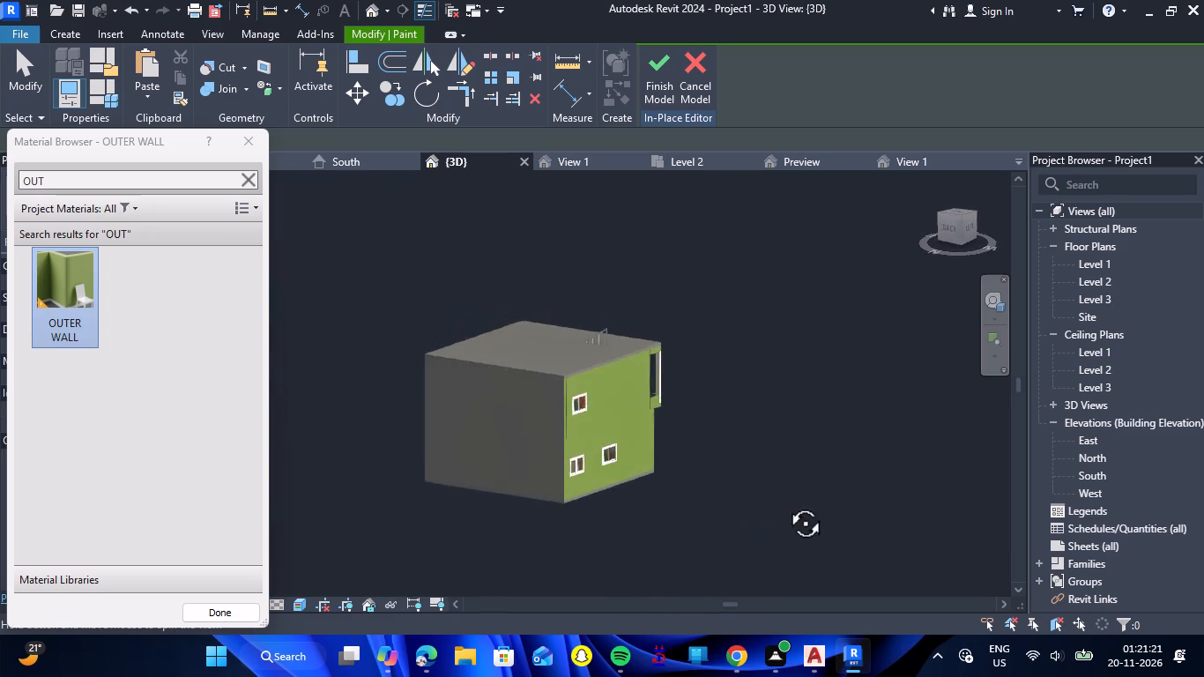
pyautogui.keyDown('shift'); pyautogui.moveTo(785, 503); pyautogui.dragTo(847, 502); pyautogui.keyUp('shift')
pyautogui.keyDown('shift'); pyautogui.moveTo(785, 503); pyautogui.dragTo(847, 502, button='right'); pyautogui.keyUp('shift')
pyautogui.click(543, 413)
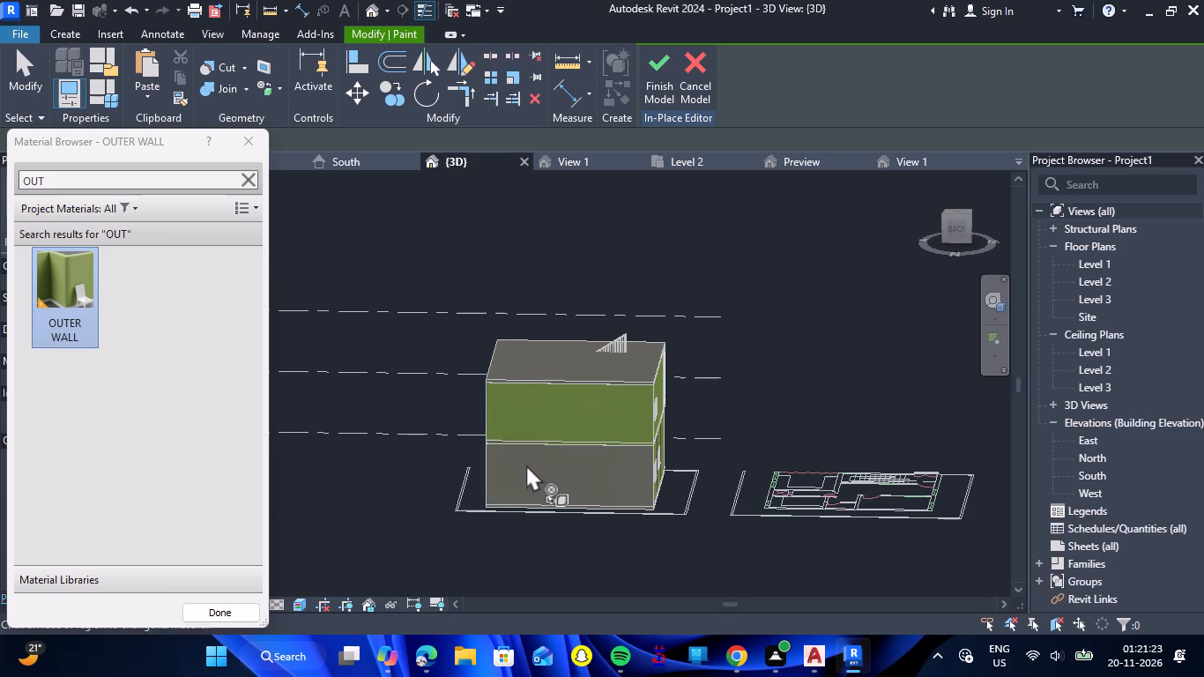
pyautogui.click(525, 470)
pyautogui.click(576, 480)
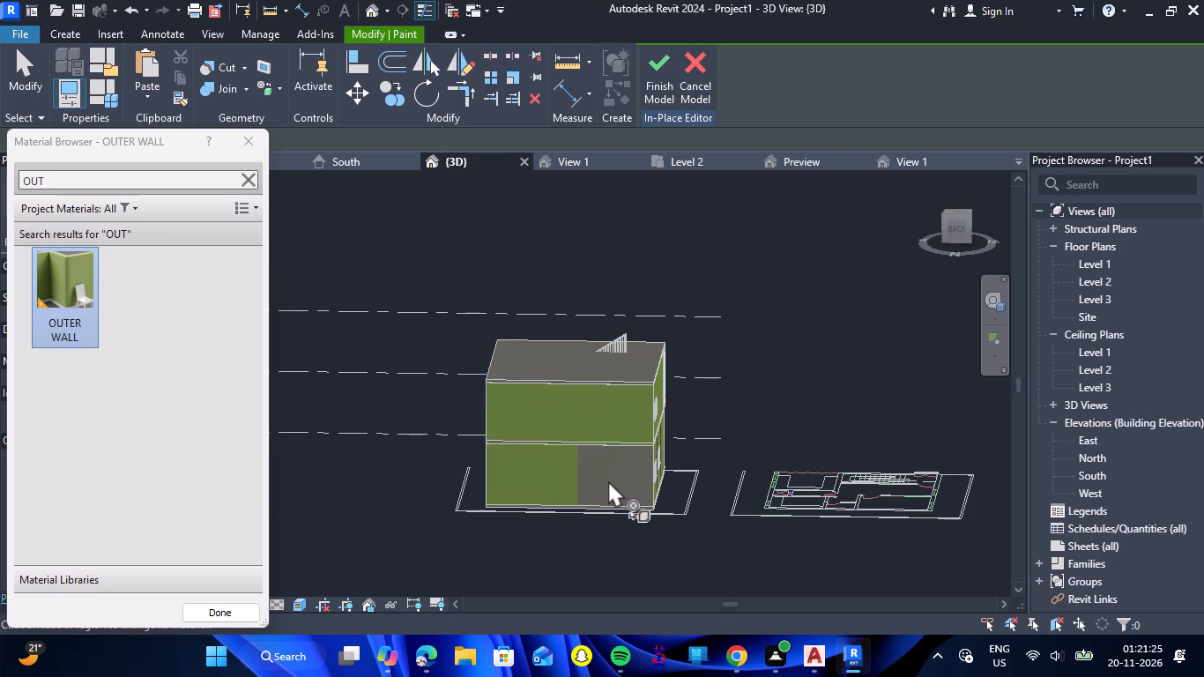
pyautogui.click(613, 480)
# Paint the east side's upper-floor wall and all of its ground-floor wall sections with OUTER WALL.
pyautogui.keyDown('shift'); pyautogui.moveTo(403, 459); pyautogui.dragTo(532, 473); pyautogui.keyUp('shift')
pyautogui.keyDown('shift'); pyautogui.moveTo(403, 459); pyautogui.dragTo(532, 473, button='right'); pyautogui.keyUp('shift')
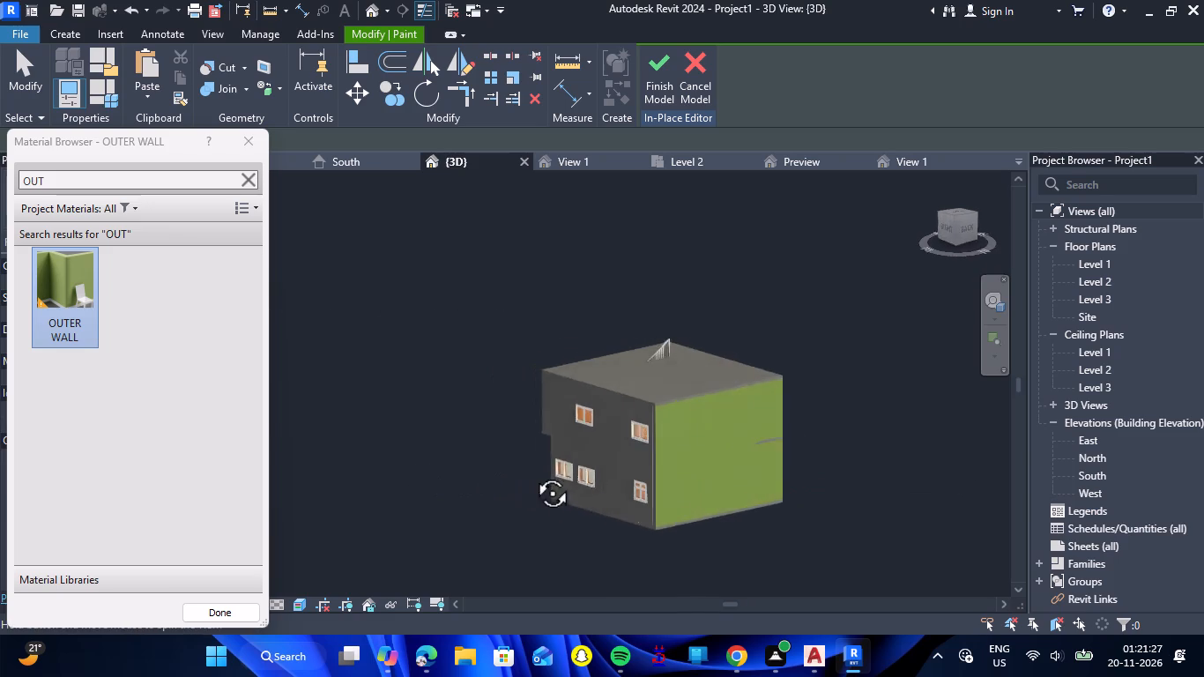
pyautogui.keyDown('shift'); pyautogui.moveTo(532, 473); pyautogui.dragTo(587, 479); pyautogui.keyUp('shift')
pyautogui.keyDown('shift'); pyautogui.moveTo(532, 473); pyautogui.dragTo(588, 479, button='right'); pyautogui.keyUp('shift')
pyautogui.click(628, 429)
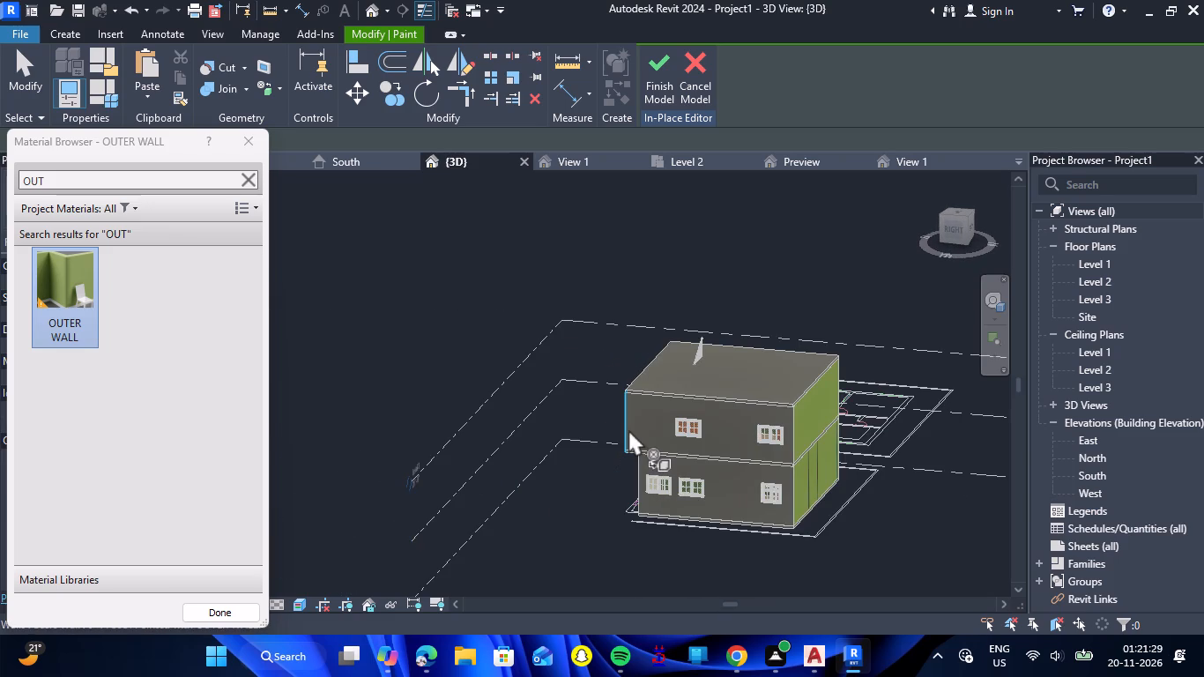
pyautogui.click(633, 428)
pyautogui.click(644, 428)
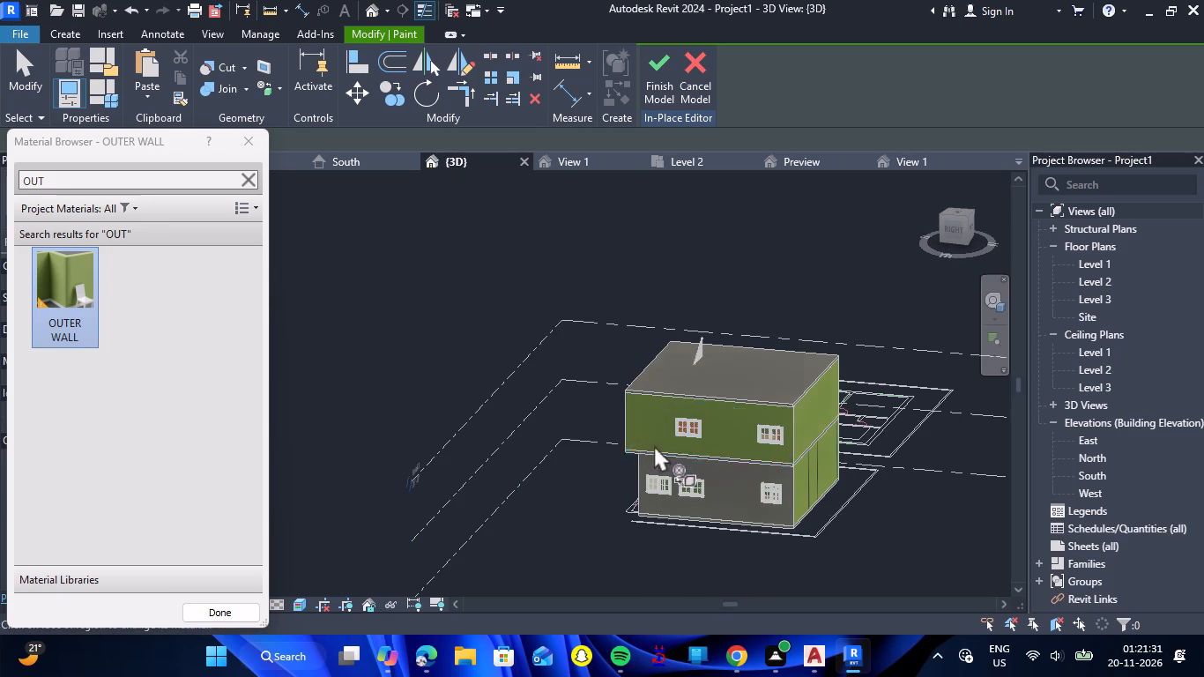
pyautogui.click(716, 492)
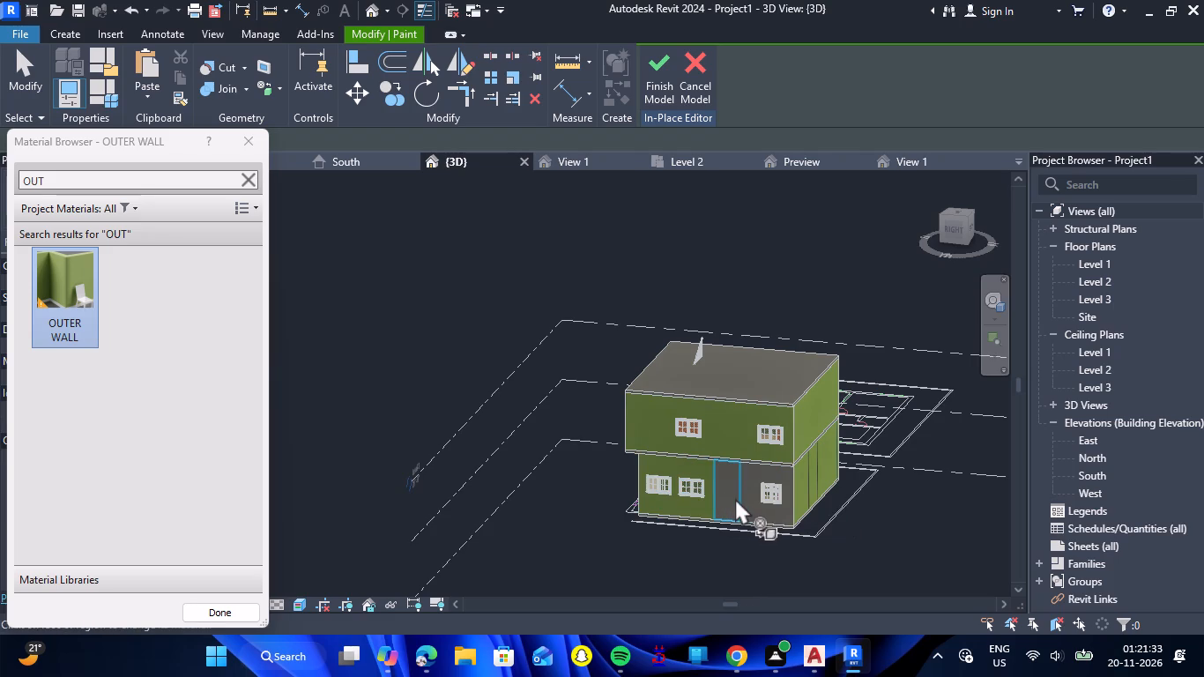
pyautogui.click(735, 498)
pyautogui.click(757, 510)
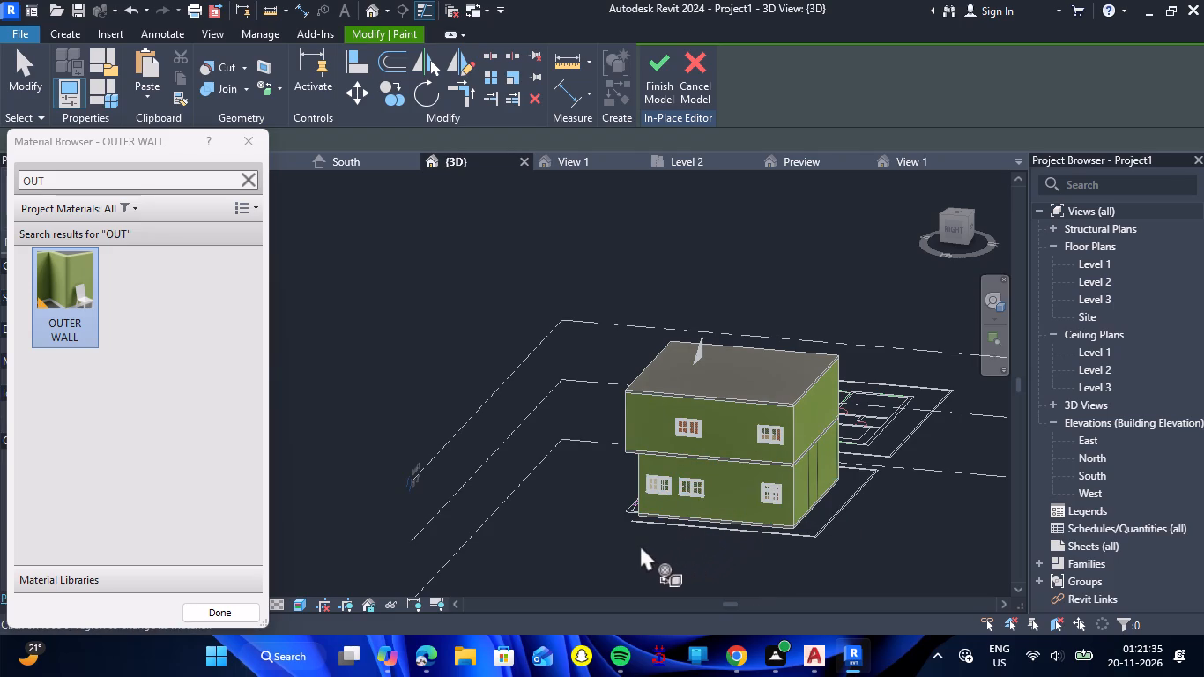
# Finish the in-place column model and leave the in-place editor.
pyautogui.moveTo(639, 544); pyautogui.dragTo(713, 542, button='right')
pyautogui.keyDown('shift'); pyautogui.moveTo(639, 544); pyautogui.dragTo(713, 542); pyautogui.keyUp('shift')
pyautogui.moveTo(641, 533); pyautogui.dragTo(726, 544)
pyautogui.keyDown('shift'); pyautogui.moveTo(641, 533); pyautogui.dragTo(726, 544, button='right'); pyautogui.keyUp('shift')
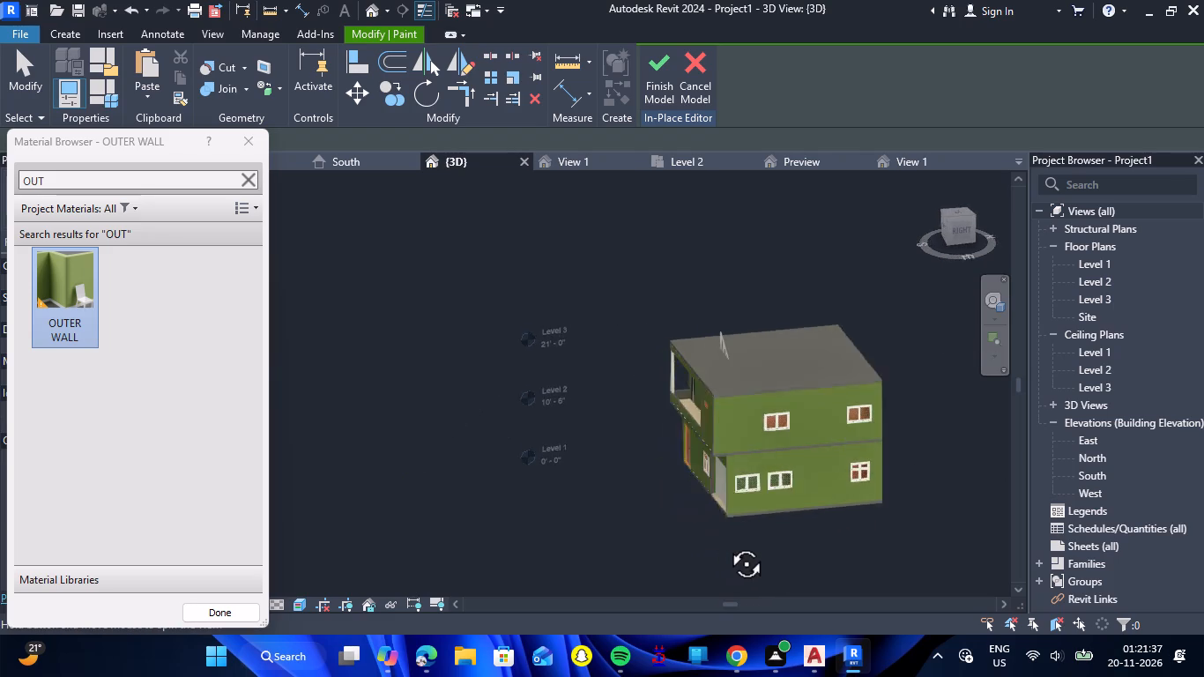
pyautogui.moveTo(726, 544); pyautogui.dragTo(785, 543)
pyautogui.keyDown('shift'); pyautogui.moveTo(726, 544); pyautogui.dragTo(785, 543, button='right'); pyautogui.keyUp('shift')
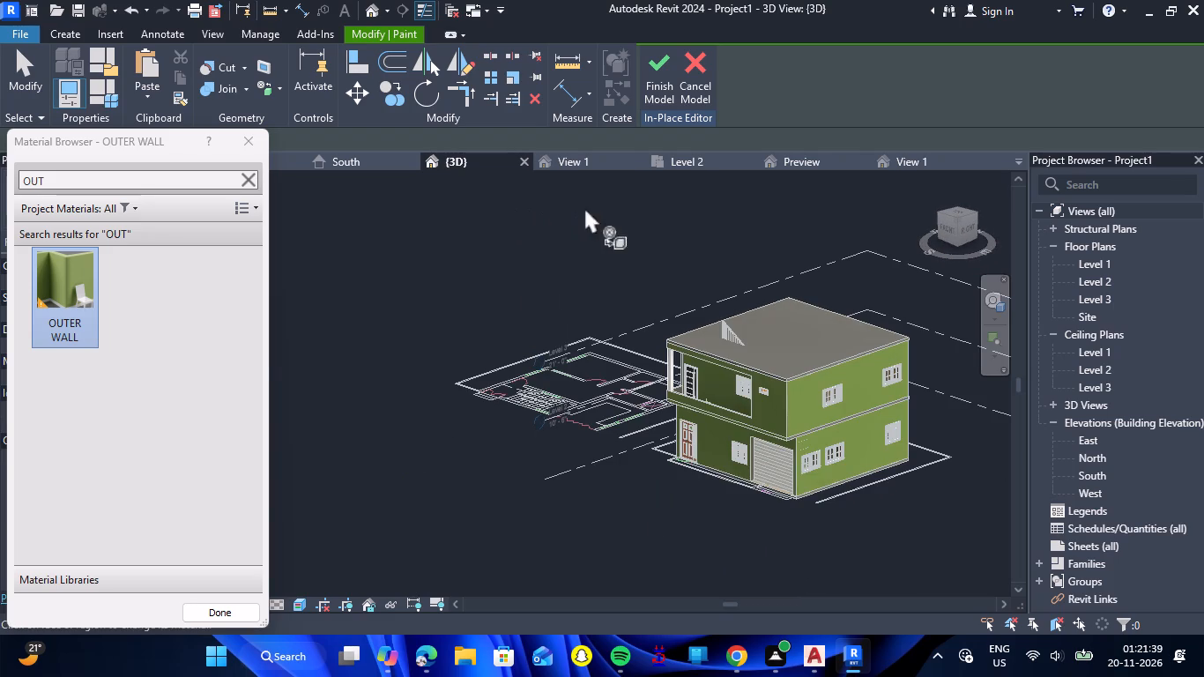
pyautogui.click(652, 80)
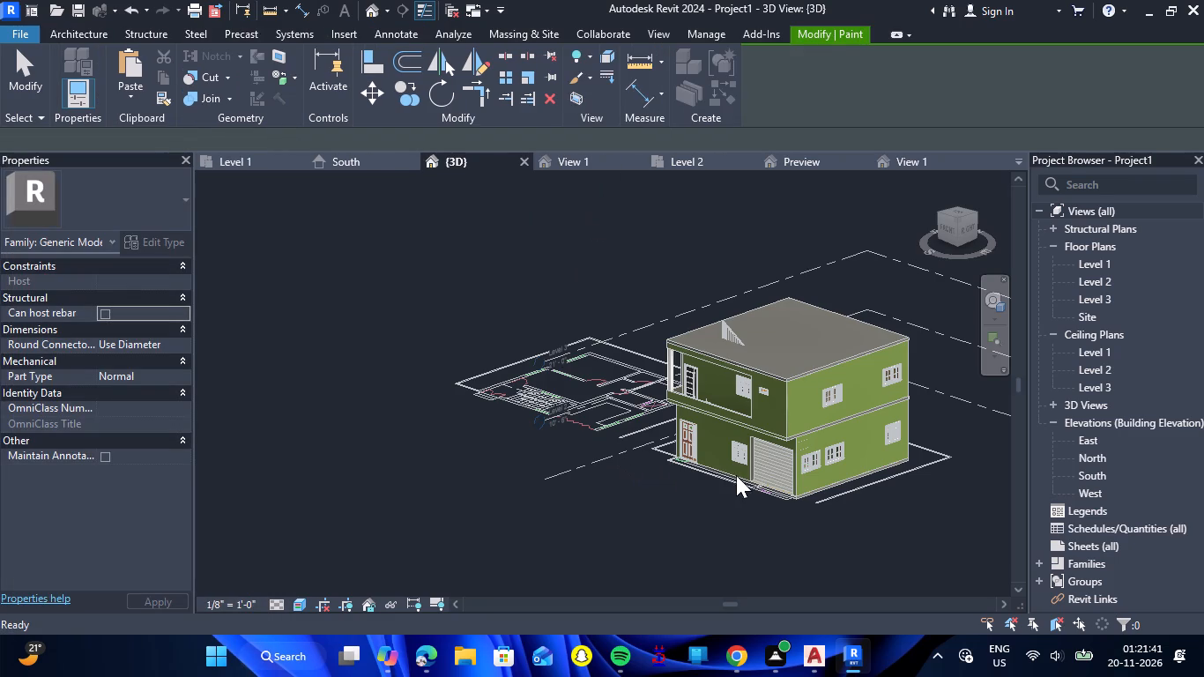
# Restart Paint with OUTER WALL and cover the Level 2 slab's east and front edge faces at the southeast corner.
pyautogui.scroll(7, 793, 450)
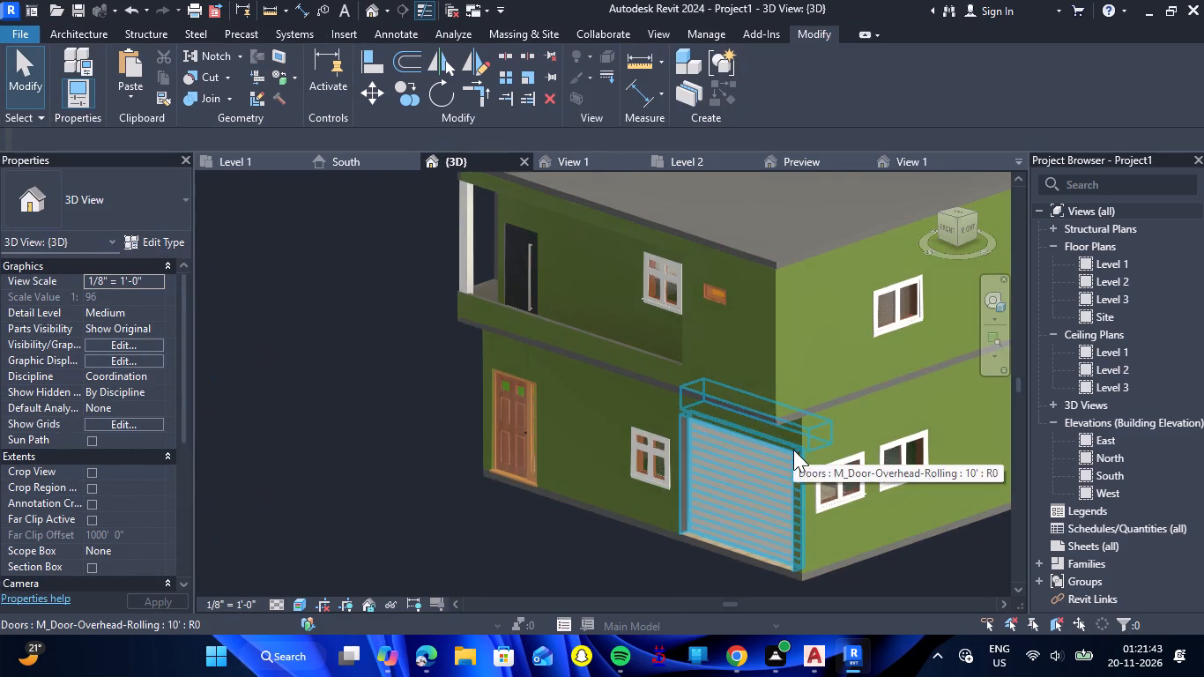
pyautogui.scroll(7, 816, 404)
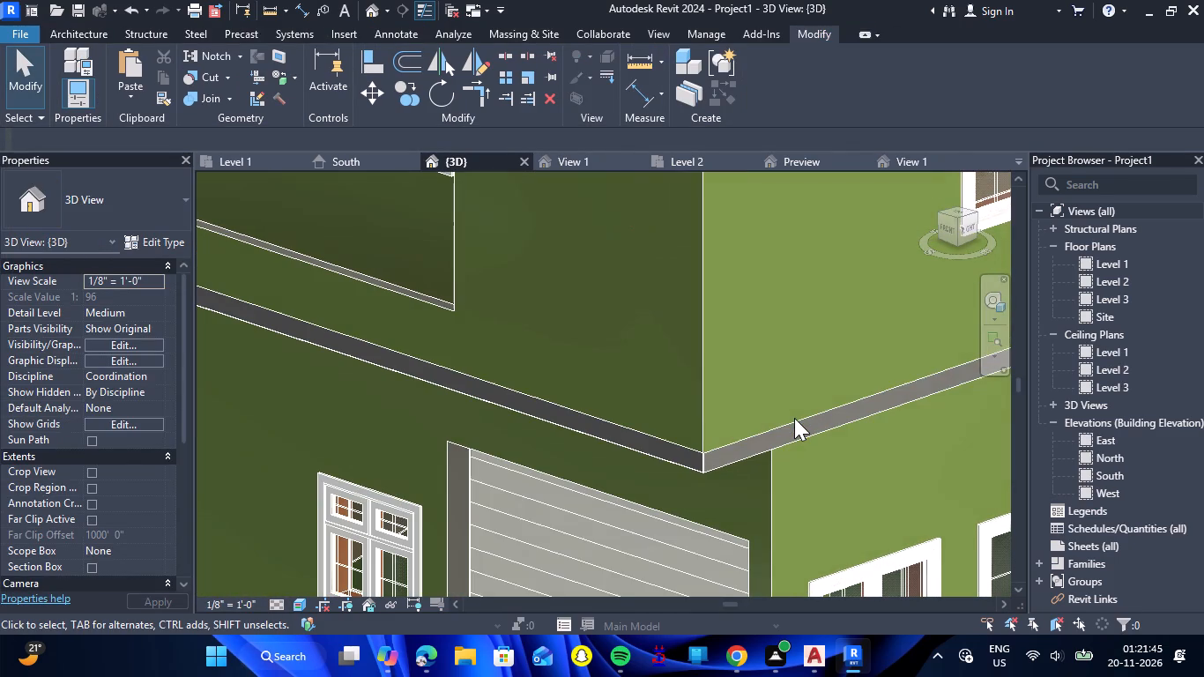
pyautogui.write('PT')
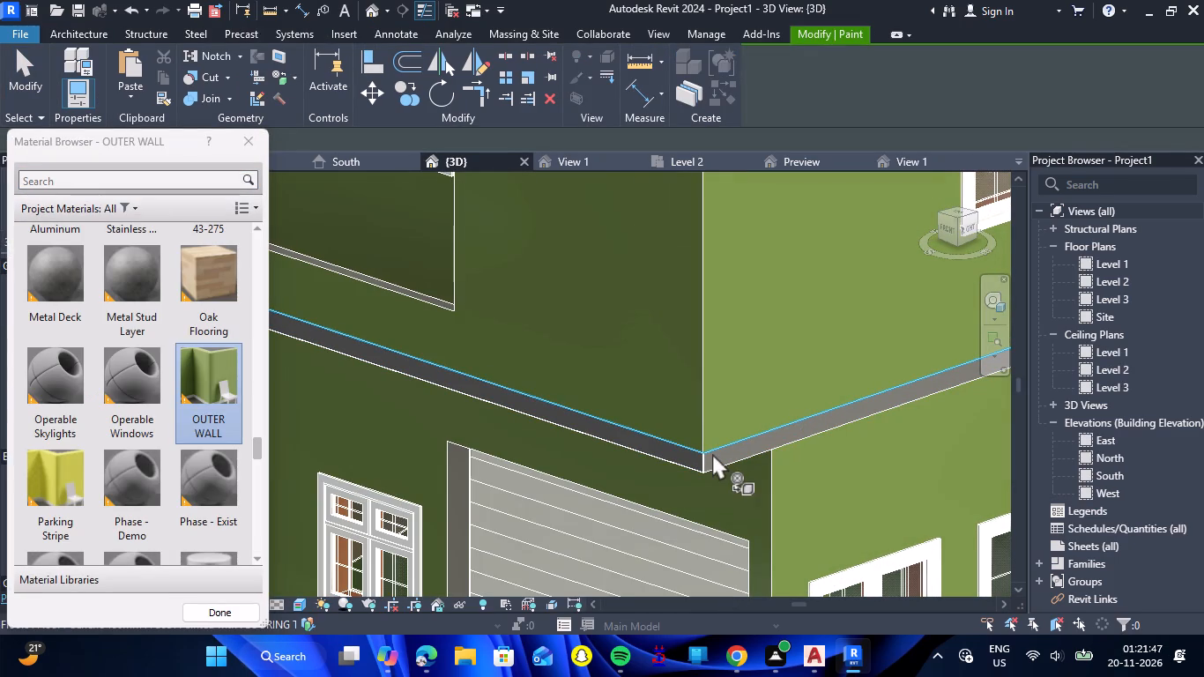
pyautogui.scroll(13, 712, 458)
pyautogui.click(712, 458)
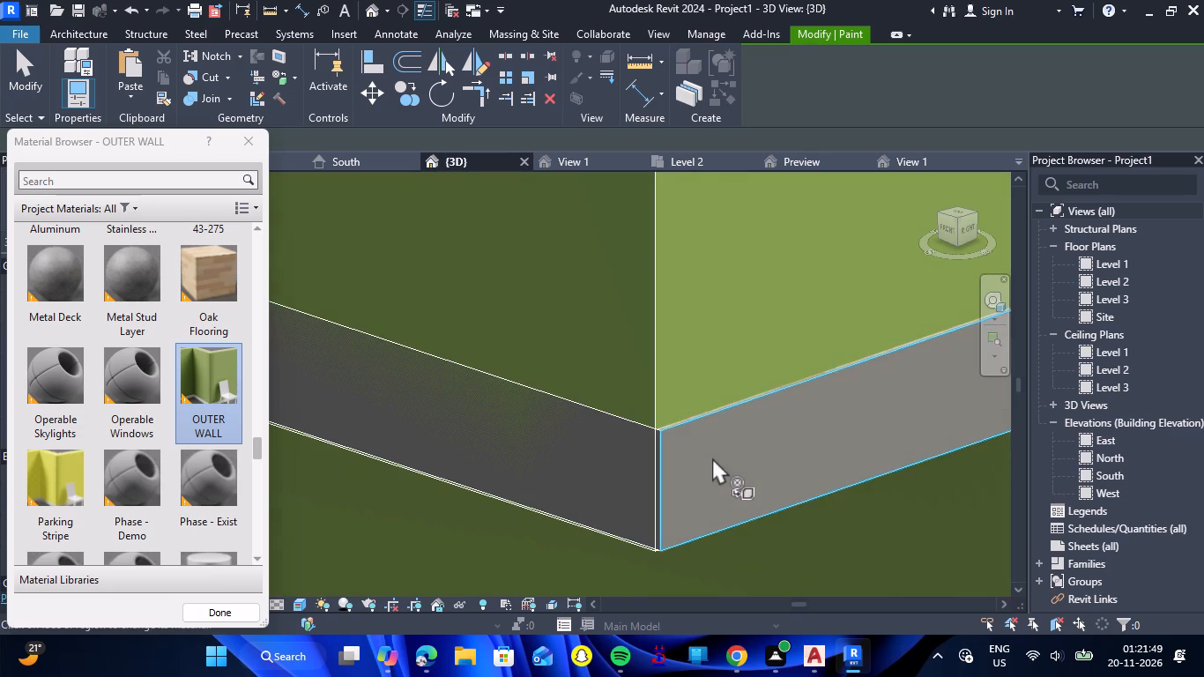
pyautogui.click(653, 495)
# Paint the grey wall end beside the balcony's west opening and the tops of the side and front parapets with OUTER WALL.
pyautogui.scroll(-2, 653, 495)
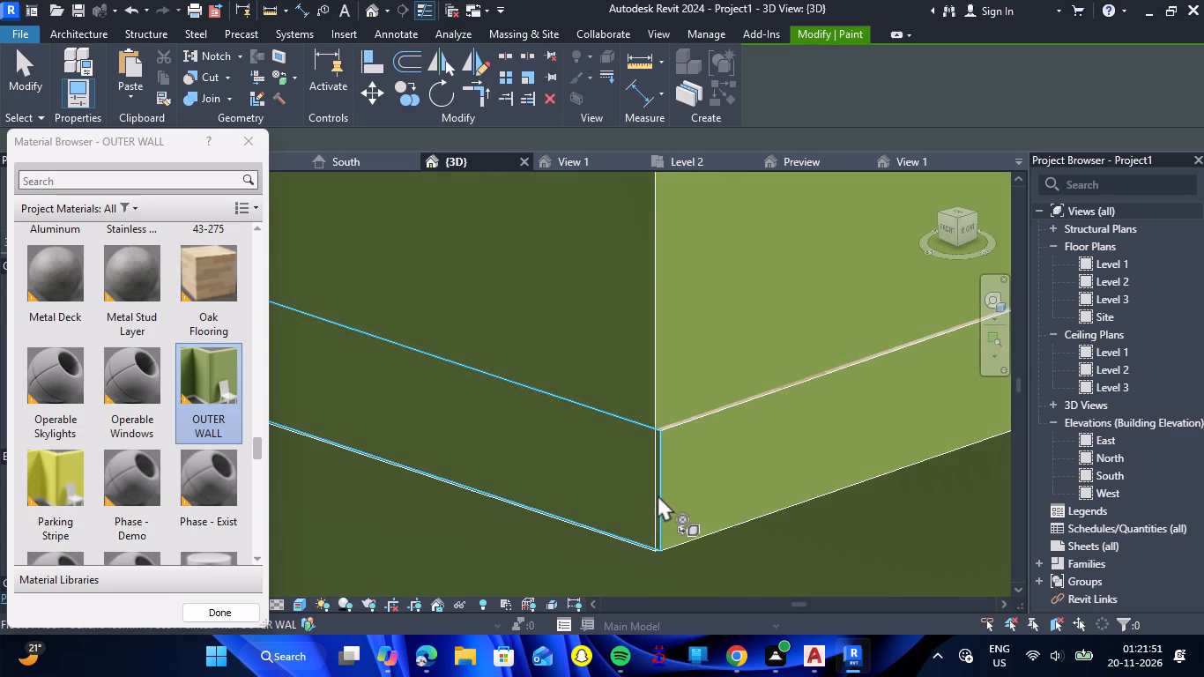
pyautogui.scroll(-14, 658, 495)
pyautogui.scroll(-7, 680, 489)
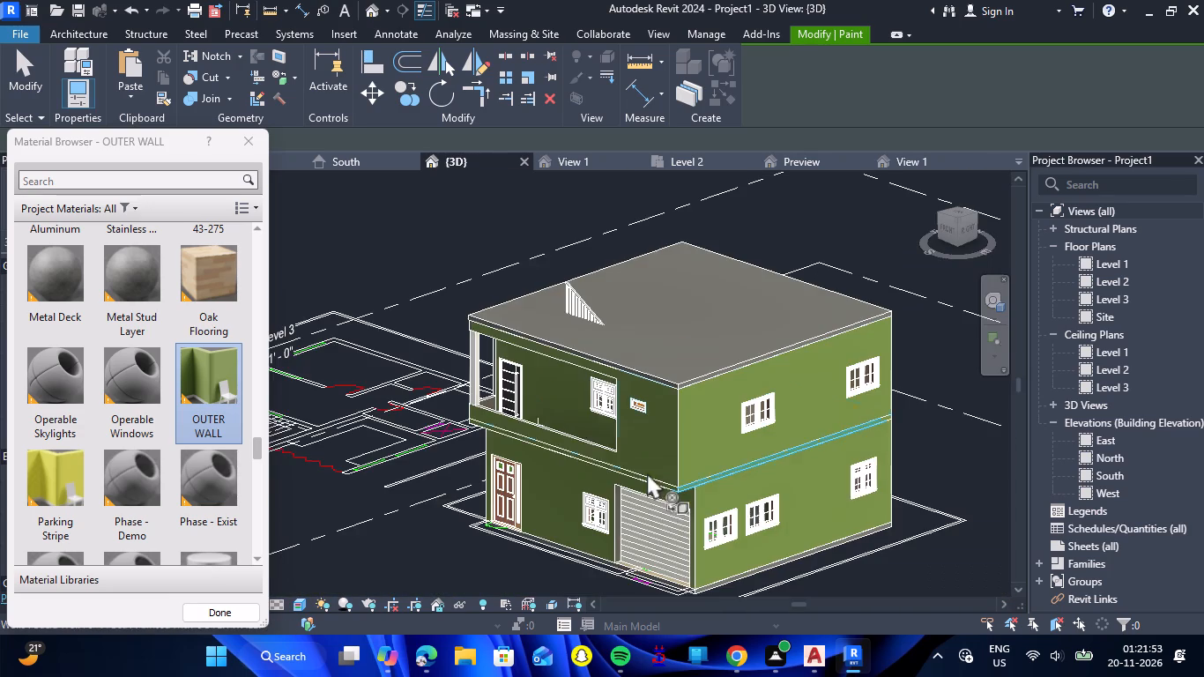
pyautogui.scroll(14, 504, 386)
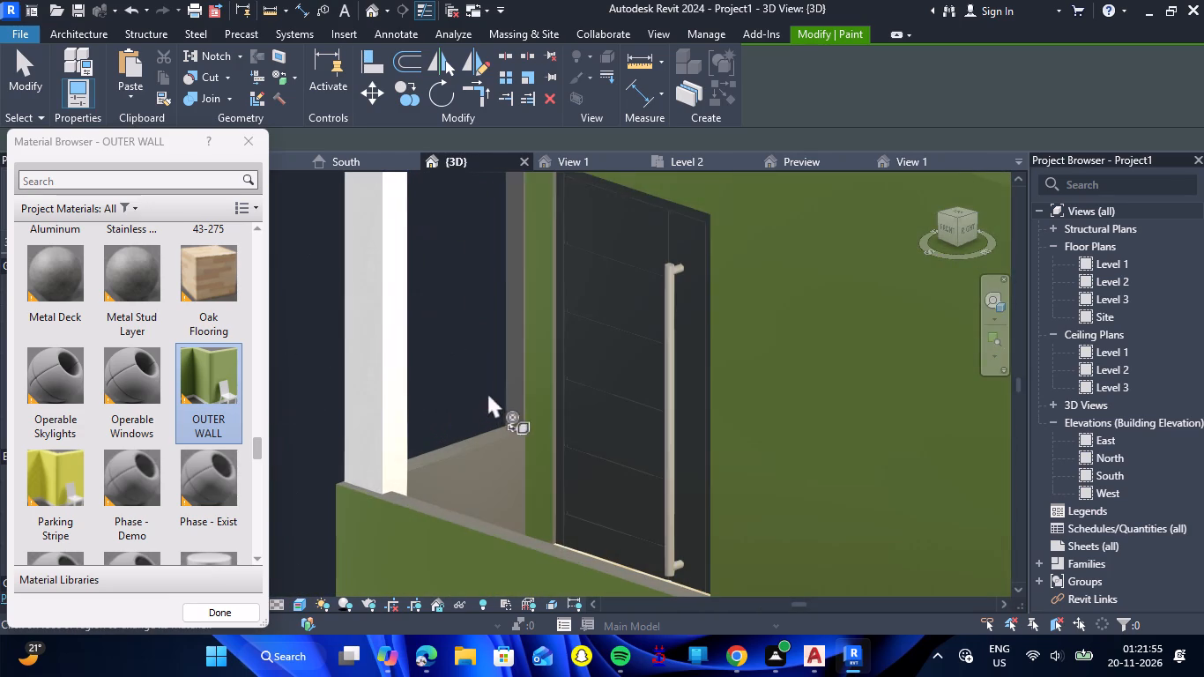
pyautogui.click(515, 381)
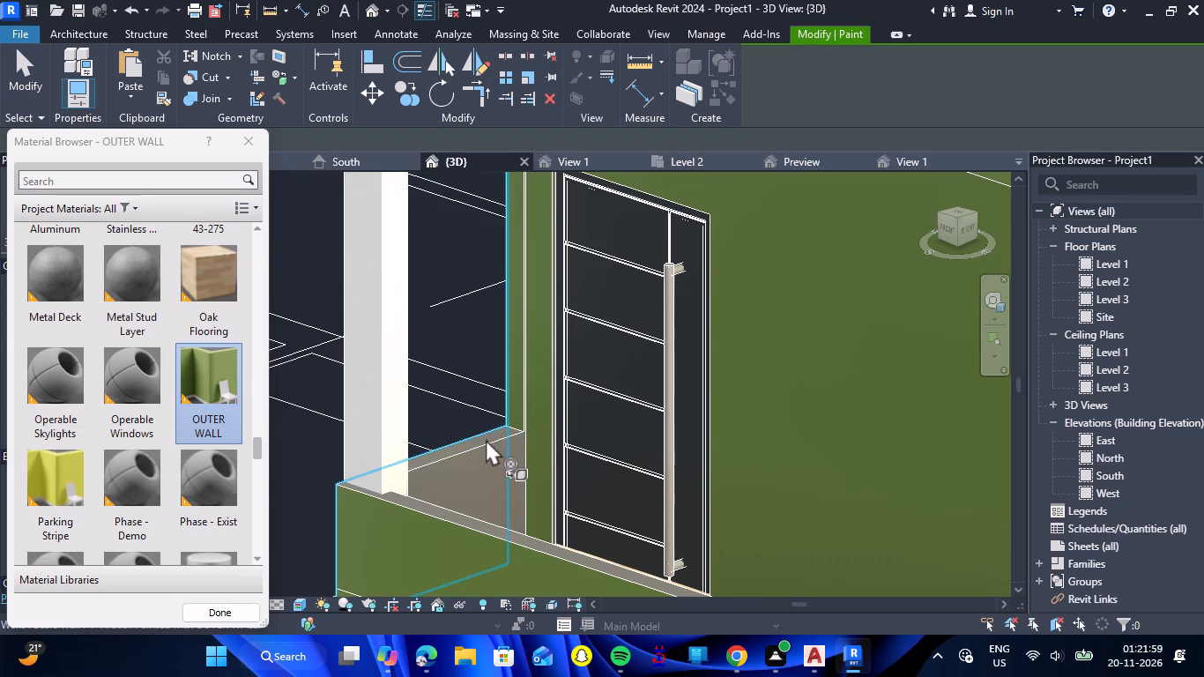
pyautogui.scroll(8, 484, 429)
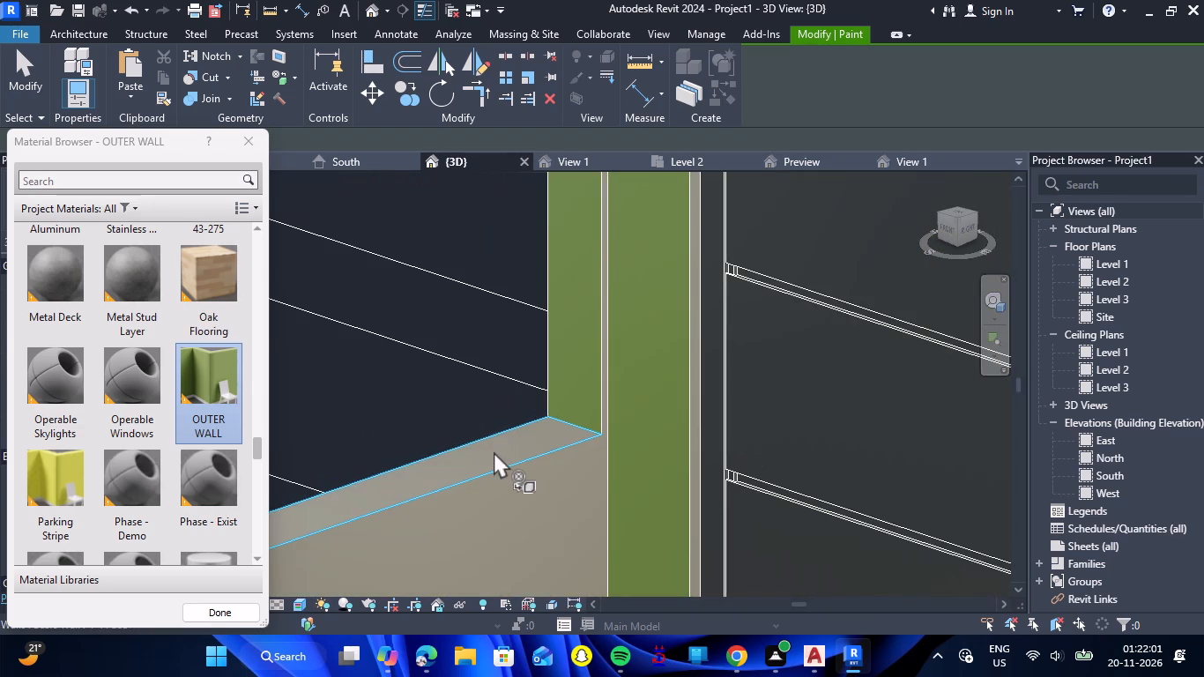
pyautogui.click(494, 451)
pyautogui.scroll(-8, 494, 438)
pyautogui.scroll(7, 383, 503)
pyautogui.click(405, 497)
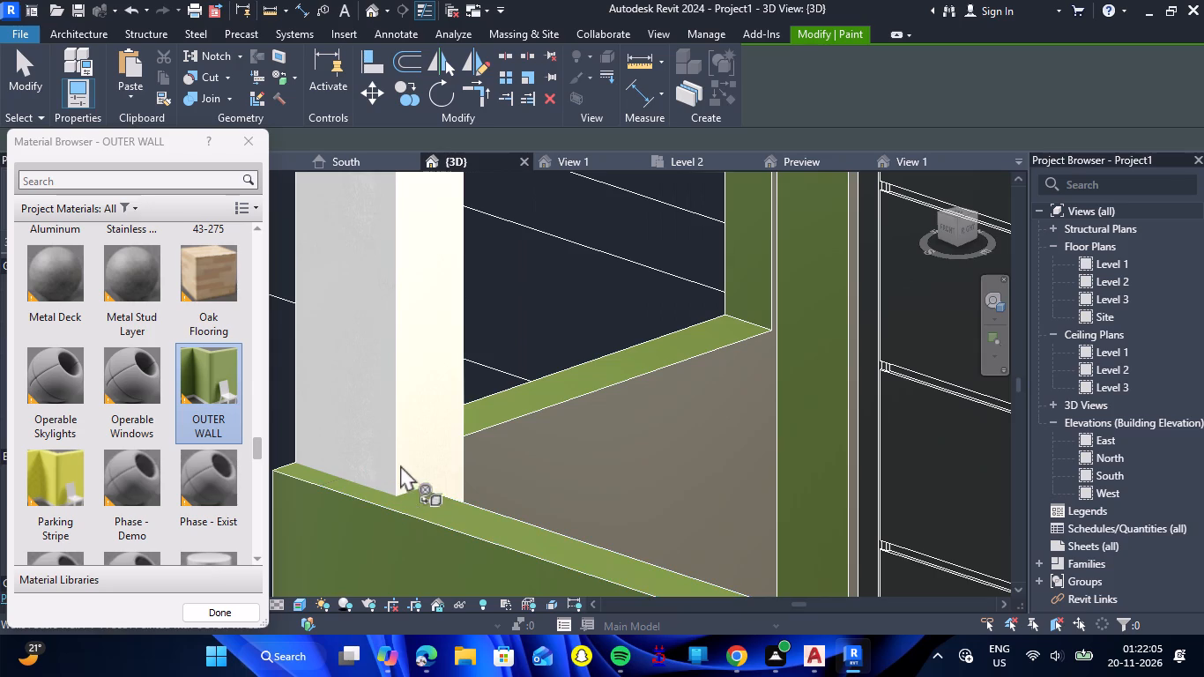
pyautogui.click(400, 444)
# Examine the painted exterior and balcony from the southeast around to the southwest.
pyautogui.scroll(-13, 406, 450)
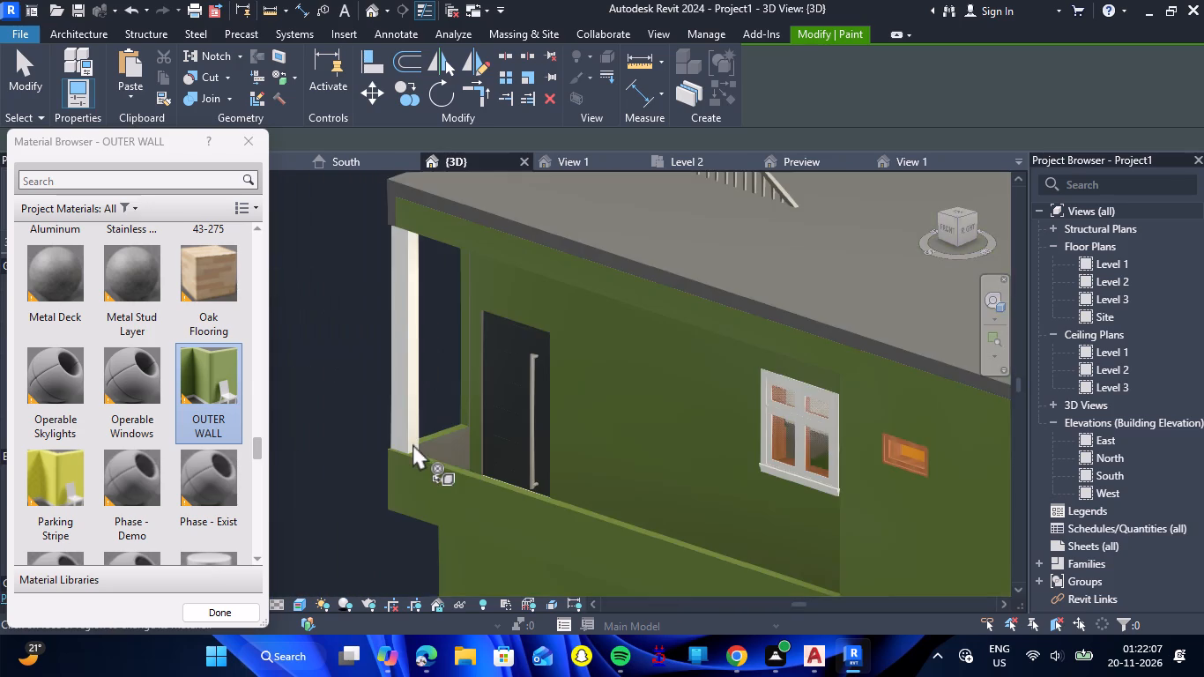
pyautogui.scroll(-6, 412, 443)
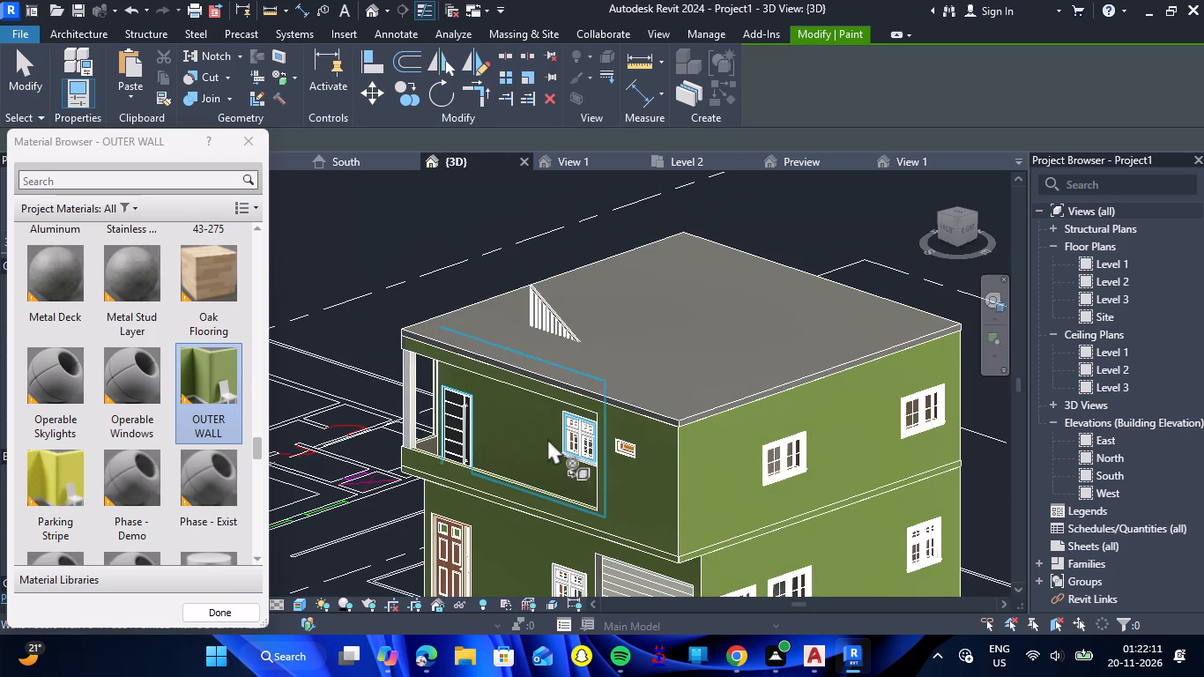
pyautogui.scroll(-4, 548, 438)
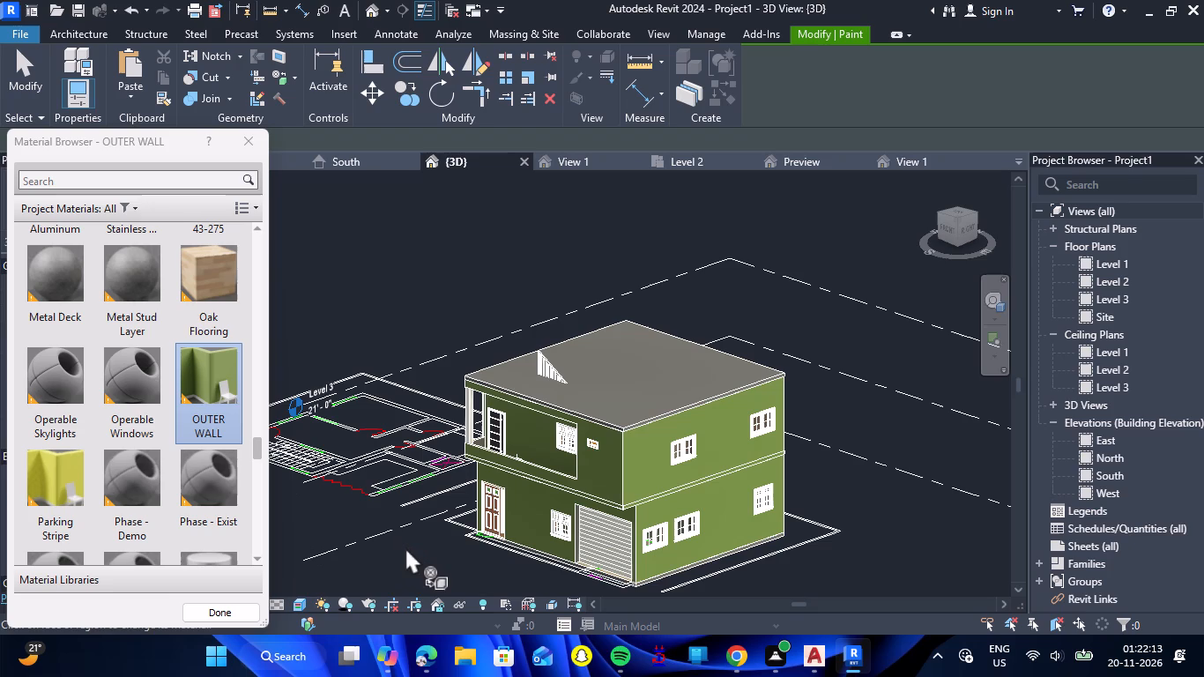
pyautogui.moveTo(398, 545); pyautogui.dragTo(579, 538)
pyautogui.keyDown('shift'); pyautogui.moveTo(398, 545); pyautogui.dragTo(579, 538, button='right'); pyautogui.keyUp('shift')
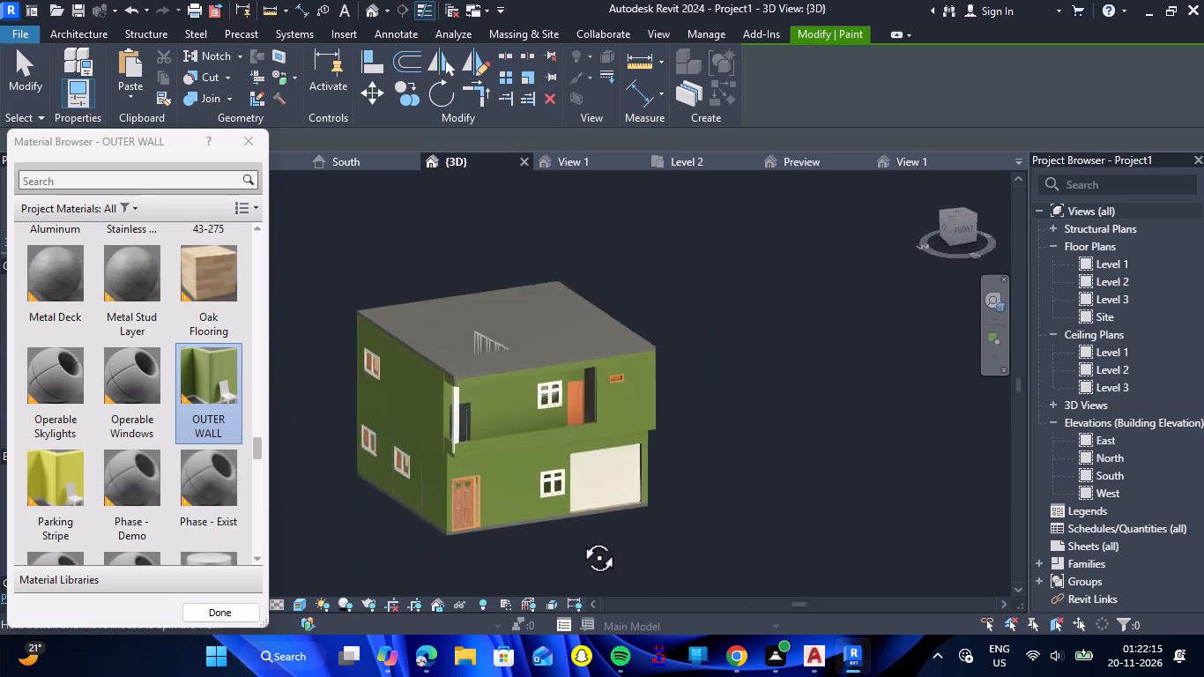
pyautogui.moveTo(579, 538); pyautogui.dragTo(621, 537)
pyautogui.keyDown('shift'); pyautogui.moveTo(579, 538); pyautogui.dragTo(621, 537, button='right'); pyautogui.keyUp('shift')
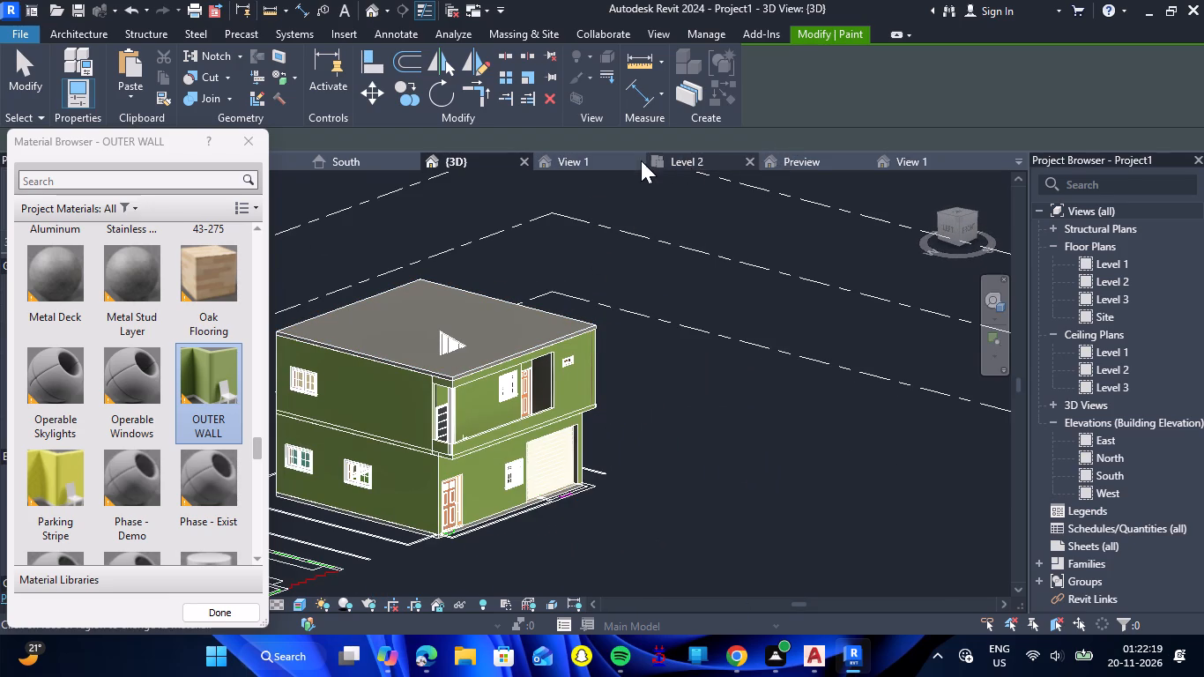
# Open the Level 3 ceiling plan and return to the {3D} view.
pyautogui.doubleClick(1122, 385)
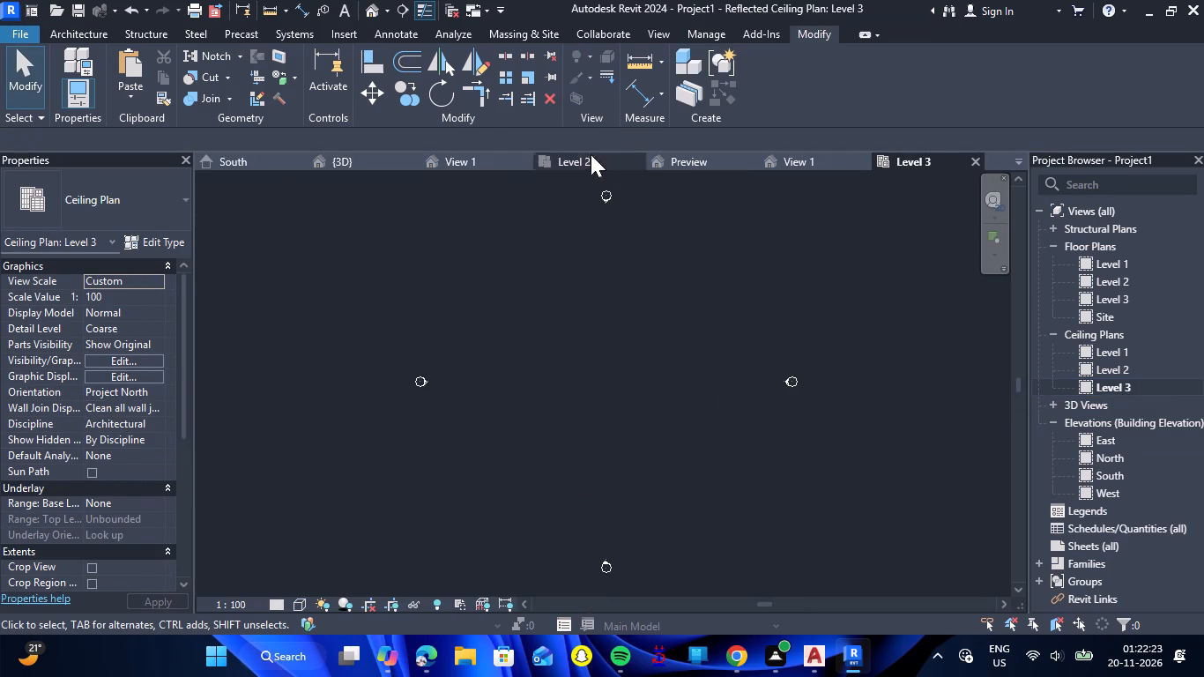
pyautogui.click(370, 166)
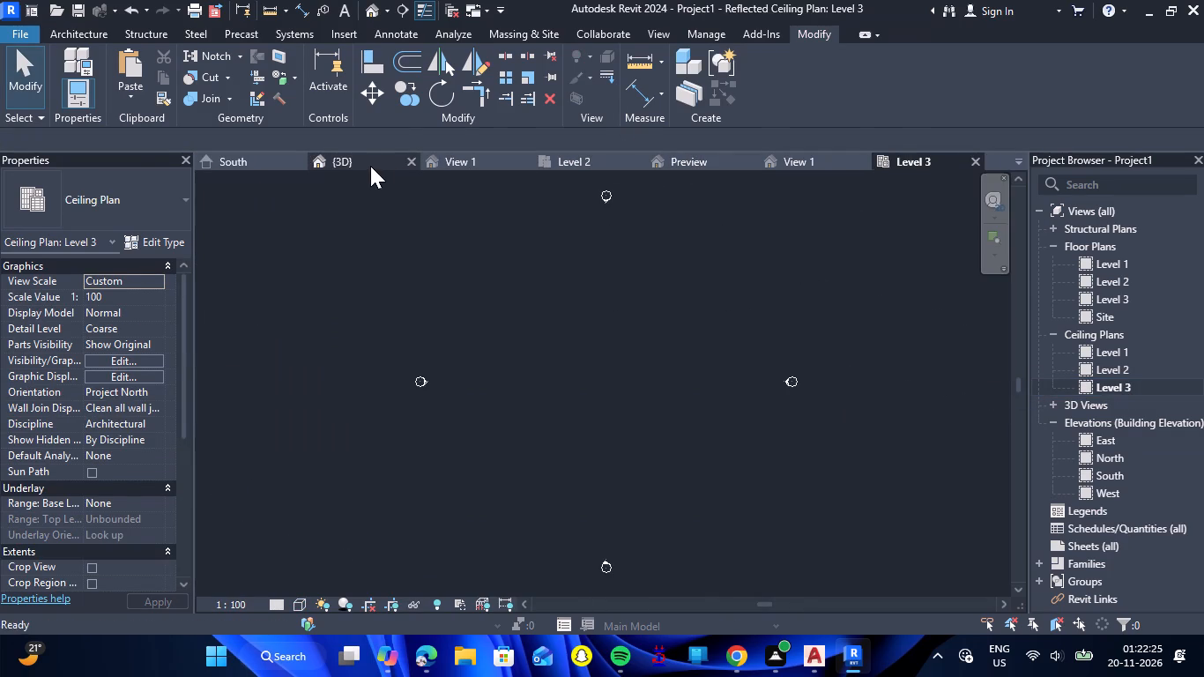
# Close the M_Fixed family and the Aluprof MB-86ST panel door family without saving their changes.
pyautogui.click(813, 158)
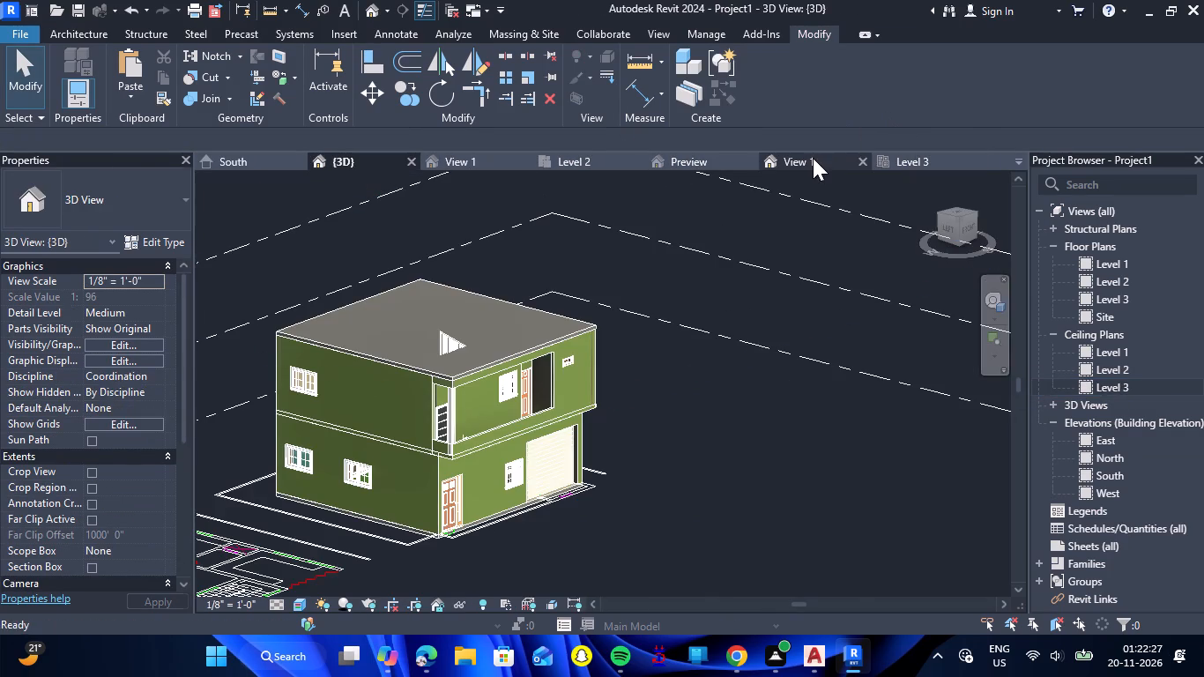
pyautogui.click(862, 158)
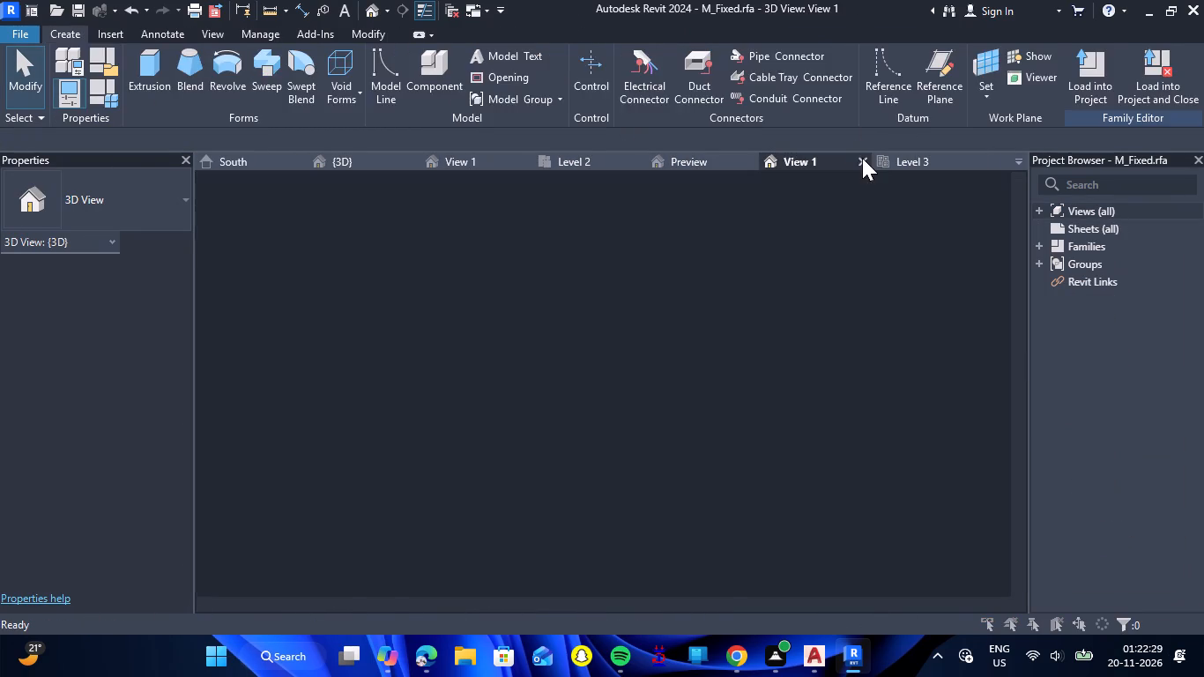
pyautogui.click(645, 318)
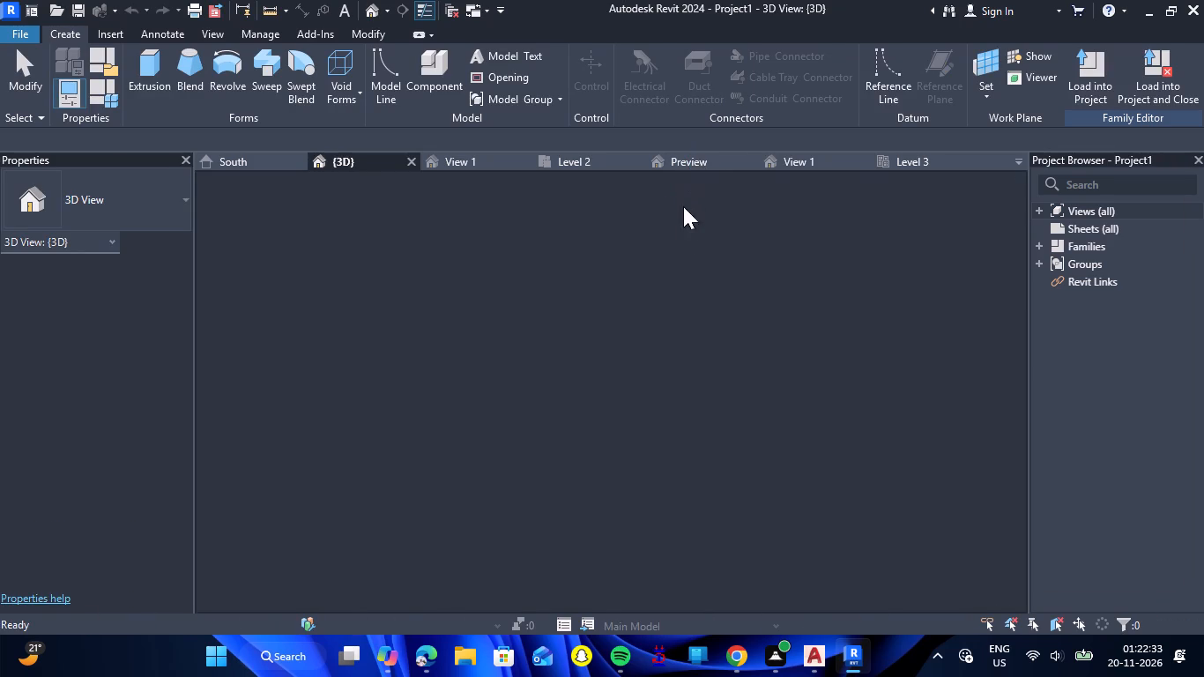
pyautogui.click(790, 165)
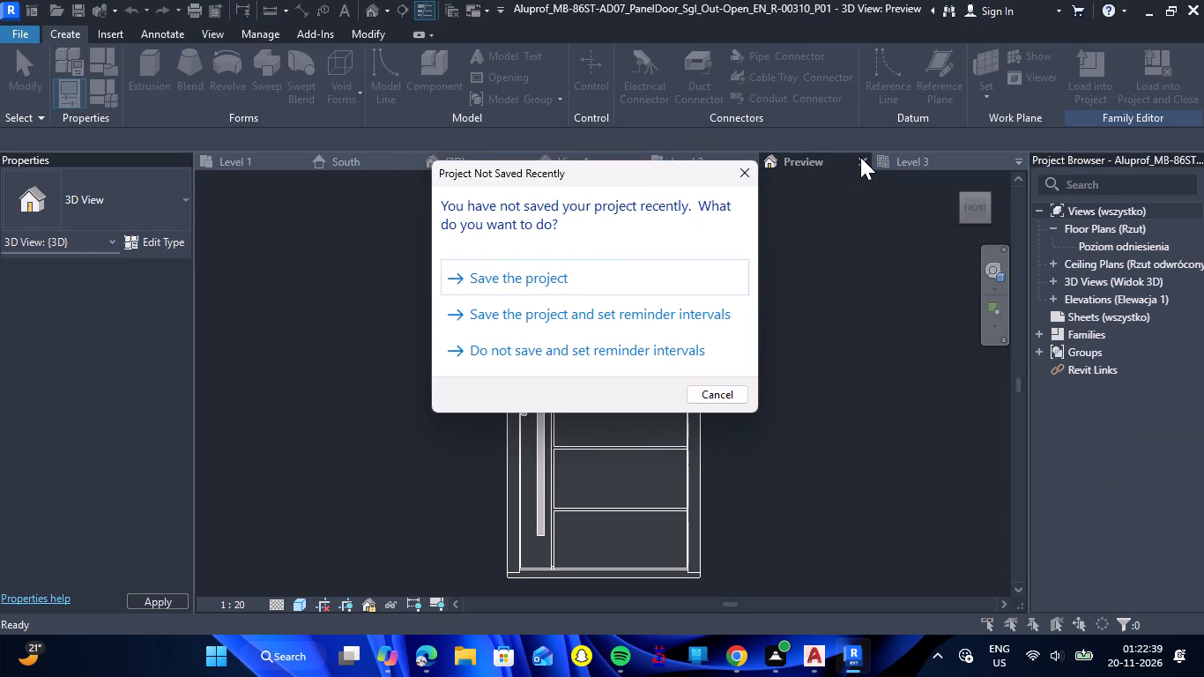
pyautogui.click(745, 166)
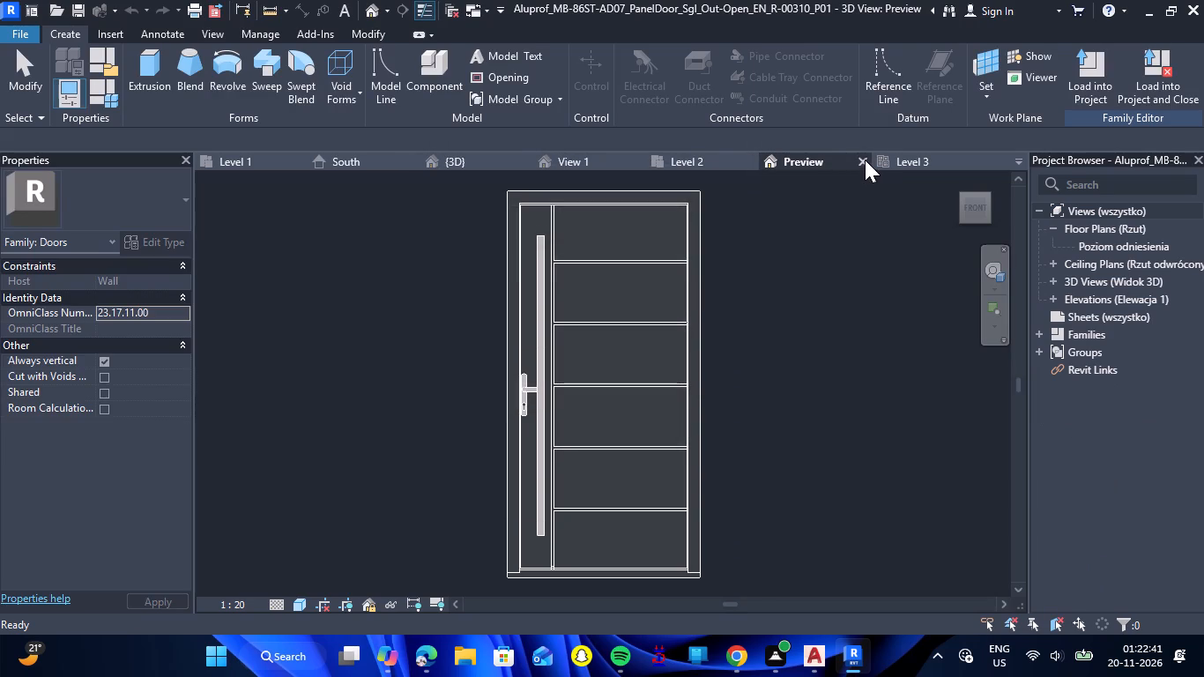
pyautogui.click(863, 159)
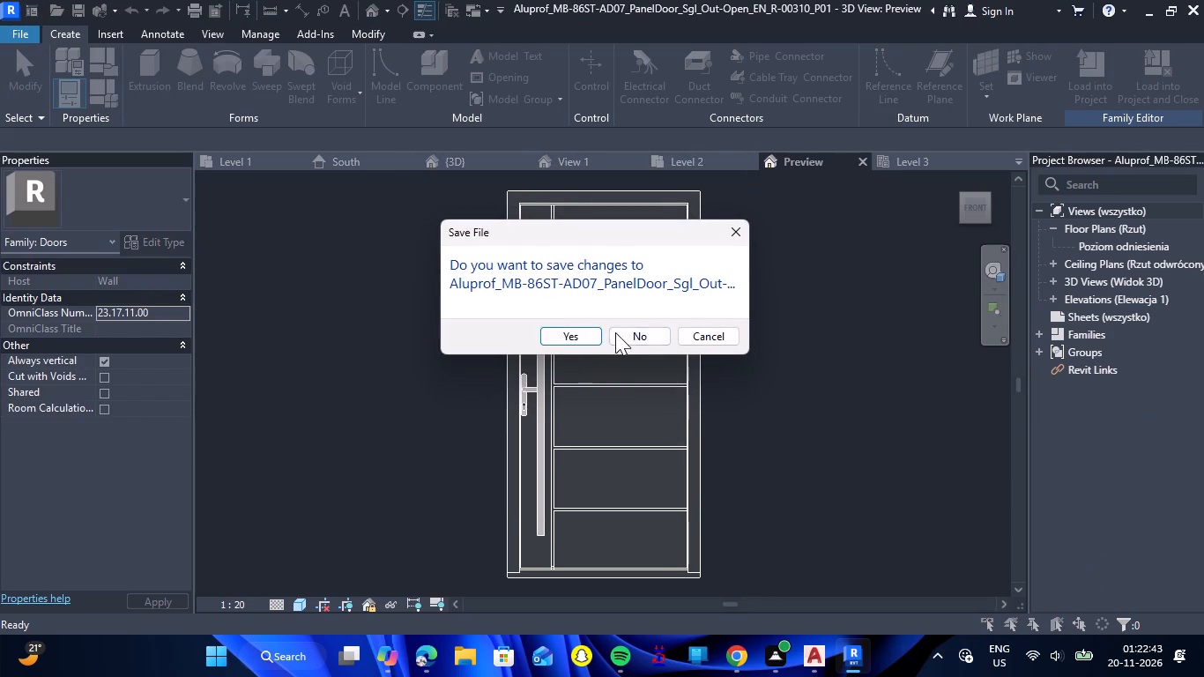
pyautogui.click(616, 331)
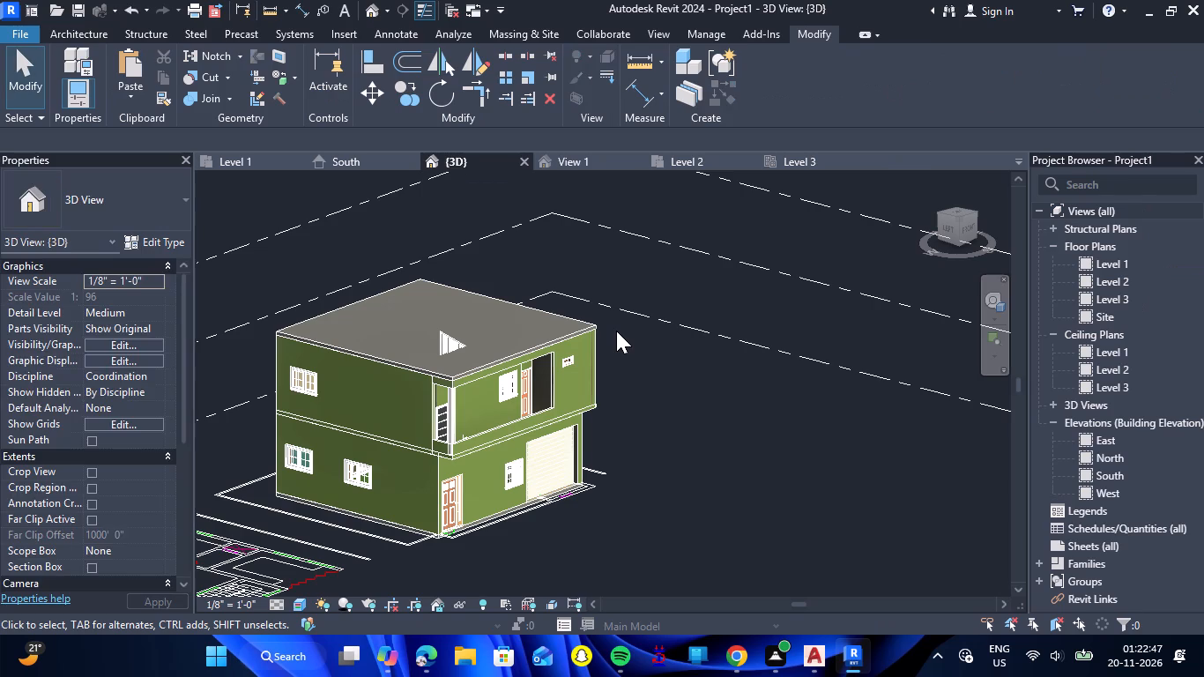
# Save the project in the desktop's Fuji folder as G+1HOUSE PLAN NOV 19 REVIT.
pyautogui.hotkey('ctrl', 's')
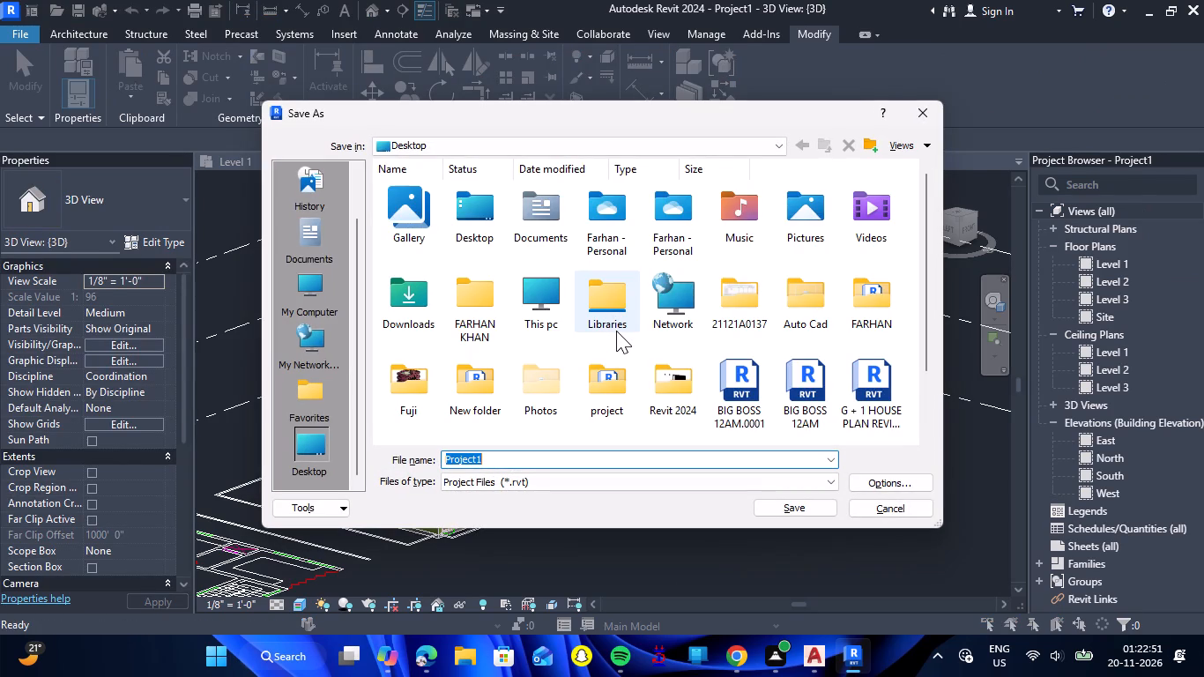
pyautogui.scroll(-4, 580, 309)
pyautogui.scroll(1, 580, 309)
pyautogui.doubleClick(435, 400)
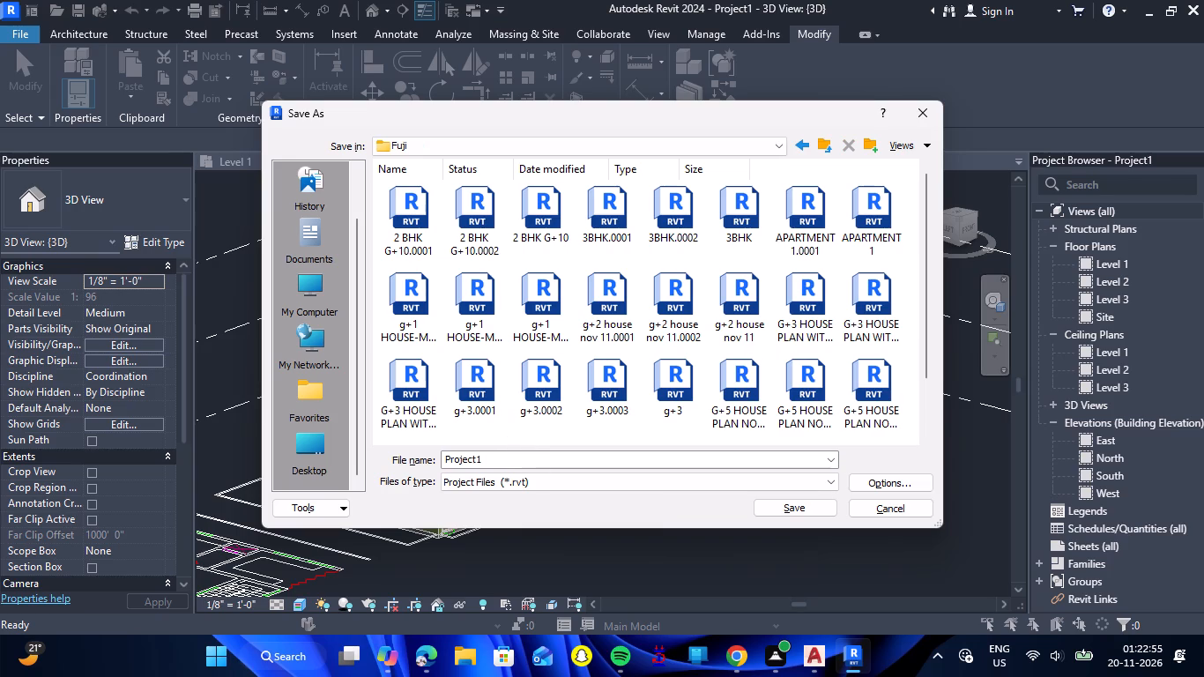
pyautogui.click(526, 454)
pyautogui.press('BackSpace')
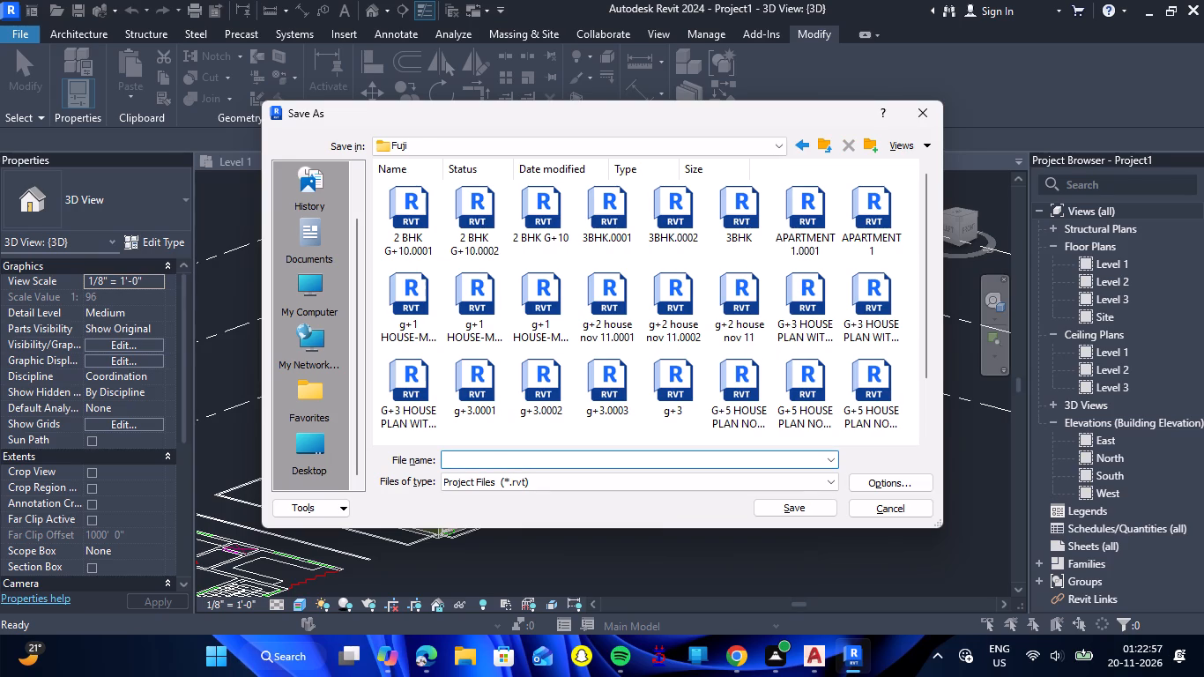
pyautogui.press('g')
pyautogui.write('+1')
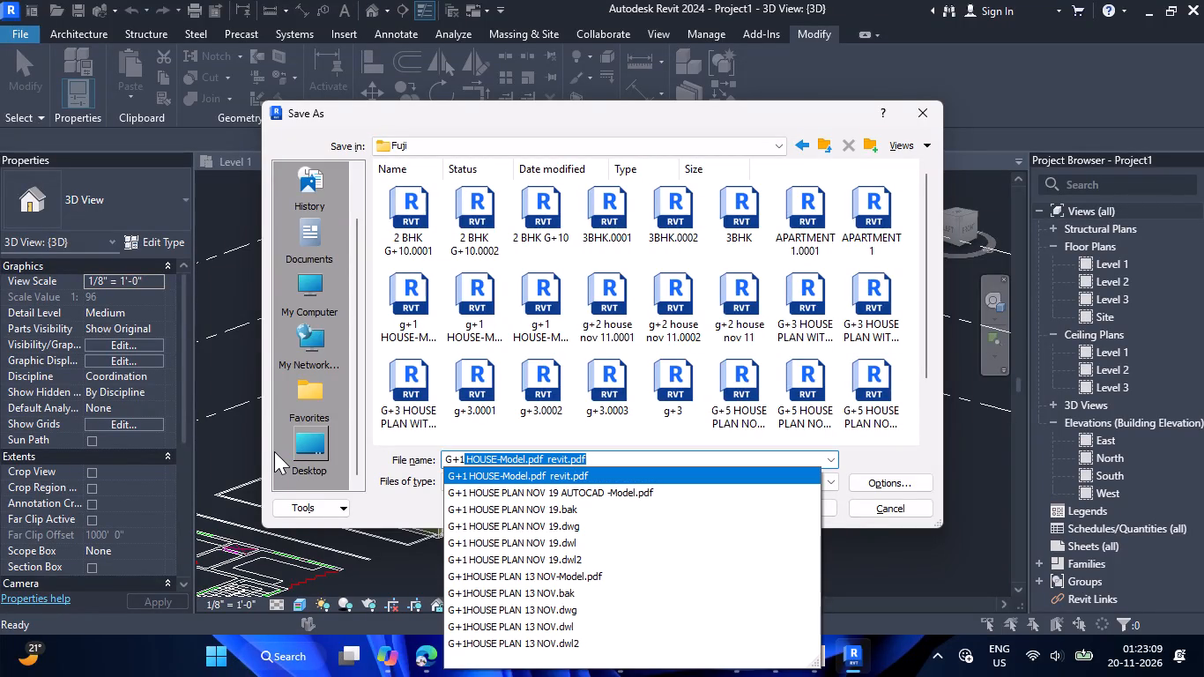
pyautogui.write('HOUSE')
pyautogui.press('space')
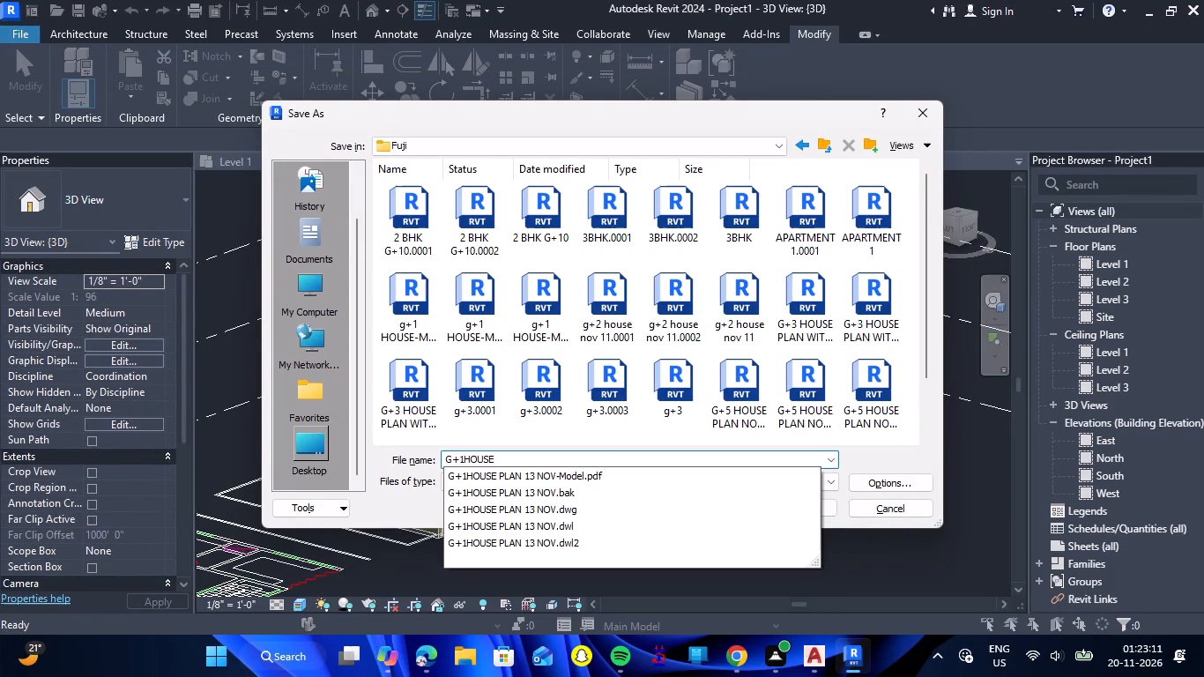
pyautogui.write('PLAN')
pyautogui.press('space')
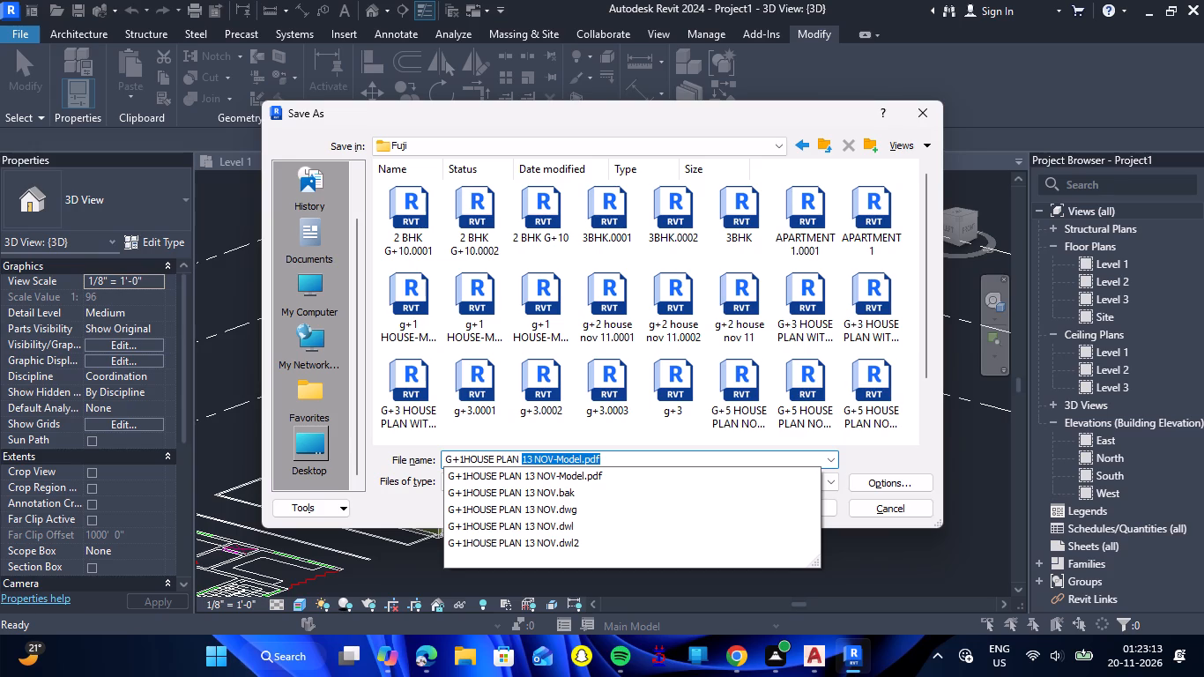
pyautogui.write('NOV 19')
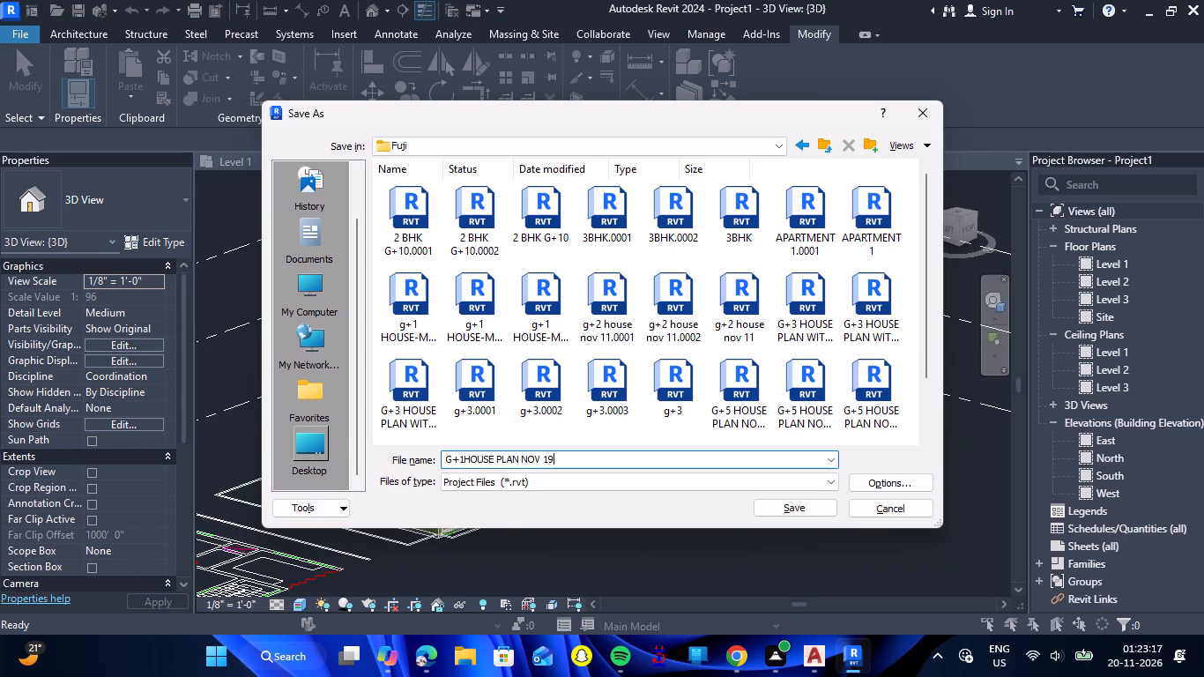
pyautogui.press('space')
pyautogui.write('REVIT')
pyautogui.press('space')
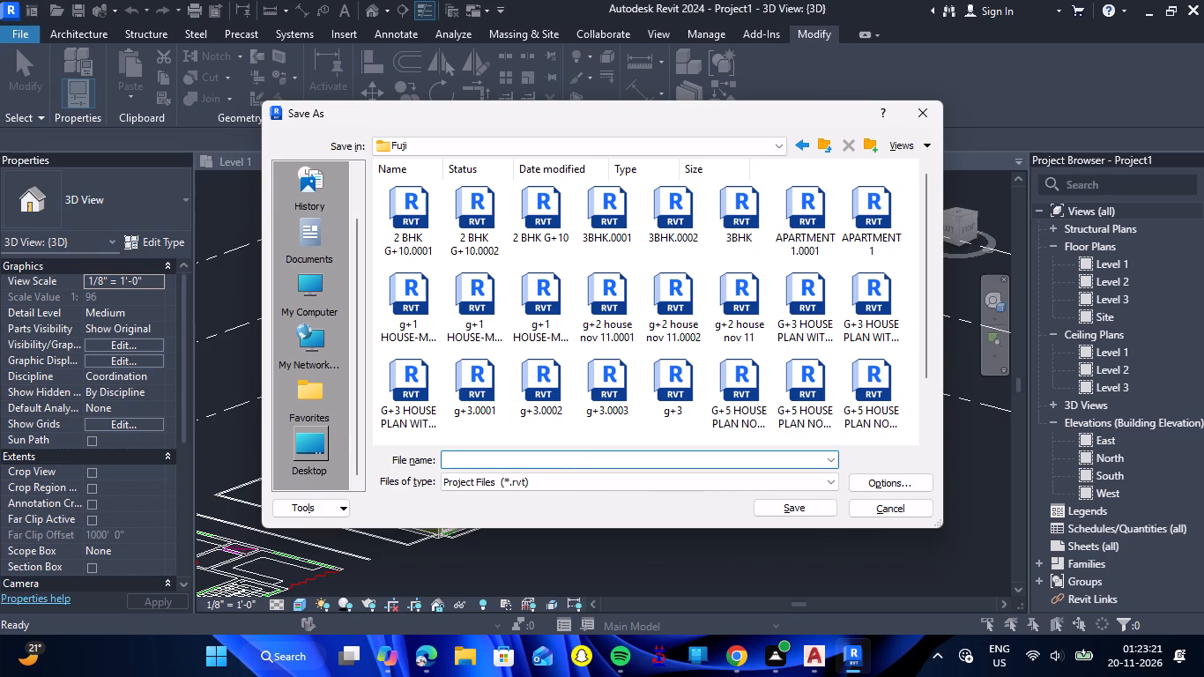
pyautogui.click(799, 508)
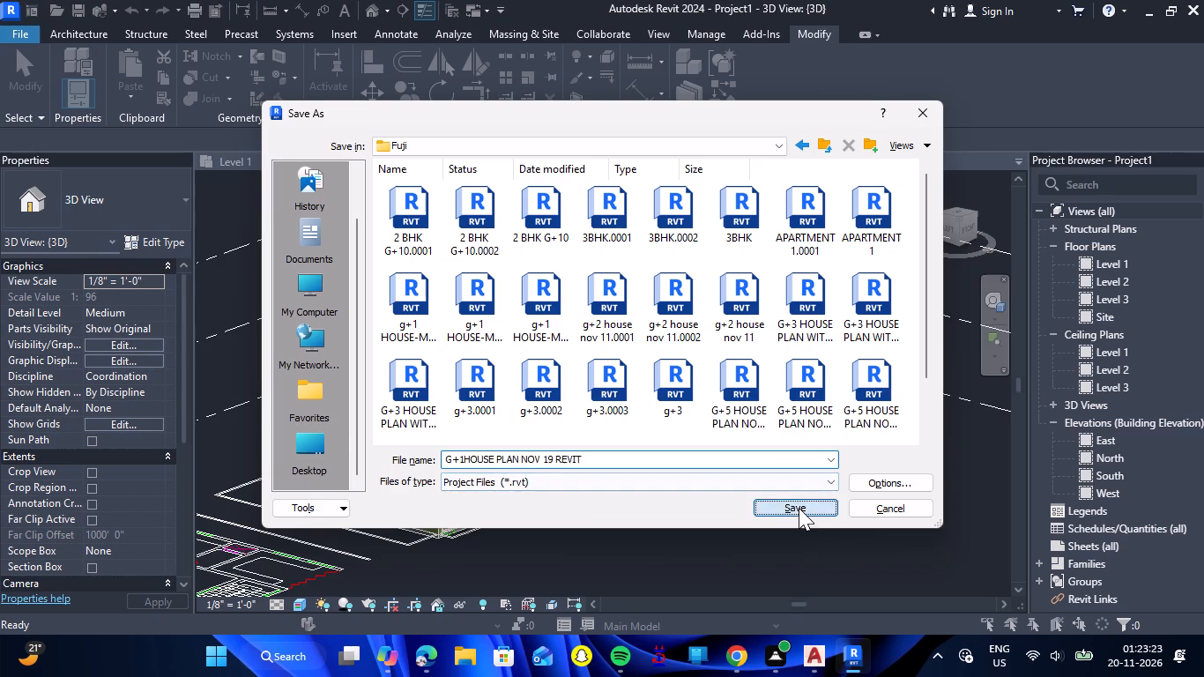
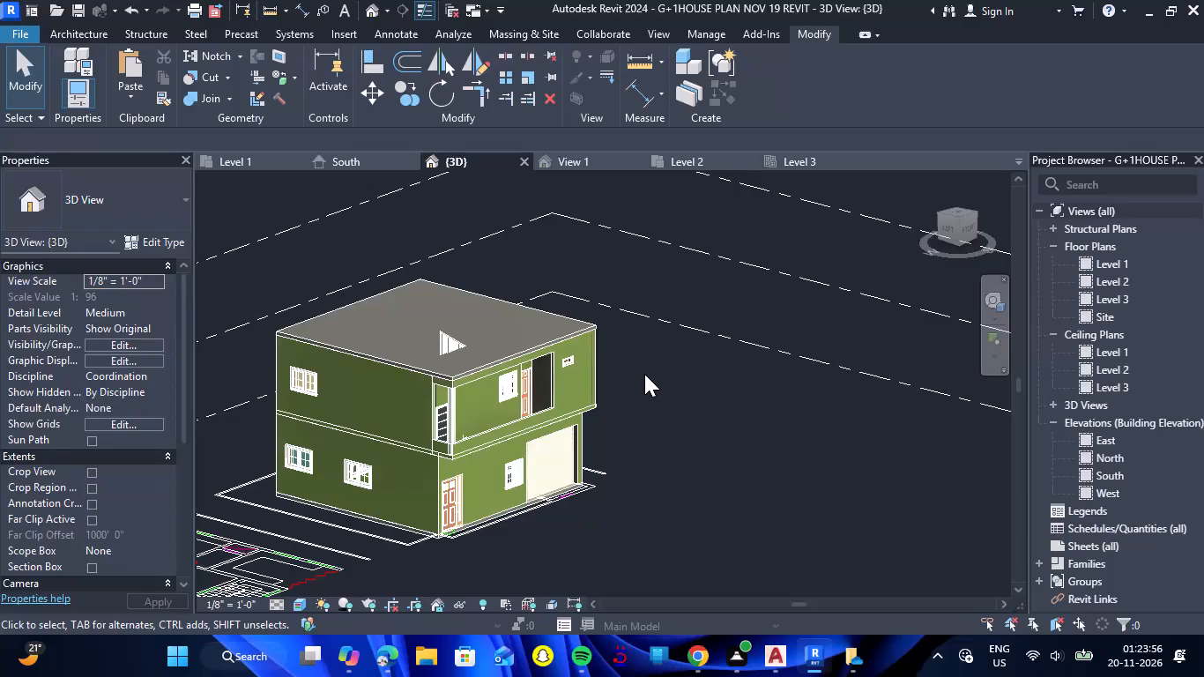
# Examine the painted exterior, front entrance and balcony corner of the house from the southwest.
pyautogui.scroll(-2, 733, 481)
pyautogui.scroll(-5, 682, 428)
pyautogui.scroll(6, 681, 425)
pyautogui.scroll(2, 498, 413)
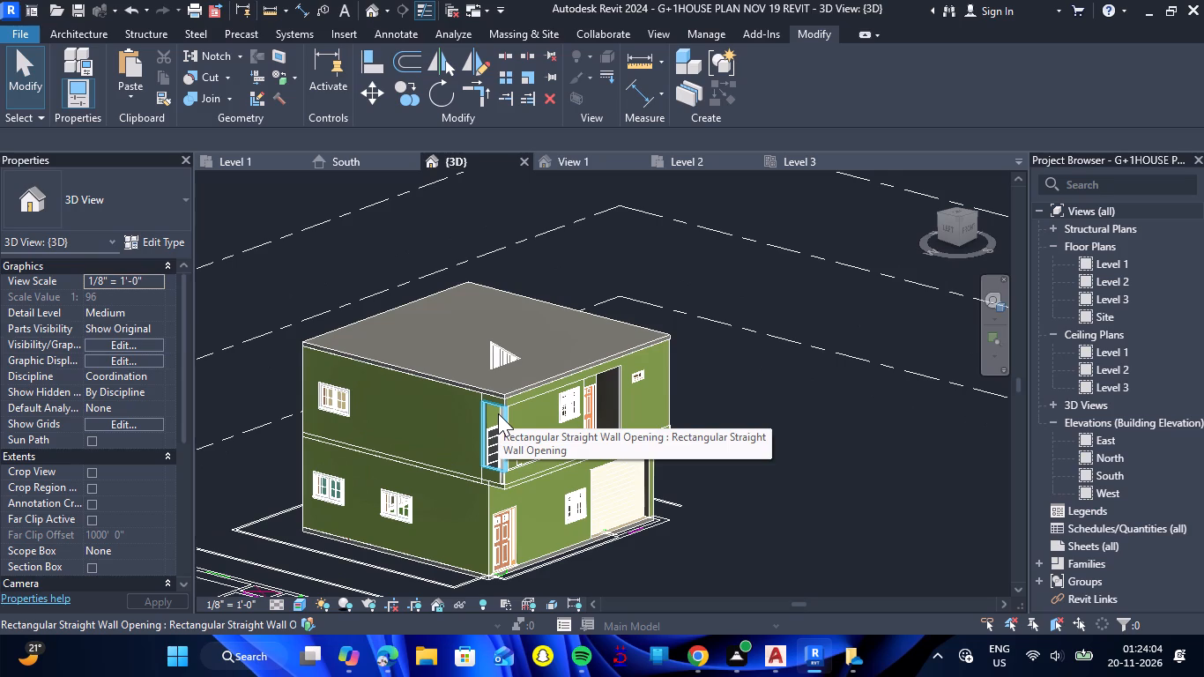
pyautogui.scroll(-1, 817, 454)
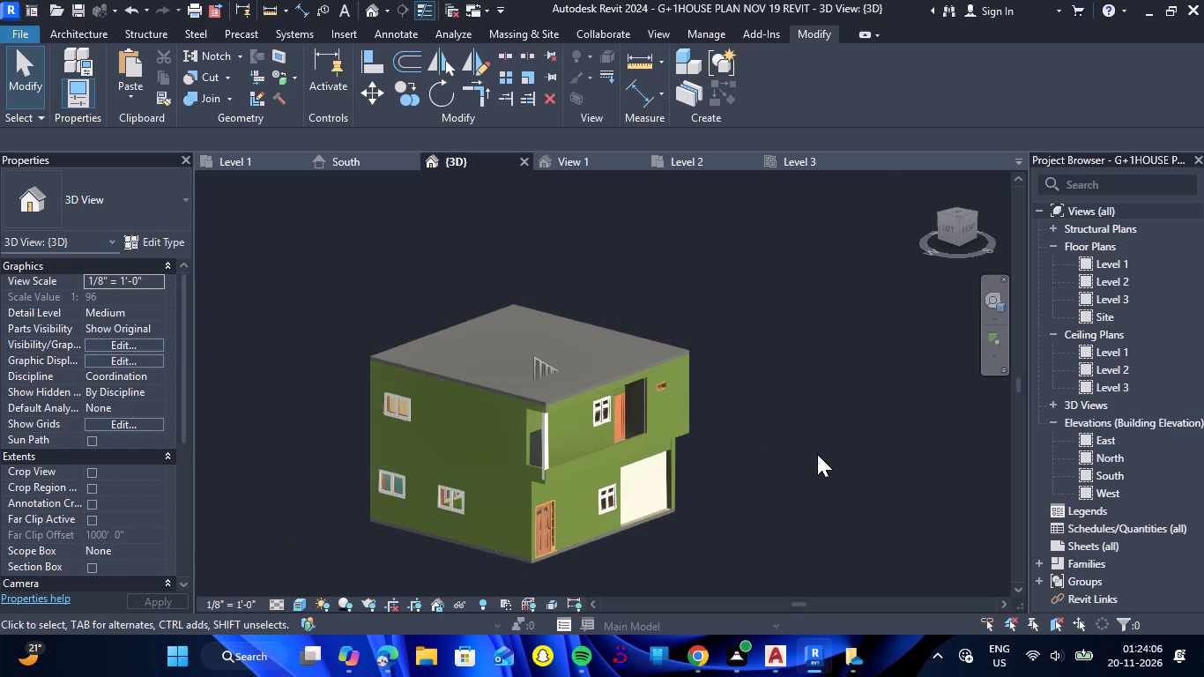
pyautogui.scroll(7, 550, 574)
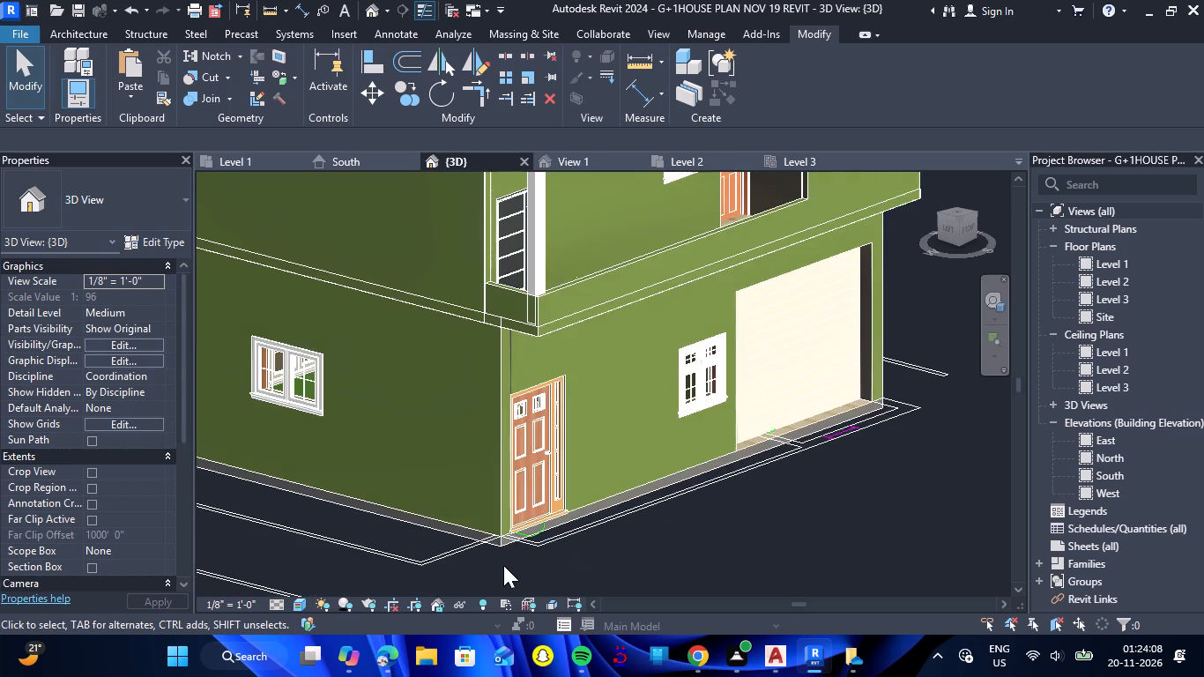
pyautogui.scroll(5, 502, 560)
pyautogui.scroll(-8, 564, 527)
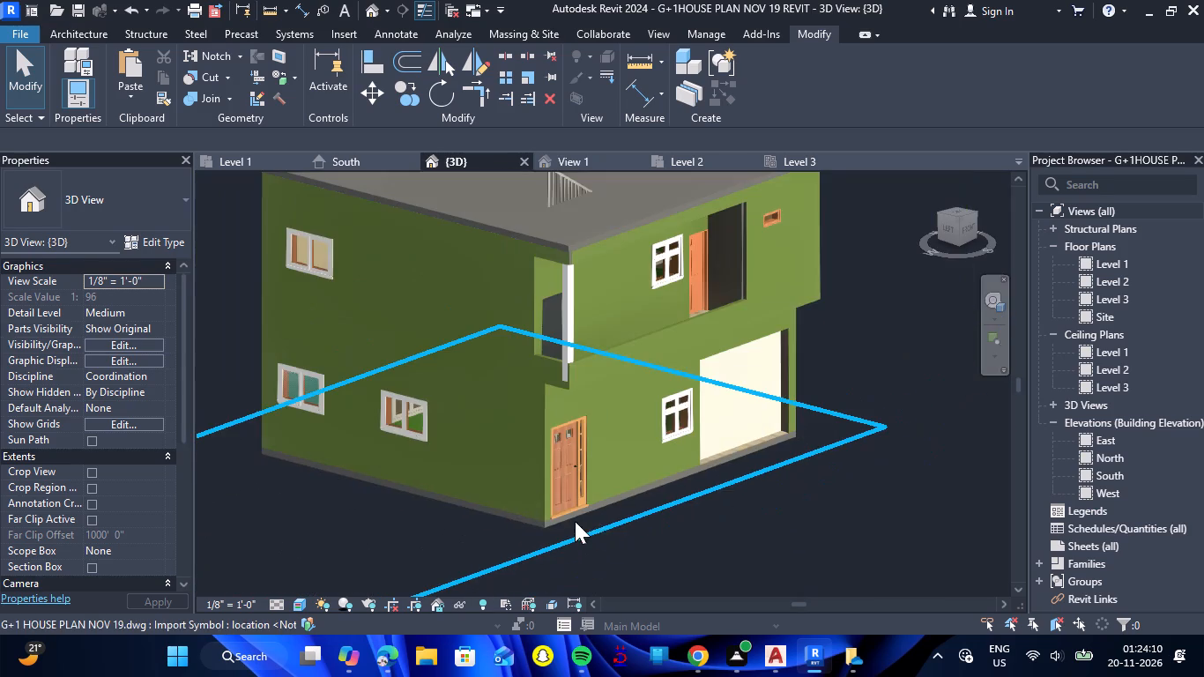
pyautogui.scroll(-6, 749, 518)
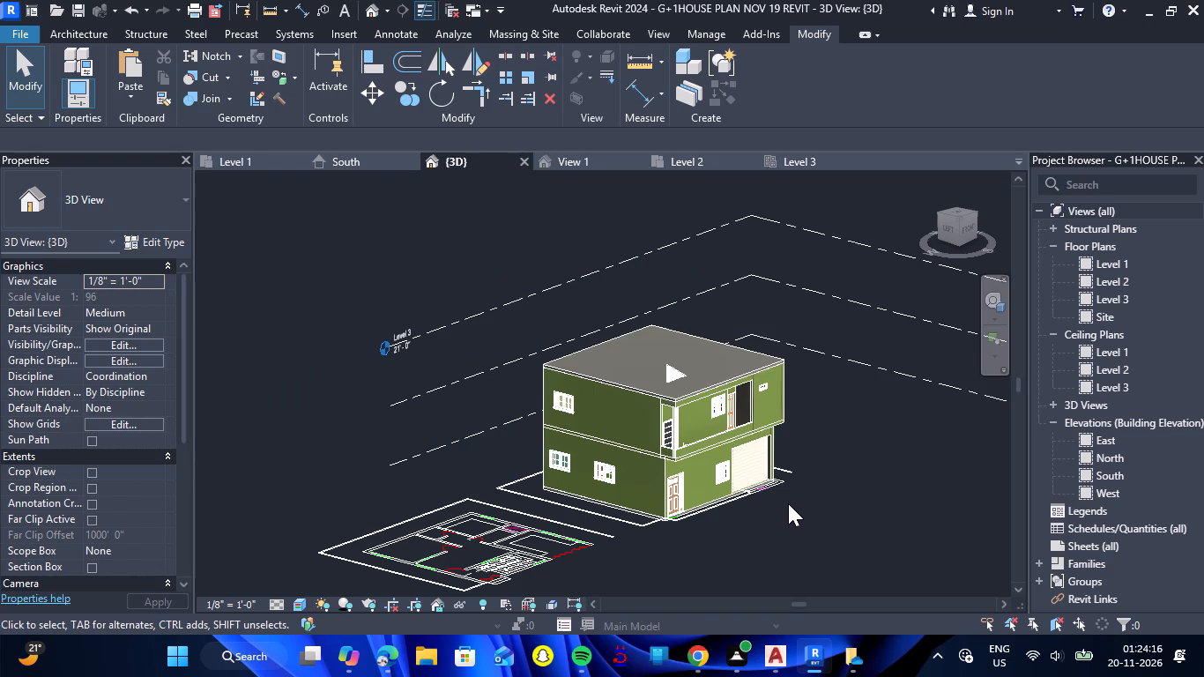
pyautogui.scroll(-1, 788, 503)
pyautogui.scroll(2, 789, 503)
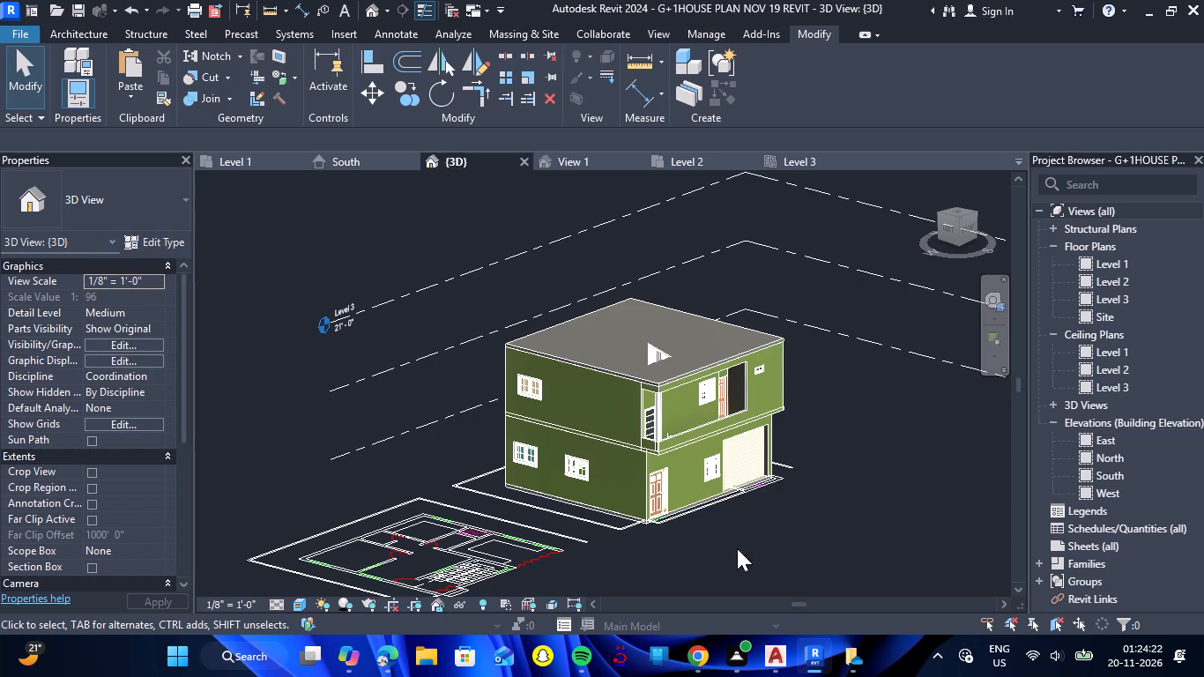
pyautogui.scroll(1, 687, 569)
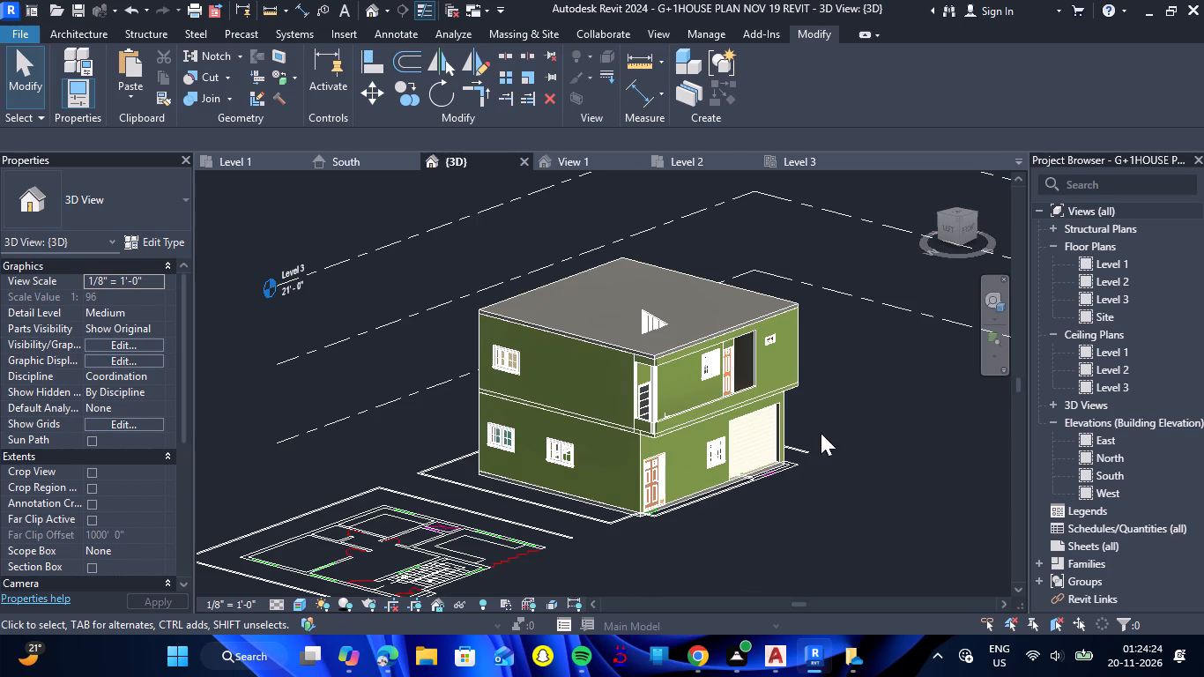
# In a top view, set up a rectangular Basic Wall 4" with base constraint Level 3 and unconnected height 4'.
pyautogui.click(956, 212)
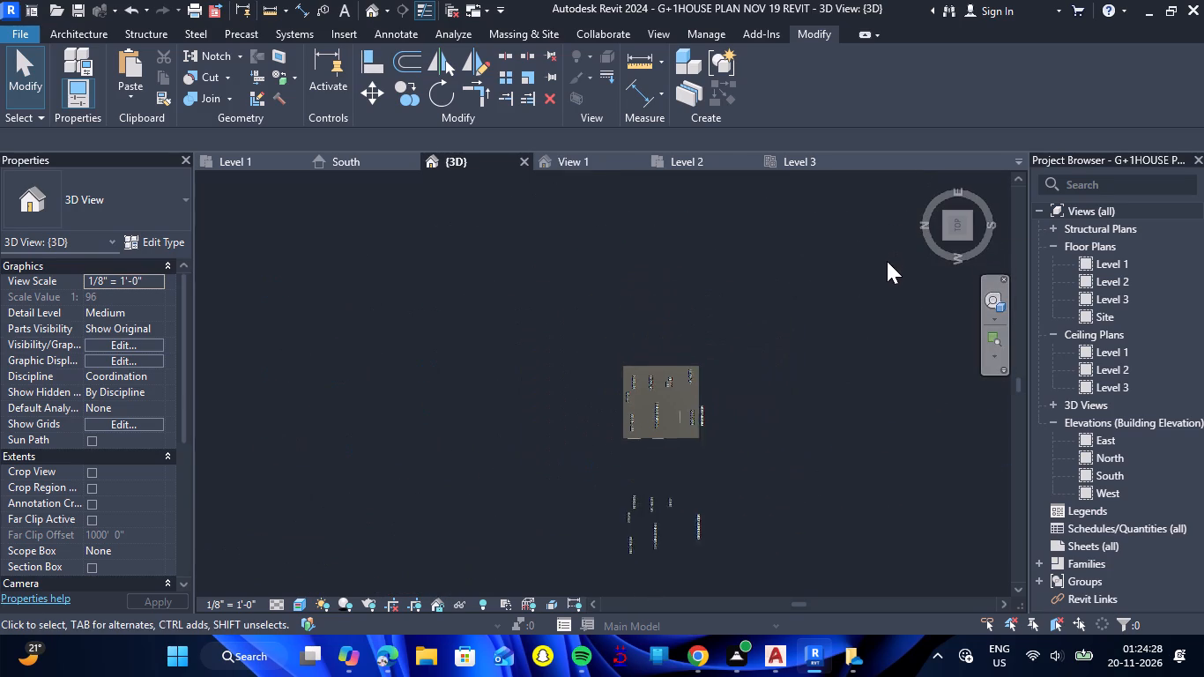
pyautogui.scroll(9, 633, 426)
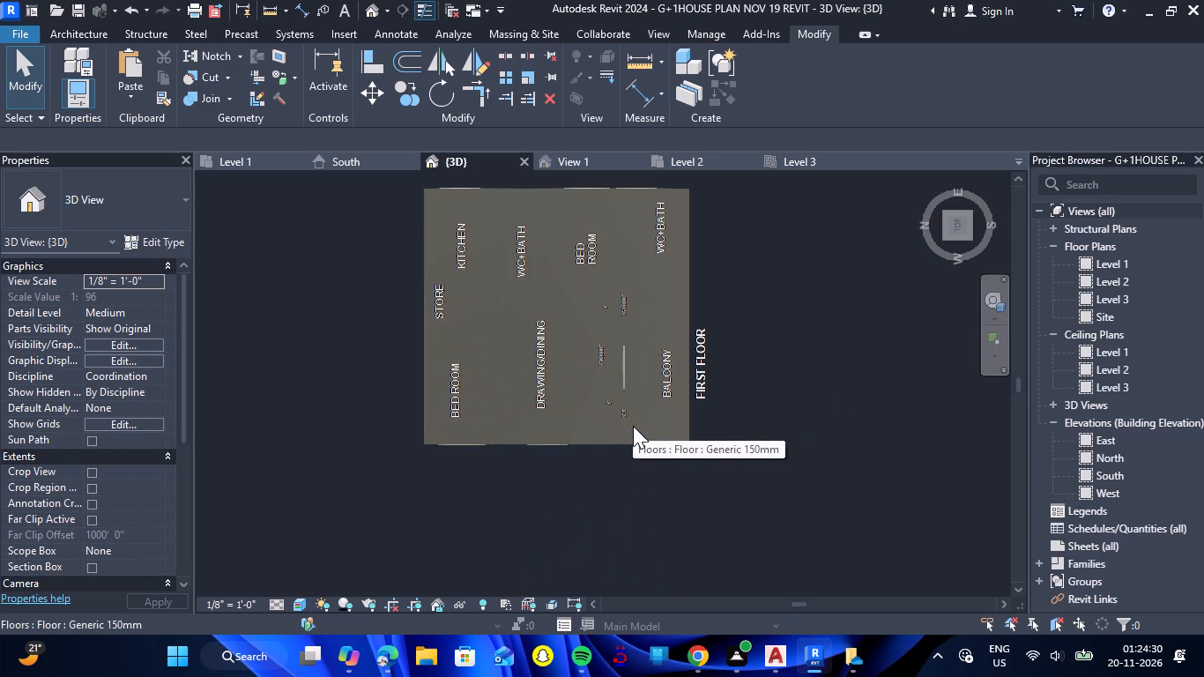
pyautogui.click(70, 38)
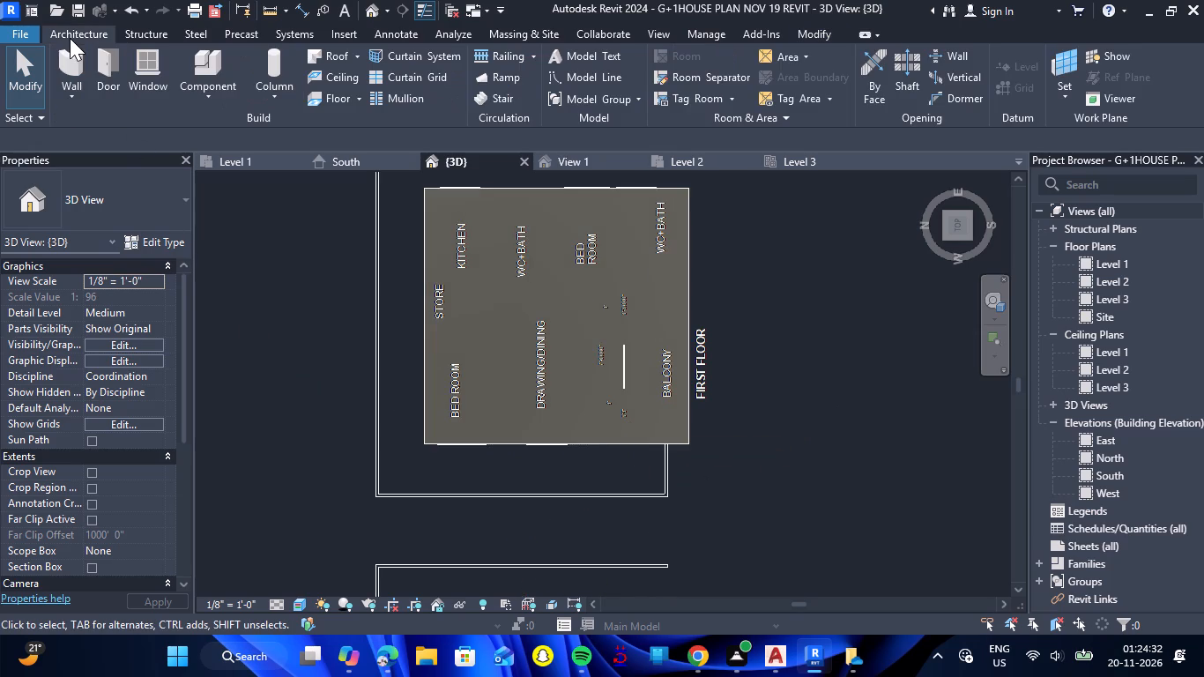
pyautogui.click(85, 71)
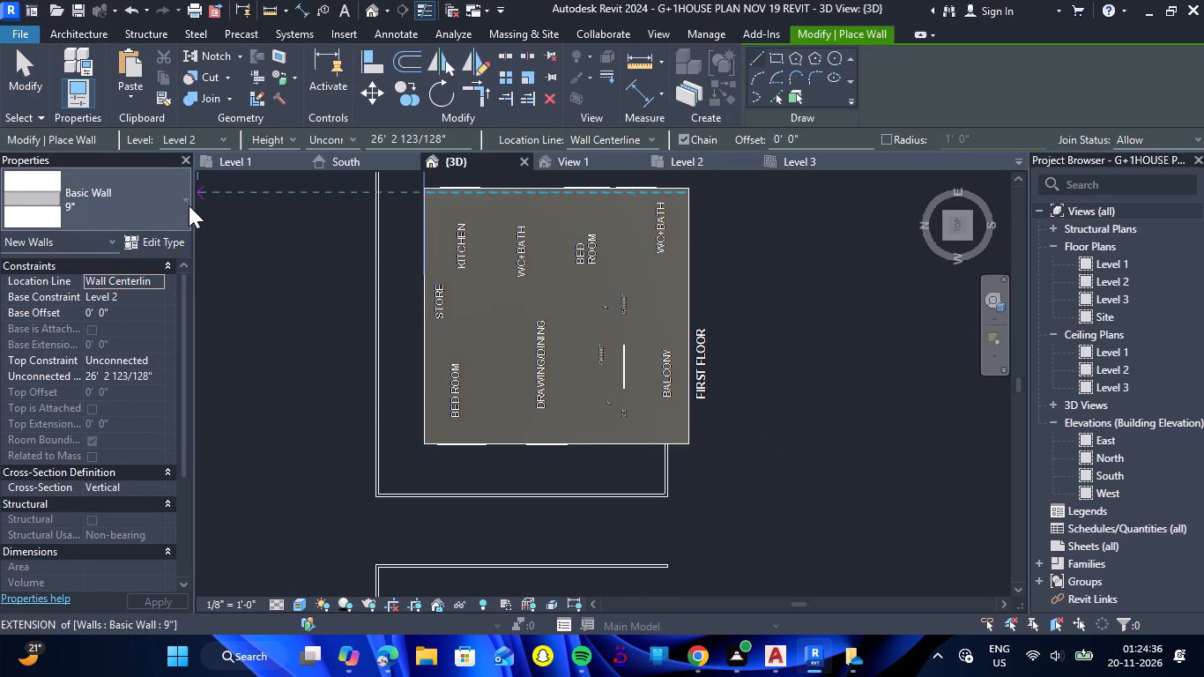
pyautogui.click(189, 205)
pyautogui.scroll(1, 105, 309)
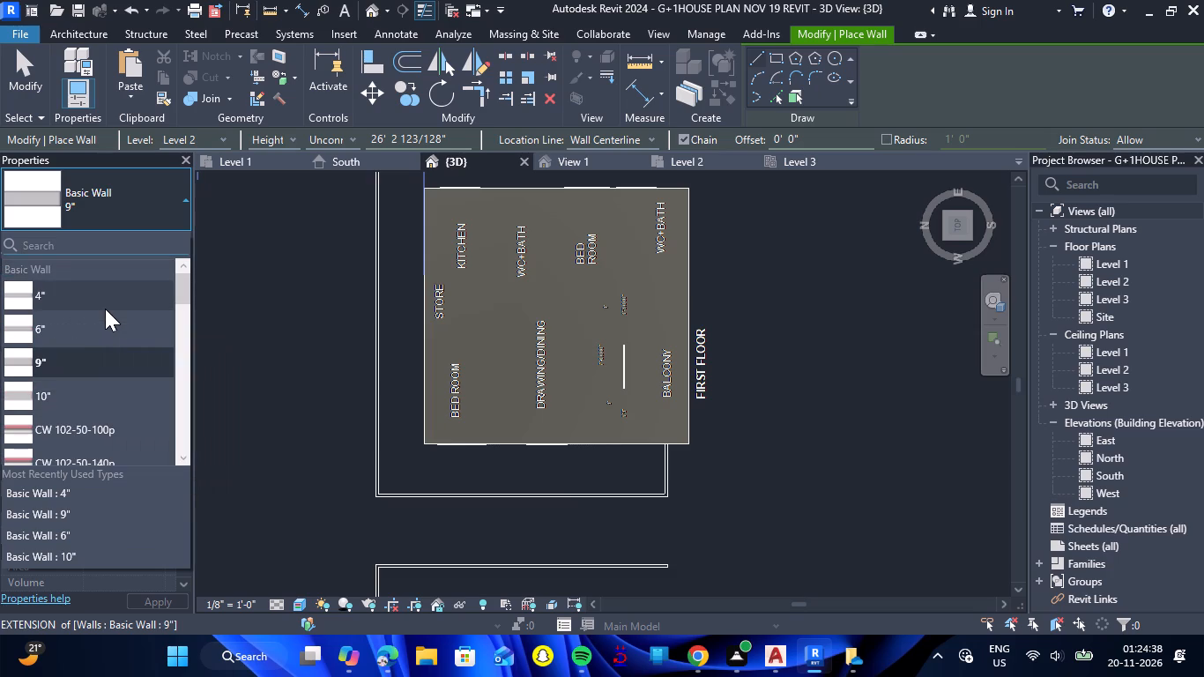
pyautogui.click(109, 298)
pyautogui.click(153, 298)
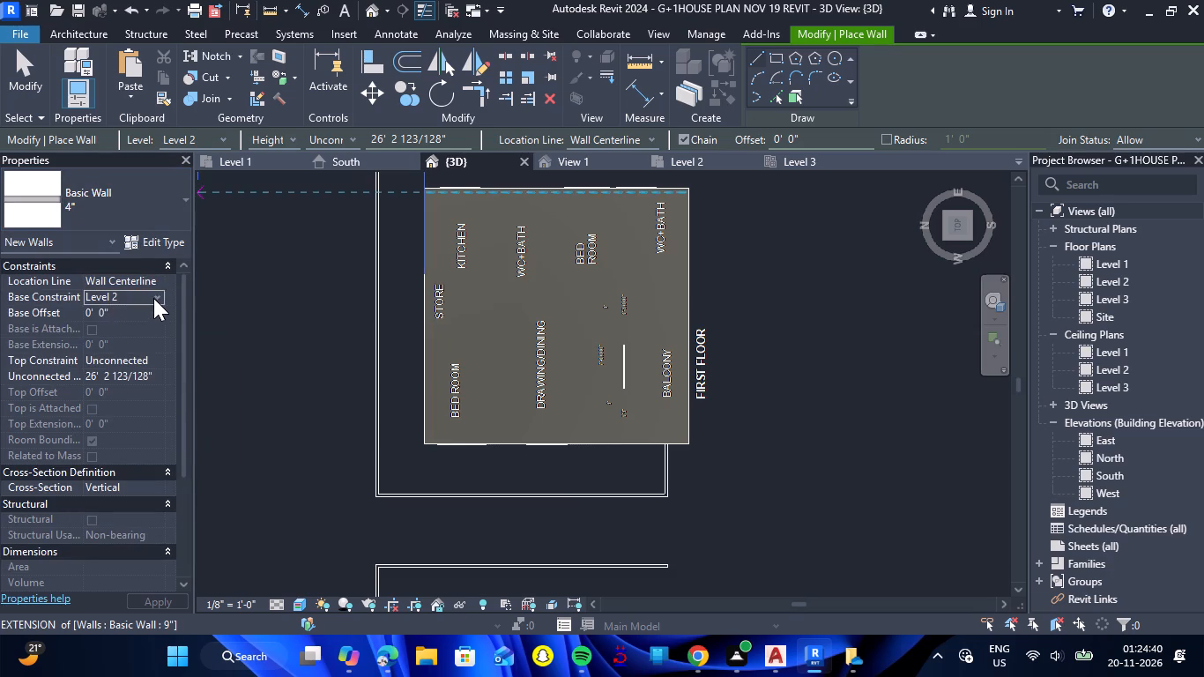
pyautogui.click(121, 339)
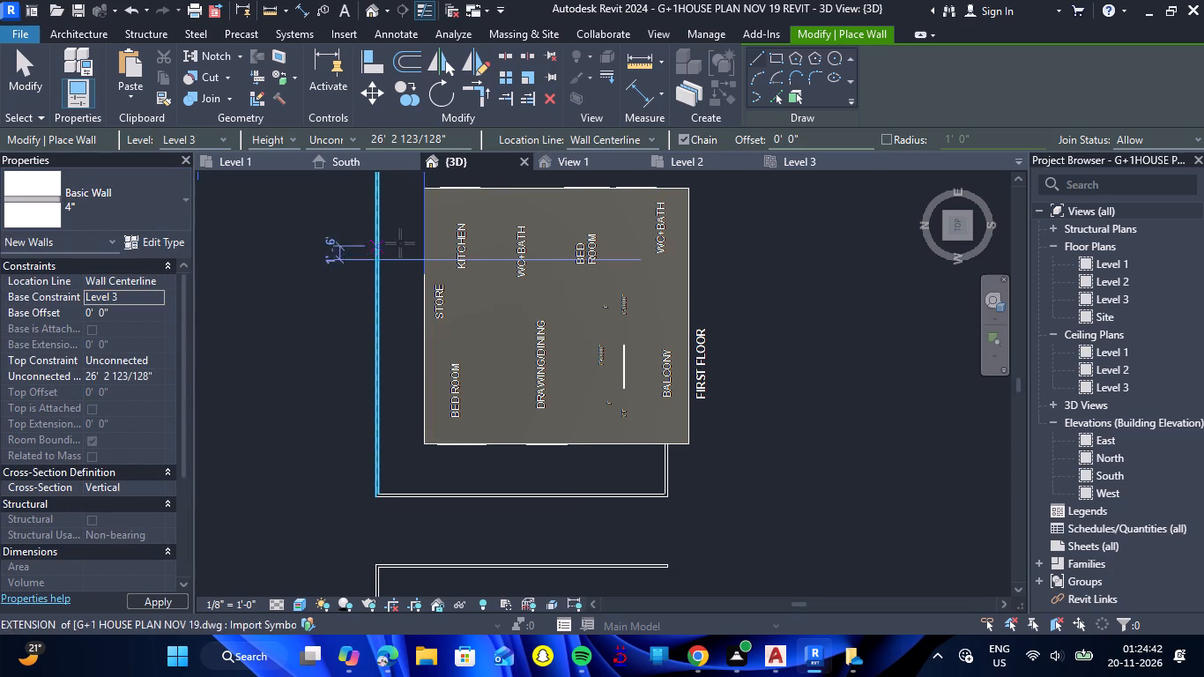
pyautogui.scroll(-2, 415, 262)
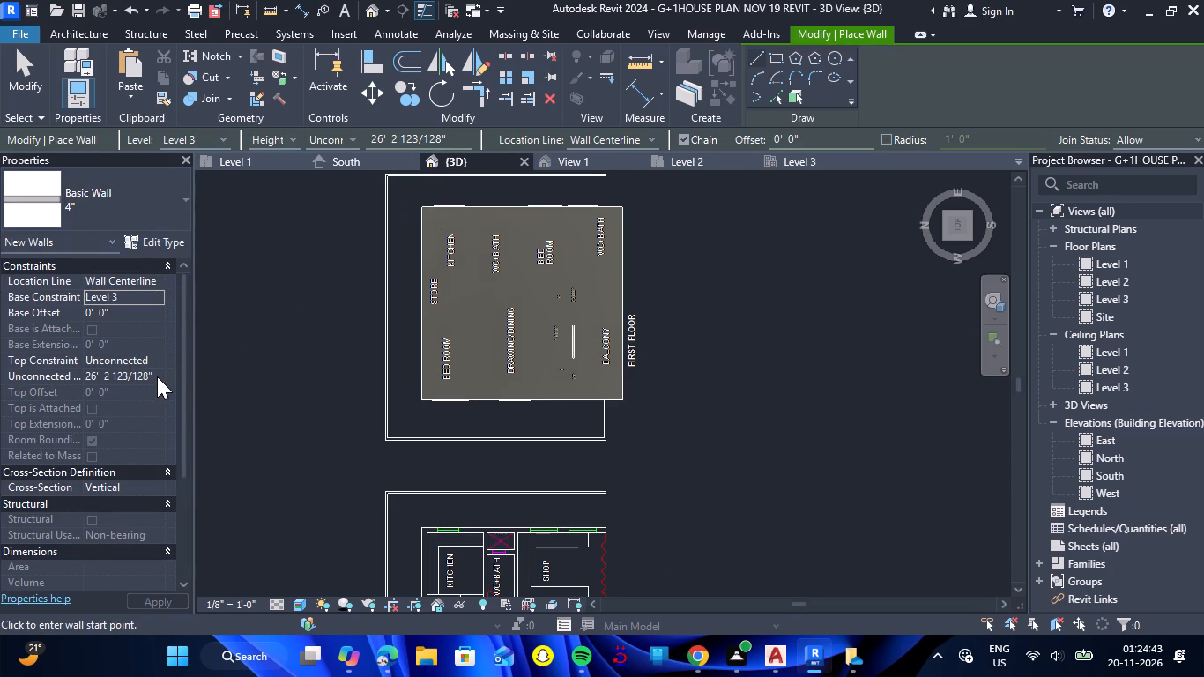
pyautogui.click(157, 376)
pyautogui.moveTo(157, 376); pyautogui.dragTo(14, 376)
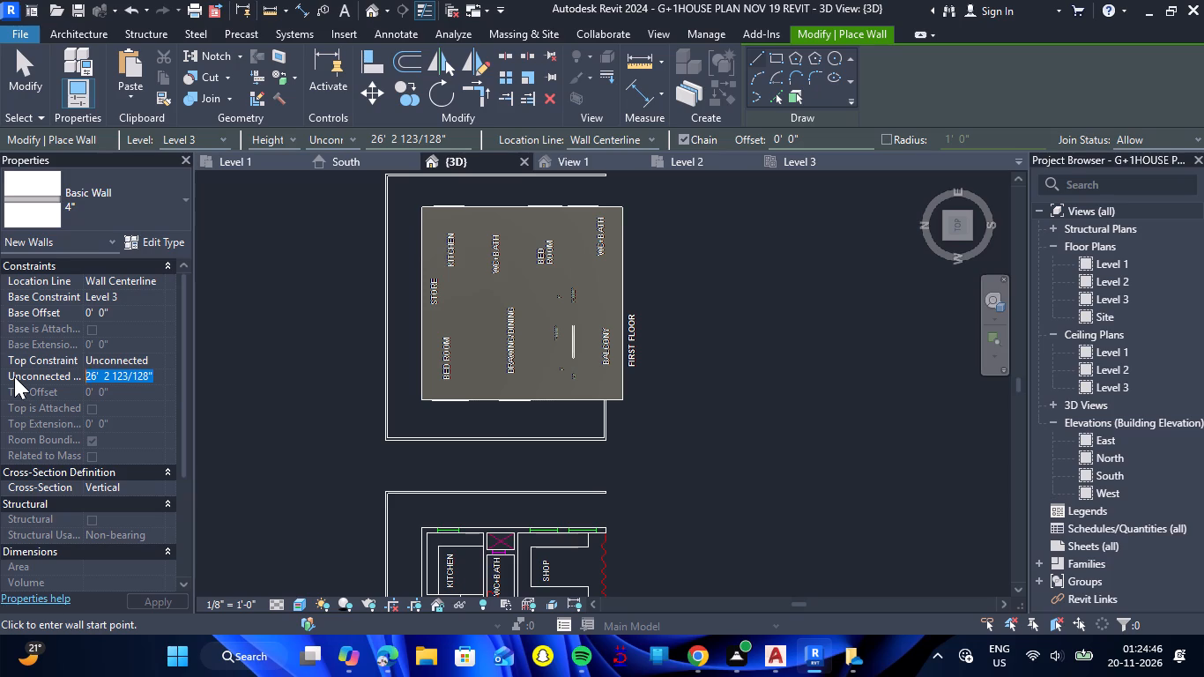
pyautogui.press('4')
pyautogui.press("'")
pyautogui.press('Return')
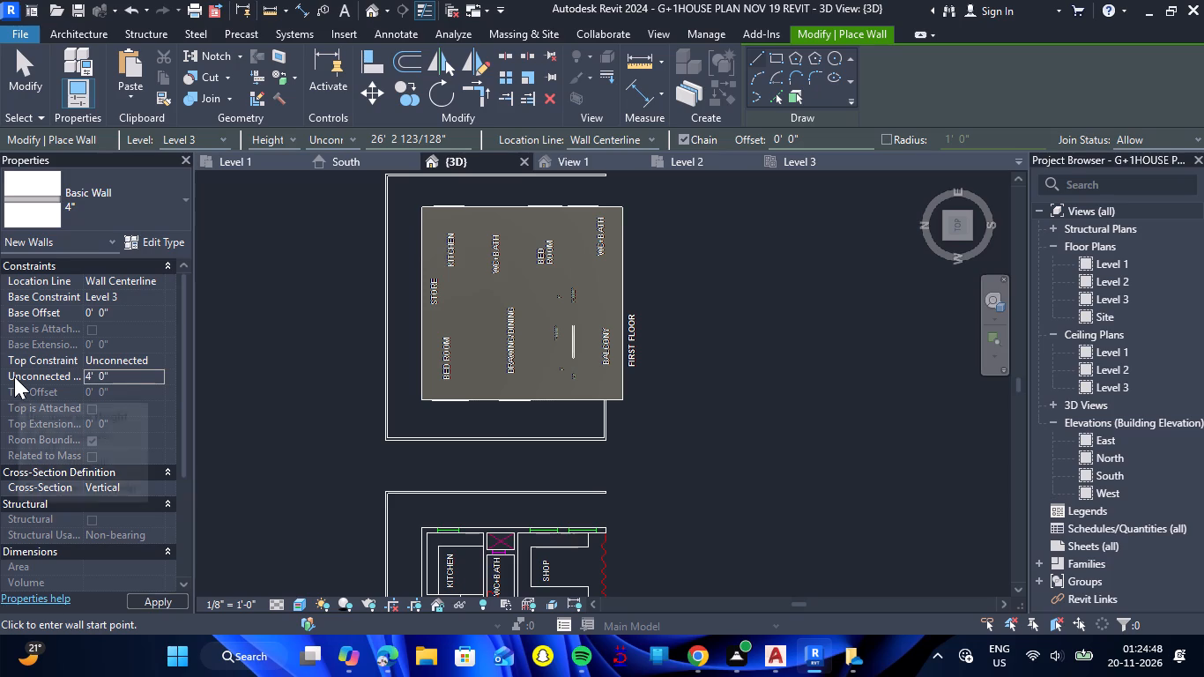
pyautogui.scroll(4, 420, 208)
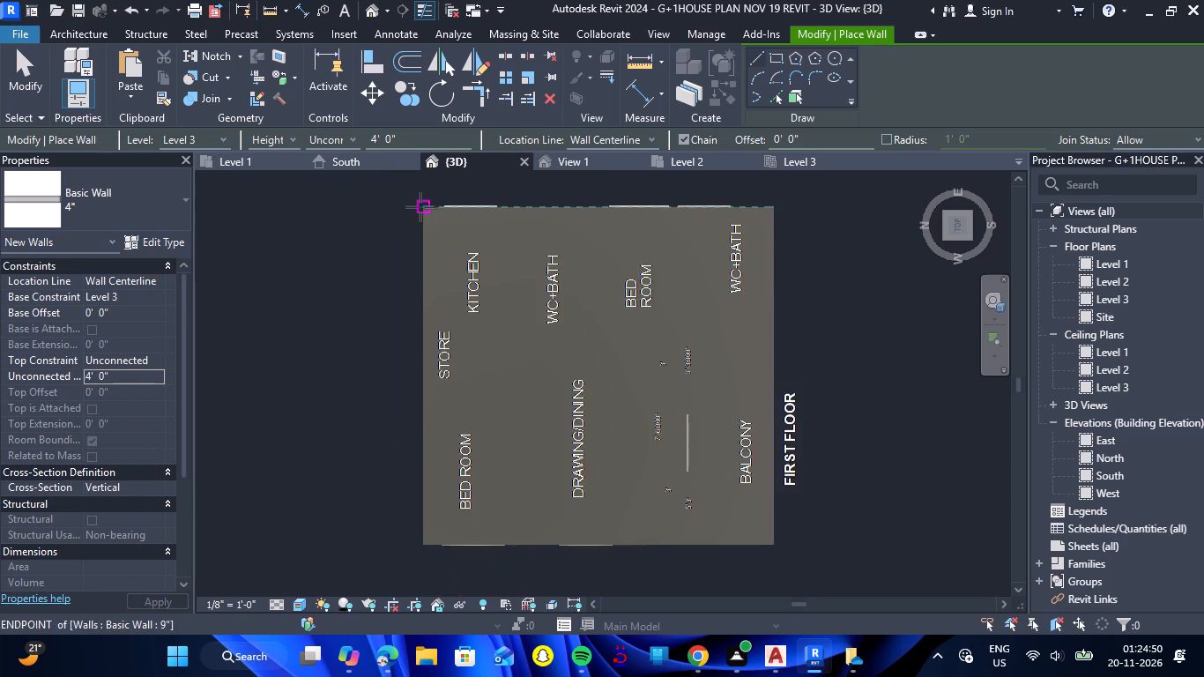
pyautogui.scroll(4, 420, 207)
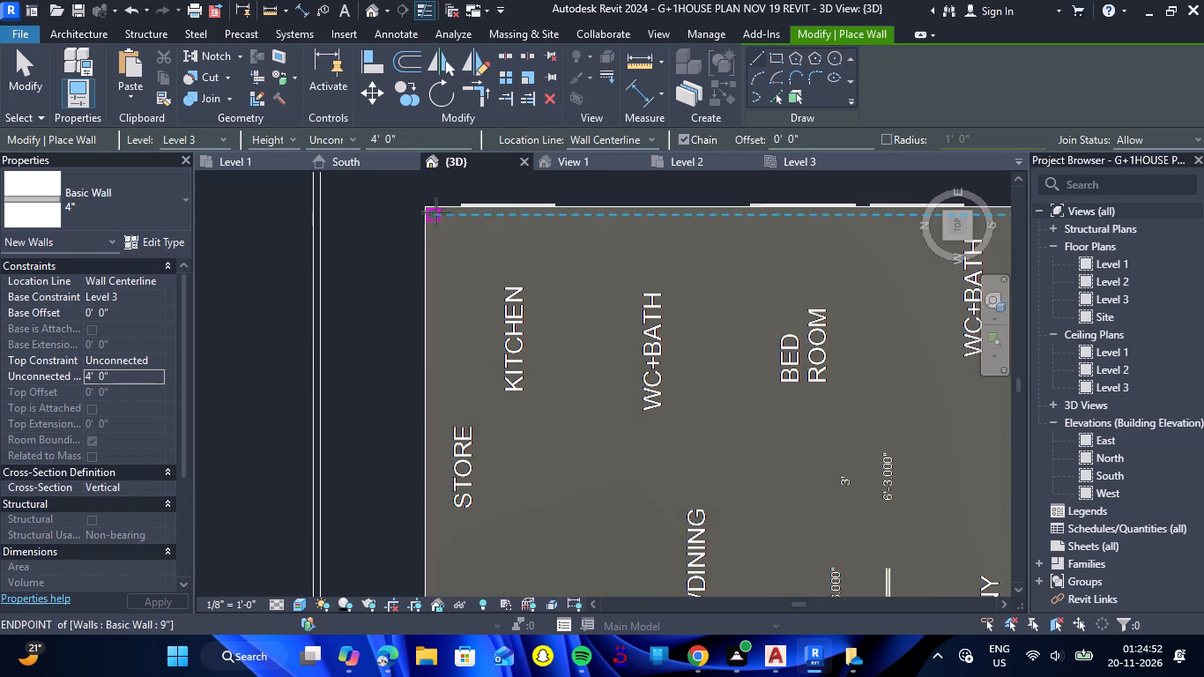
pyautogui.click(785, 55)
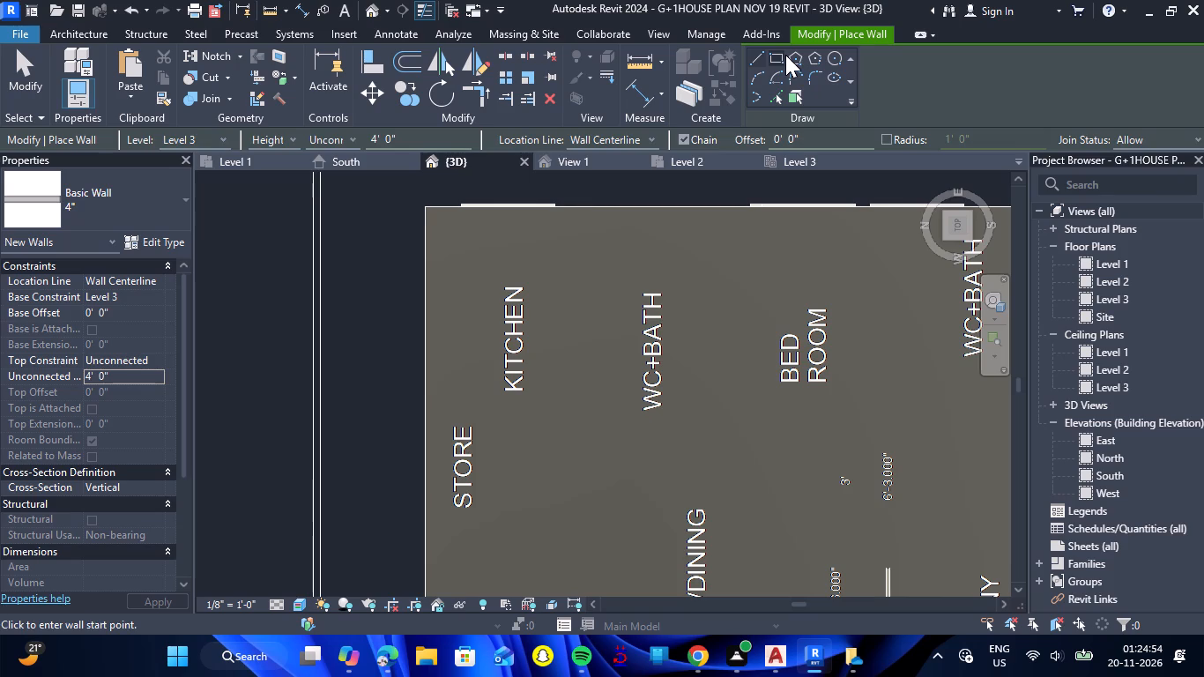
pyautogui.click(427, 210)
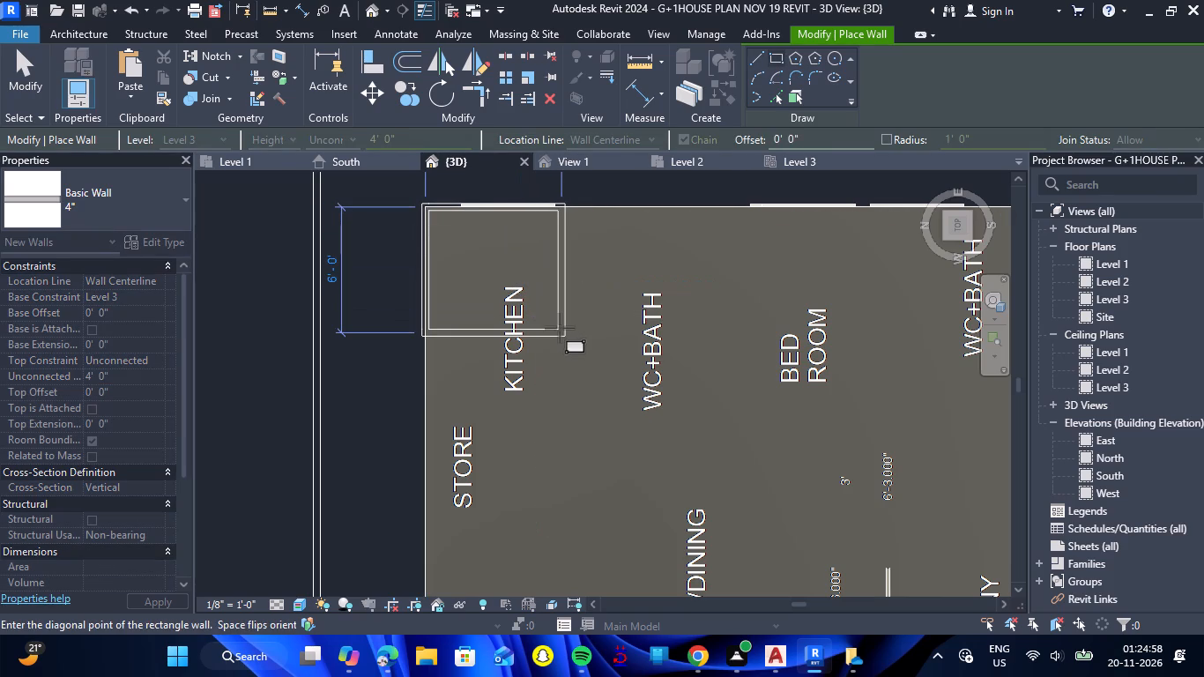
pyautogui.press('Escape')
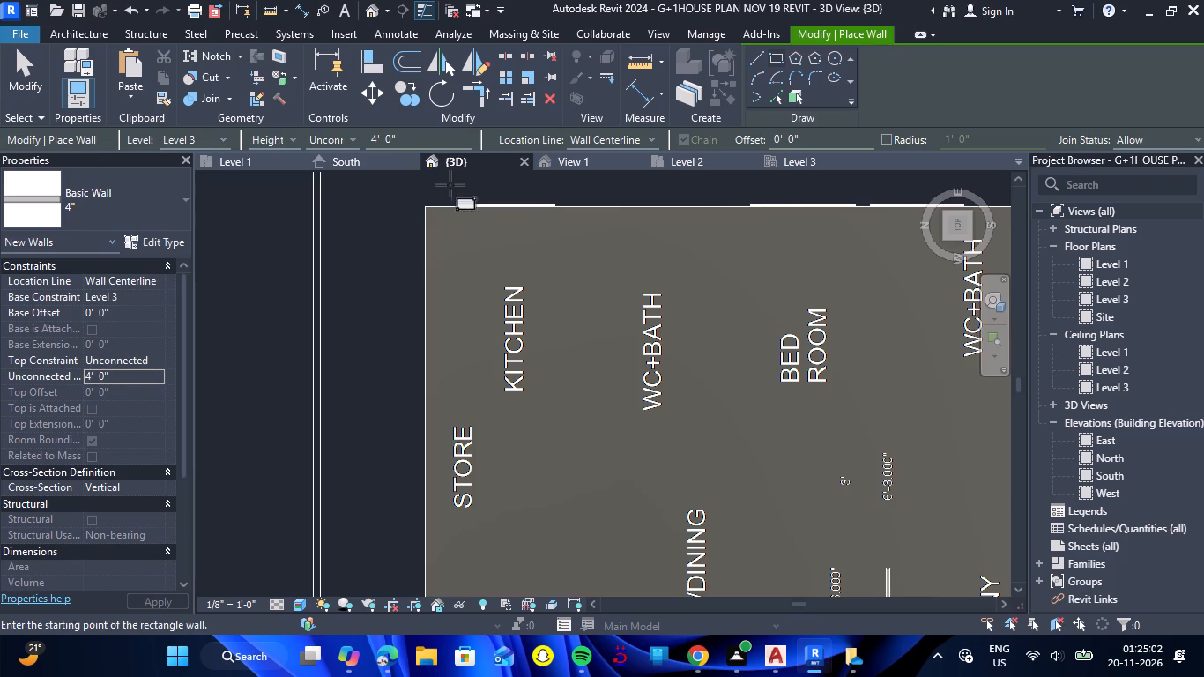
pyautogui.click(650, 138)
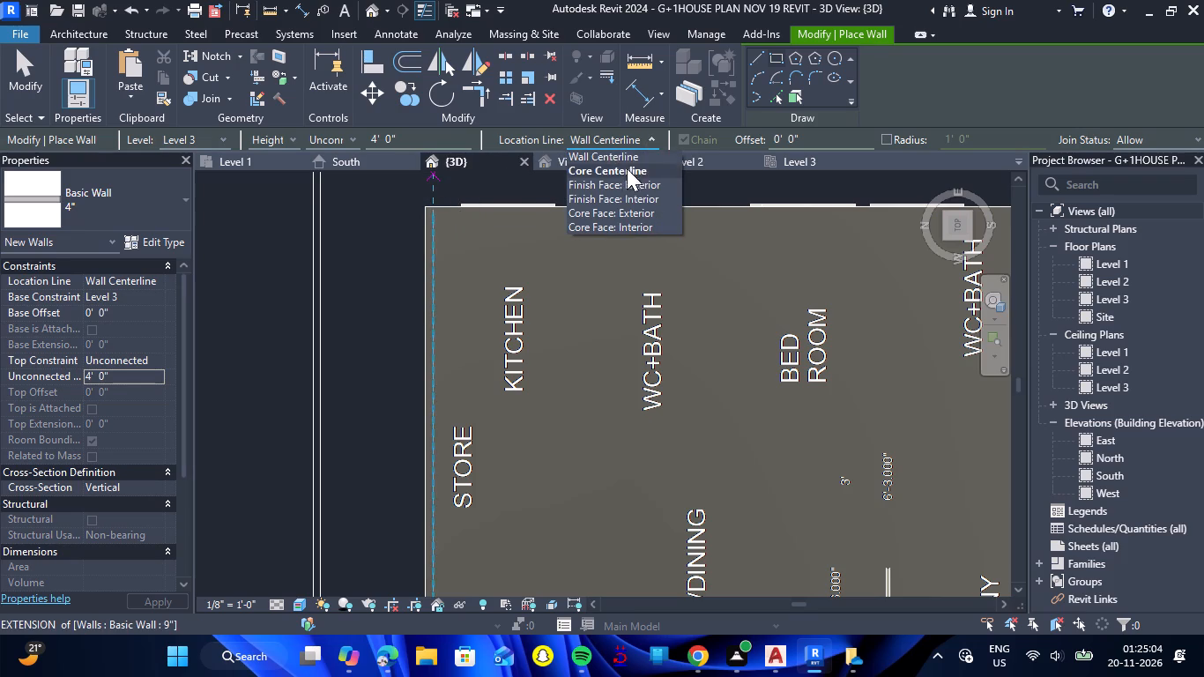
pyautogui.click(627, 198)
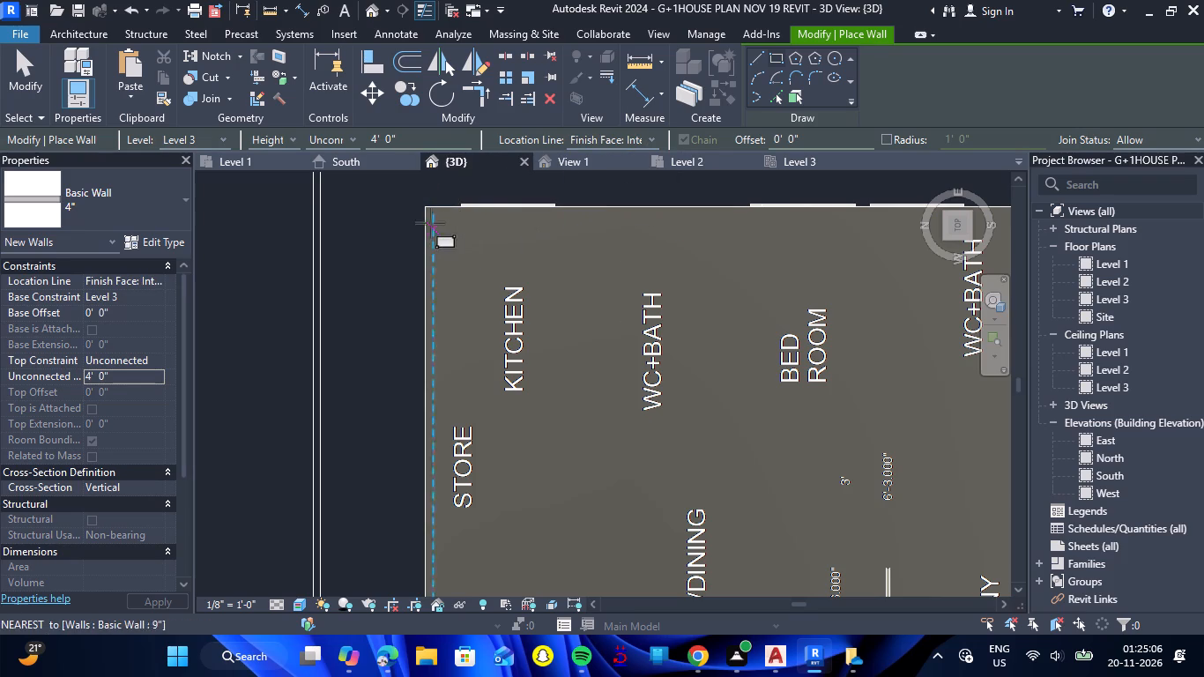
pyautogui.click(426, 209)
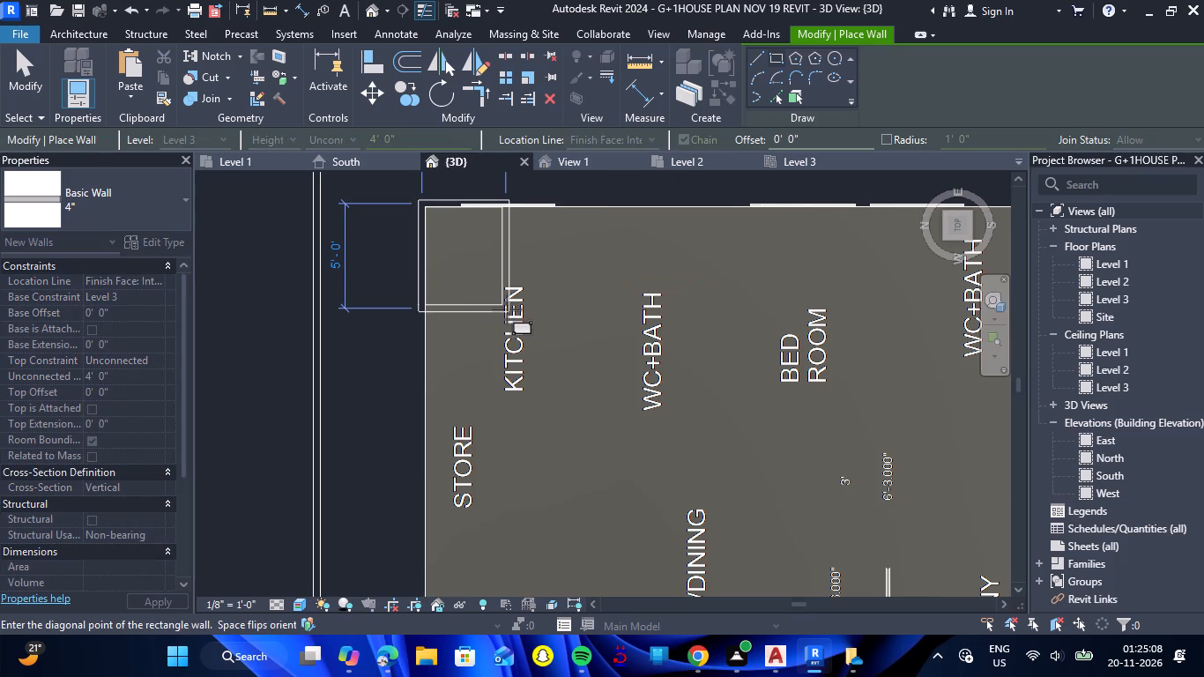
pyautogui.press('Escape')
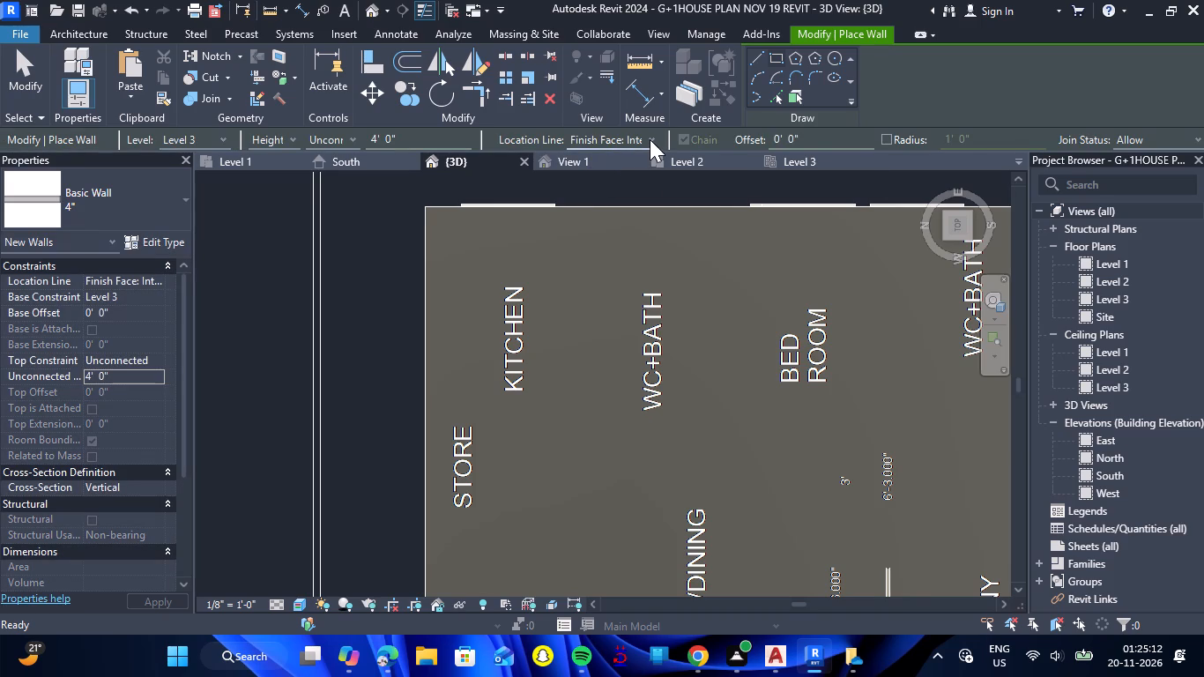
# Draw the rectangular parapet wall around the roof slab between its opposite corners, using Finish Face: Exterior as the location line.
pyautogui.click(650, 139)
pyautogui.click(628, 182)
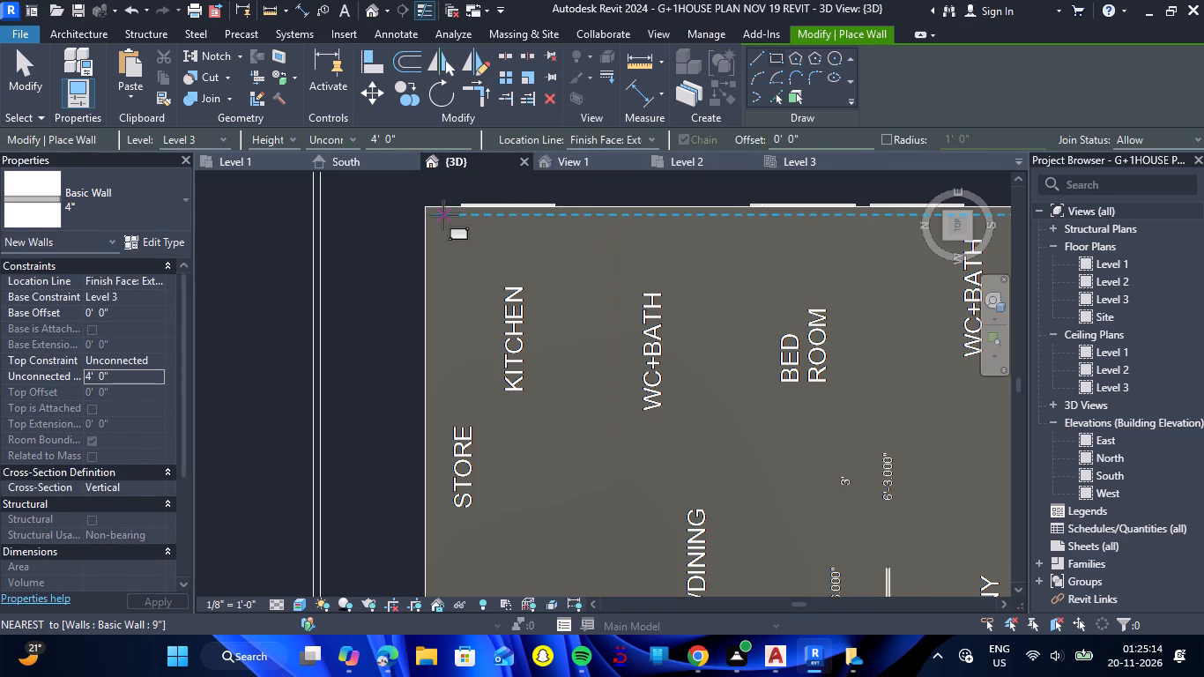
pyautogui.click(426, 208)
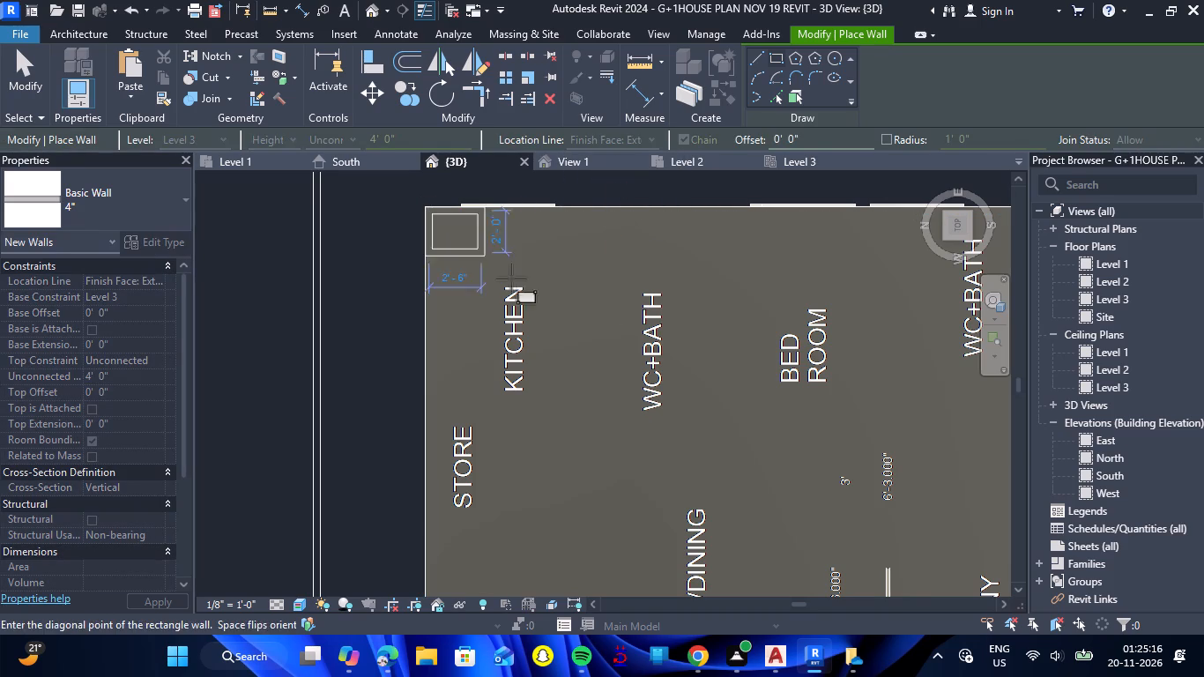
pyautogui.scroll(-7, 524, 289)
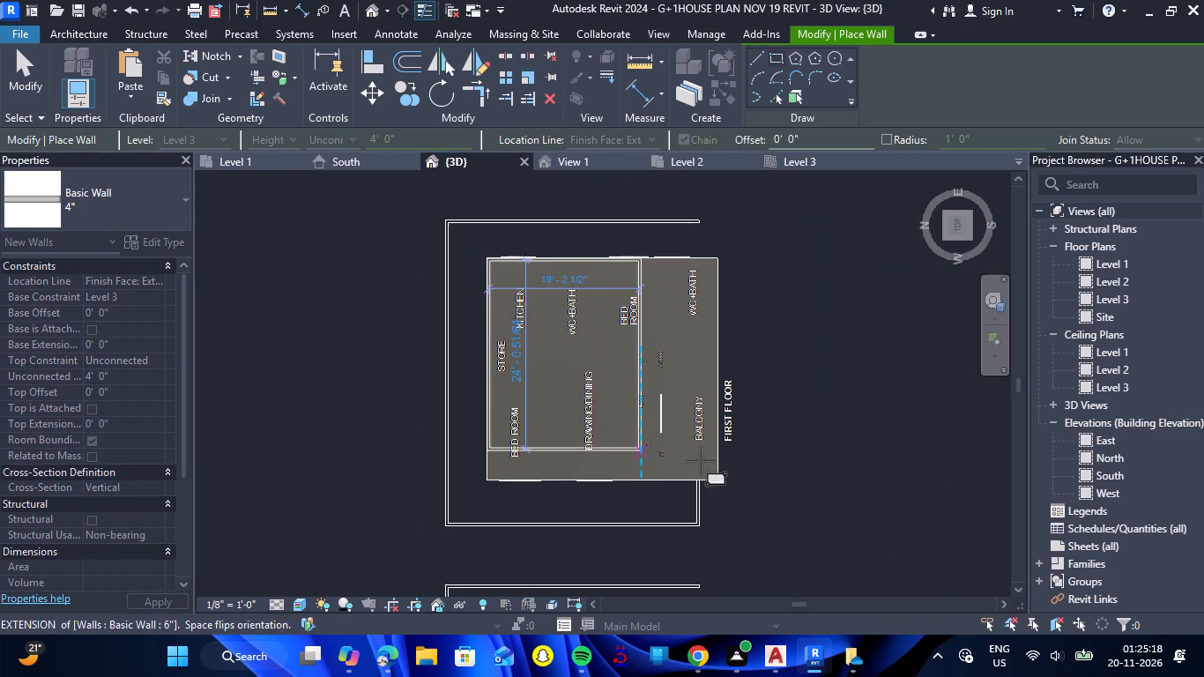
pyautogui.scroll(9, 719, 479)
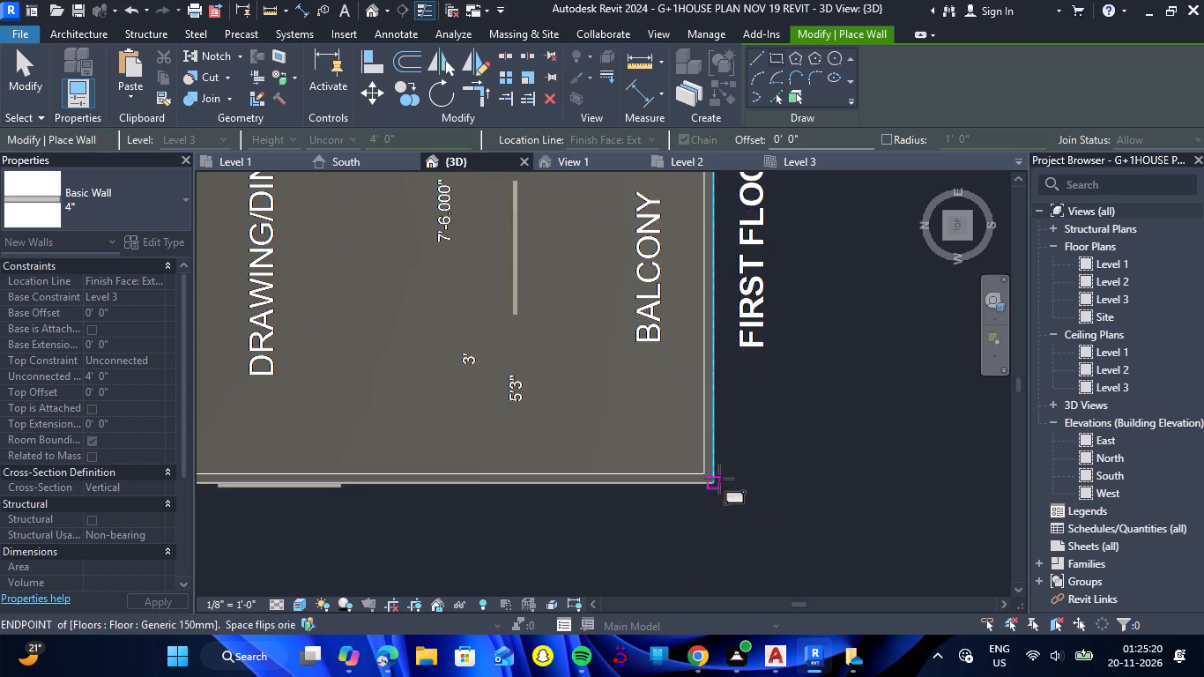
pyautogui.scroll(7, 719, 479)
pyautogui.click(705, 491)
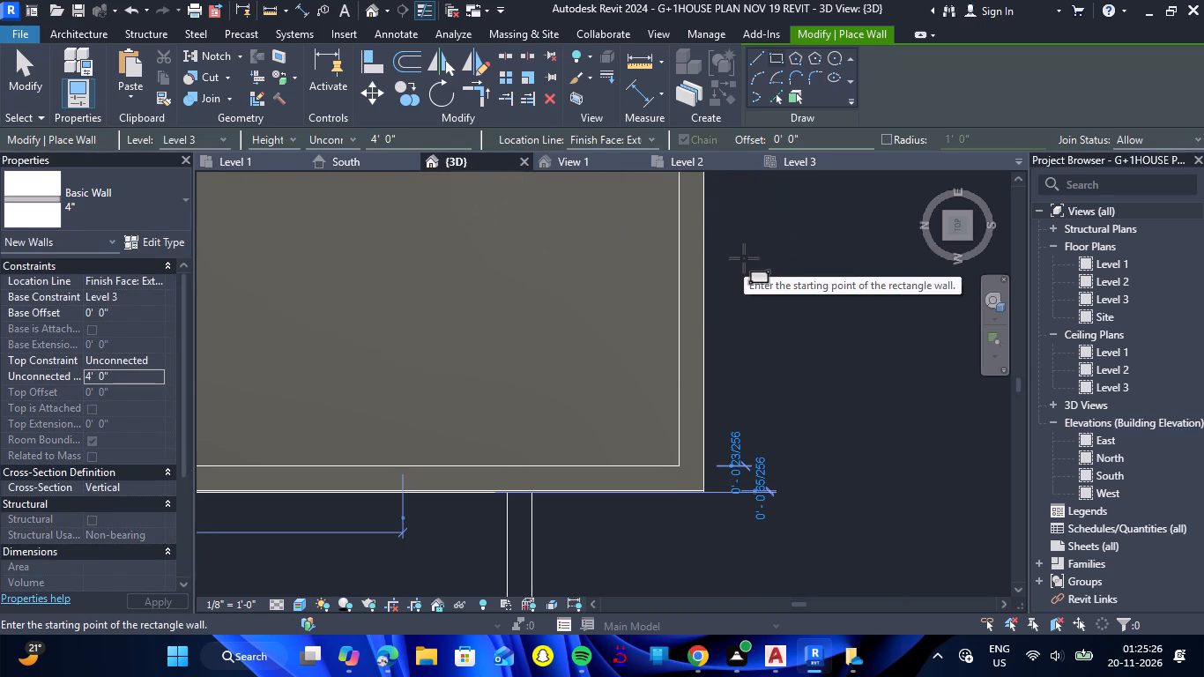
pyautogui.press('Escape')
pyautogui.press('Escape')
# Examine the roof parapet and the west side of the house from above.
pyautogui.keyDown('shift'); pyautogui.moveTo(704, 477); pyautogui.dragTo(703, 478, button='right'); pyautogui.keyUp('shift')
pyautogui.keyDown('shift'); pyautogui.moveTo(704, 477); pyautogui.dragTo(703, 478); pyautogui.keyUp('shift')
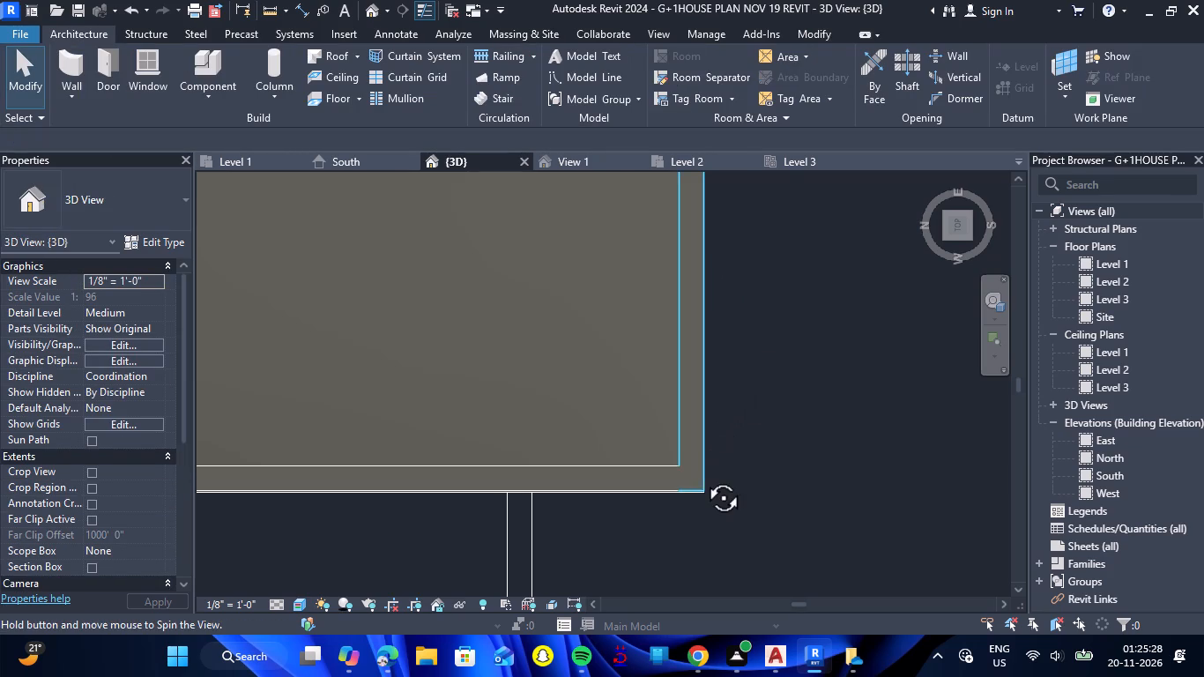
pyautogui.keyDown('shift'); pyautogui.moveTo(703, 478); pyautogui.dragTo(720, 256); pyautogui.keyUp('shift')
pyautogui.keyDown('shift'); pyautogui.moveTo(703, 478); pyautogui.dragTo(720, 256, button='right'); pyautogui.keyUp('shift')
pyautogui.scroll(-7, 717, 340)
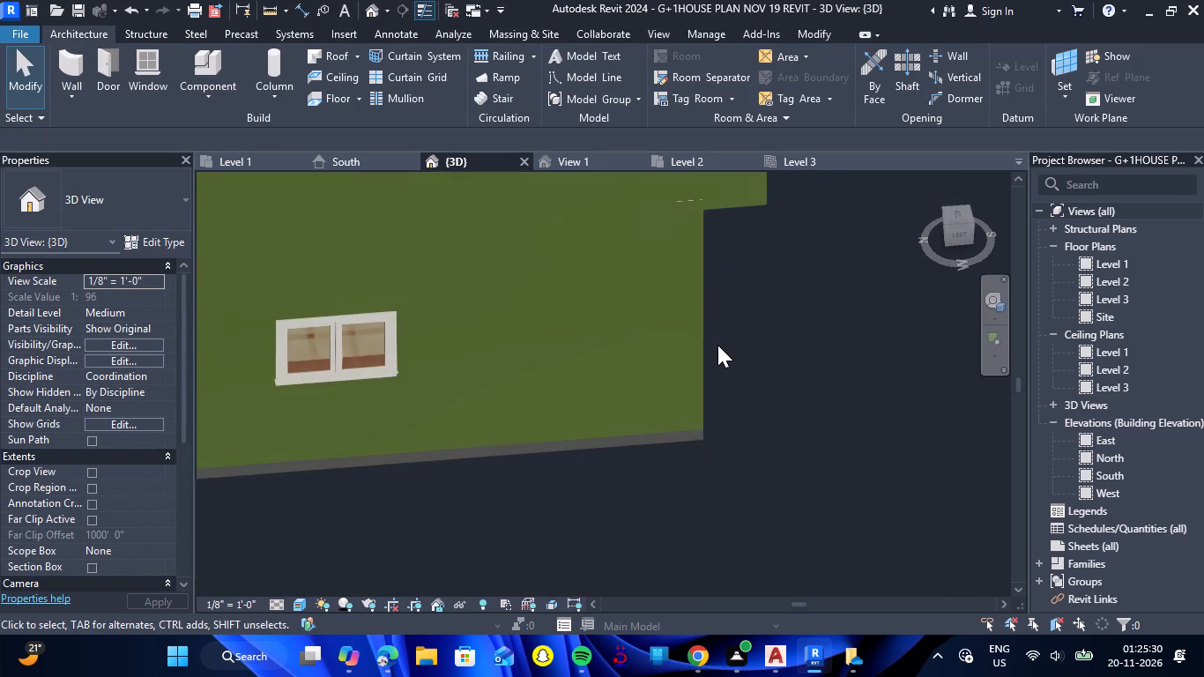
pyautogui.scroll(-11, 717, 345)
pyautogui.scroll(6, 618, 236)
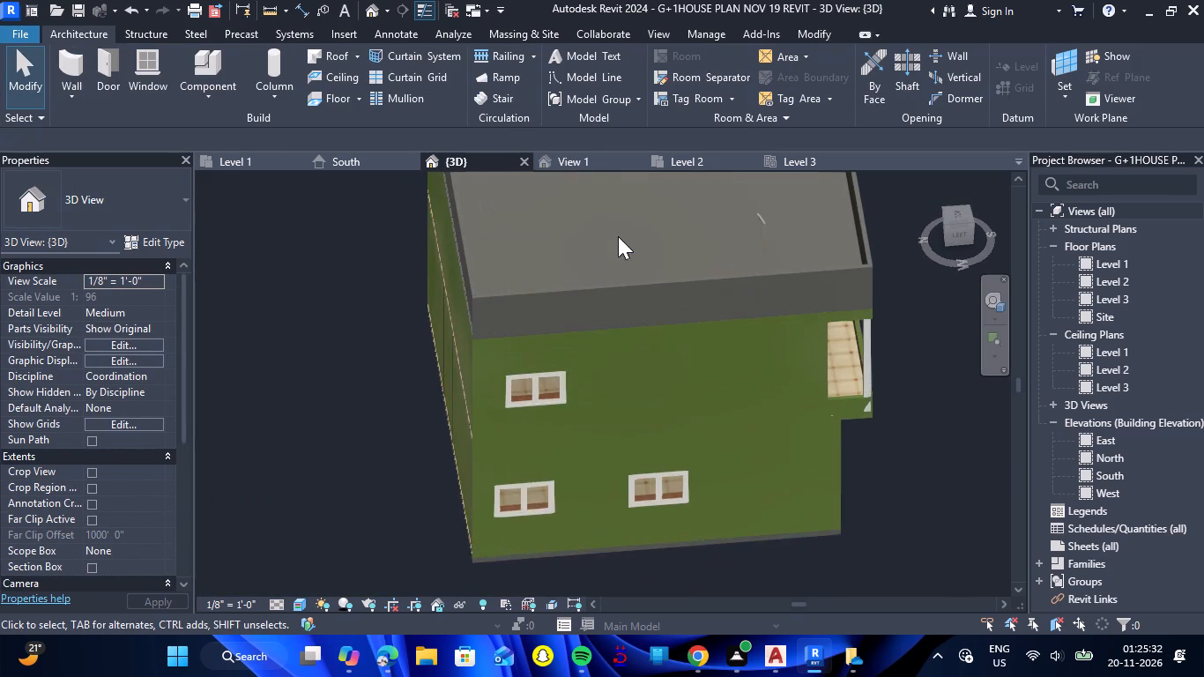
# Examine the roof parapet and the front of the house from the southwest.
pyautogui.scroll(-4, 625, 270)
pyautogui.keyDown('shift'); pyautogui.moveTo(803, 372); pyautogui.dragTo(771, 321); pyautogui.keyUp('shift')
pyautogui.keyDown('shift'); pyautogui.moveTo(803, 372); pyautogui.dragTo(771, 321, button='right'); pyautogui.keyUp('shift')
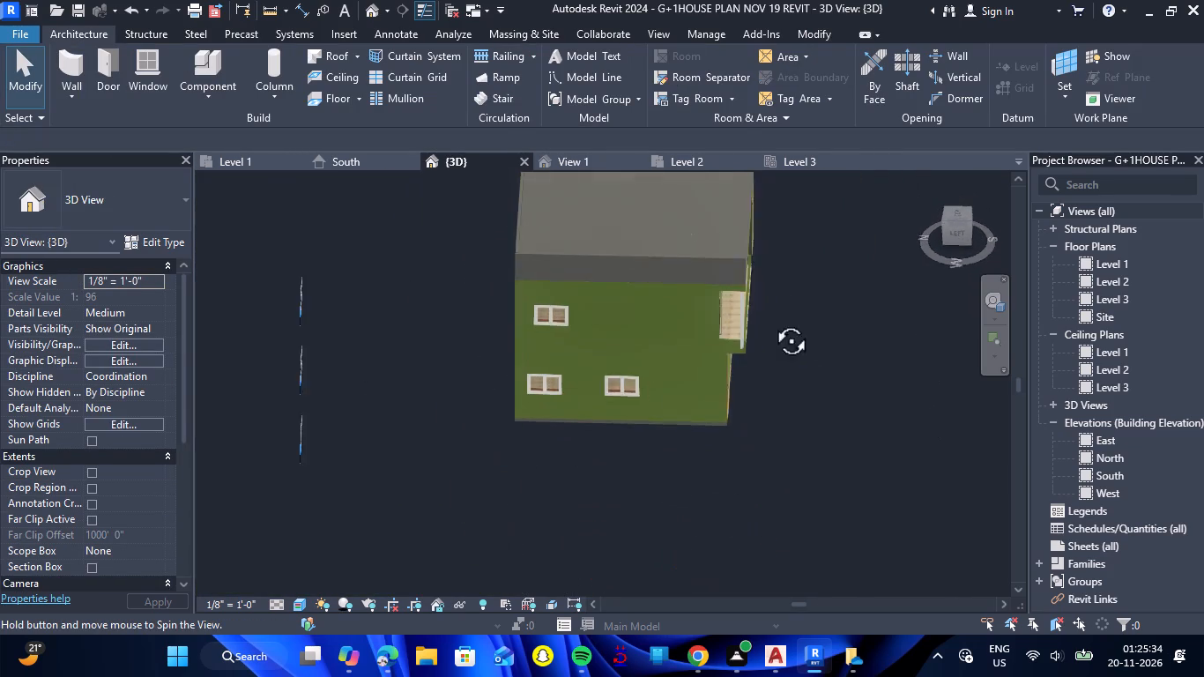
pyautogui.keyDown('shift'); pyautogui.moveTo(771, 321); pyautogui.dragTo(635, 280); pyautogui.keyUp('shift')
pyautogui.keyDown('shift'); pyautogui.moveTo(771, 321); pyautogui.dragTo(635, 280, button='right'); pyautogui.keyUp('shift')
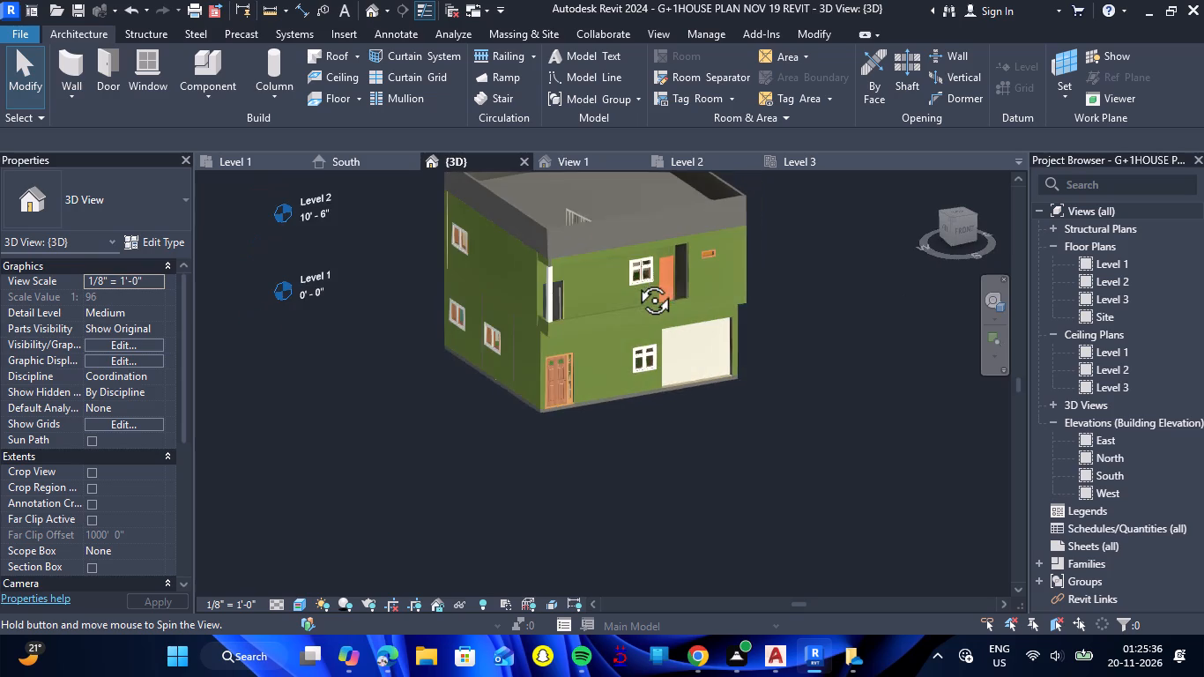
pyautogui.keyDown('shift'); pyautogui.moveTo(635, 280); pyautogui.dragTo(634, 285); pyautogui.keyUp('shift')
pyautogui.keyDown('shift'); pyautogui.moveTo(635, 280); pyautogui.dragTo(634, 285, button='right'); pyautogui.keyUp('shift')
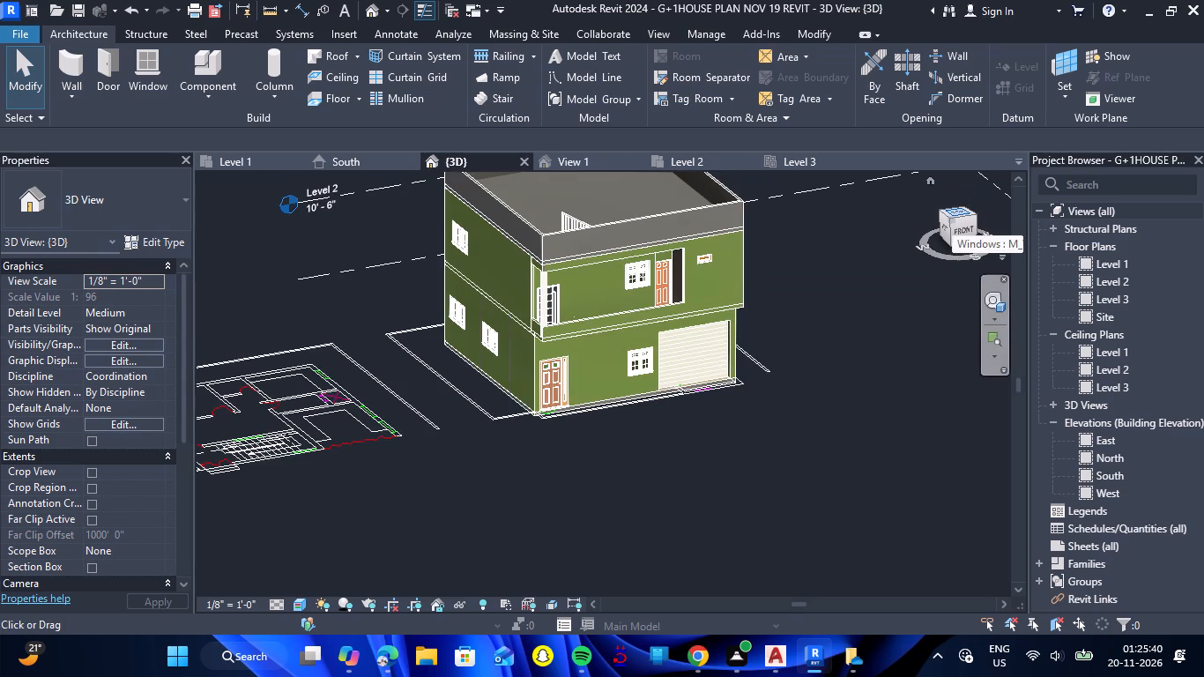
# In the Level 2 plan, create a rectangular shaft opening over the staircase, about 11'-11" by 7'-3".
pyautogui.click(696, 160)
pyautogui.scroll(-7, 647, 271)
pyautogui.scroll(-5, 591, 324)
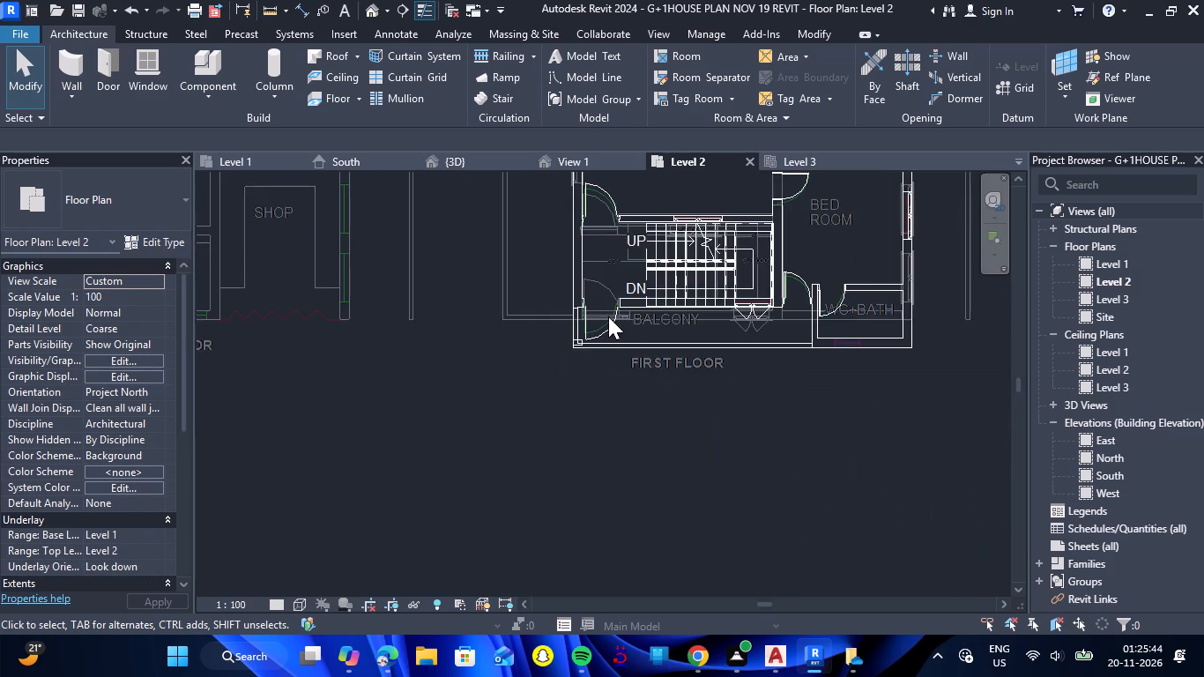
pyautogui.scroll(-1, 608, 316)
pyautogui.scroll(5, 676, 212)
pyautogui.scroll(1, 782, 275)
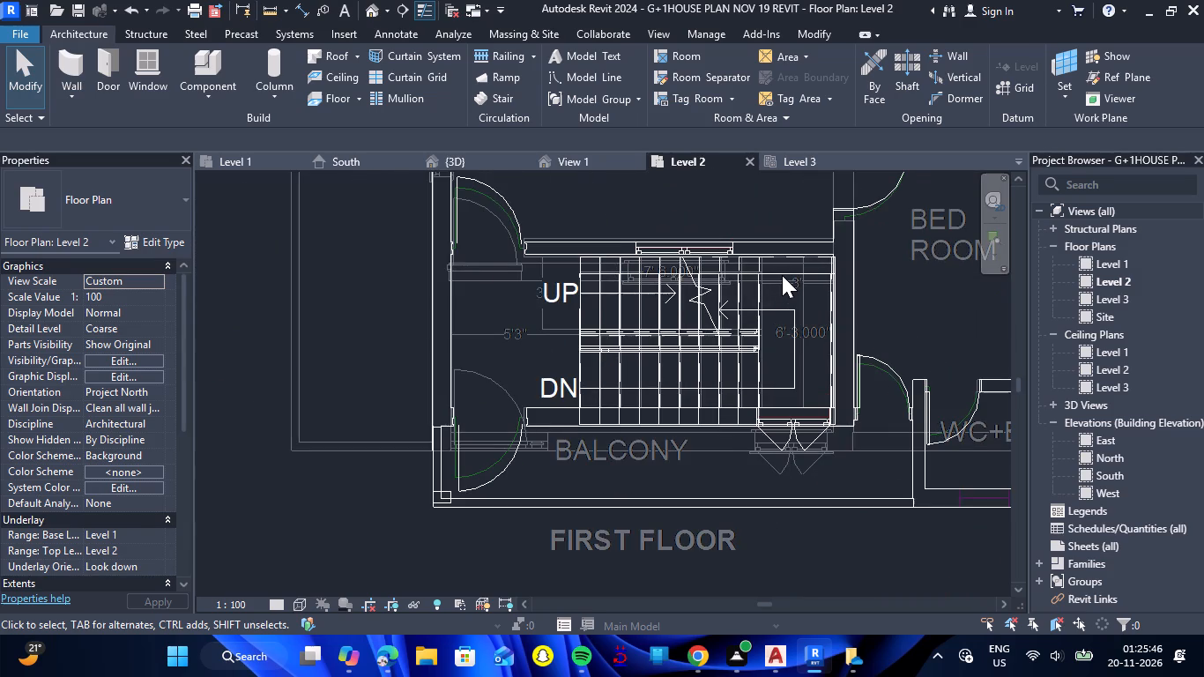
pyautogui.scroll(1, 782, 275)
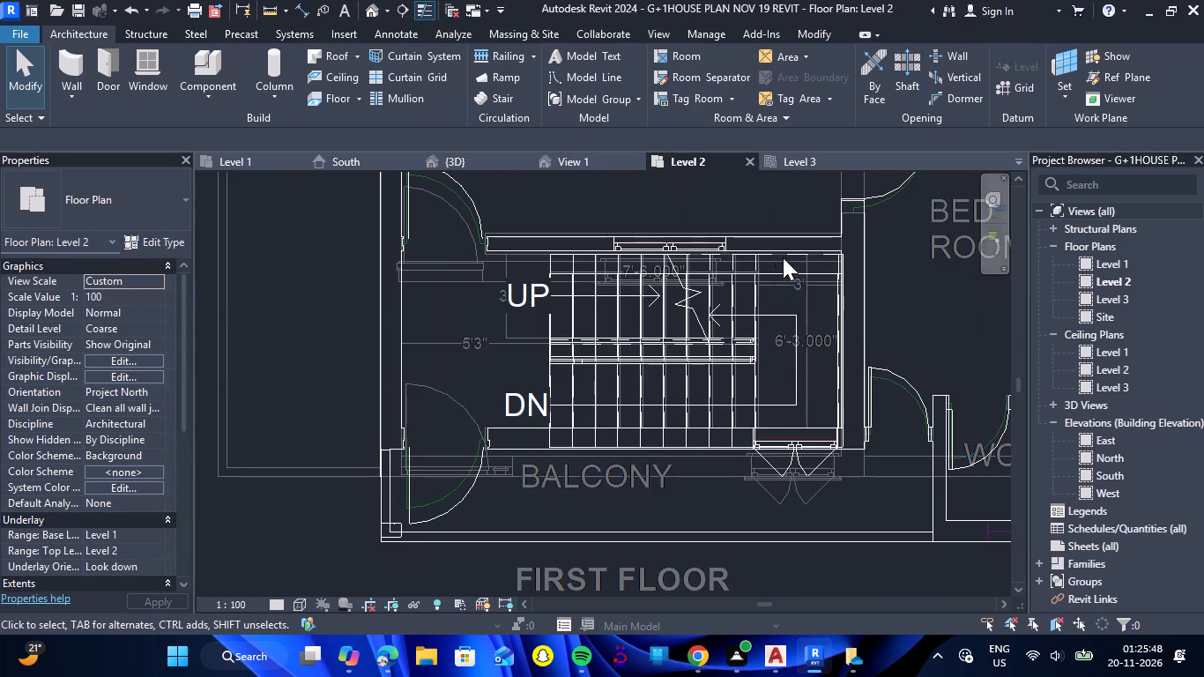
pyautogui.click(912, 71)
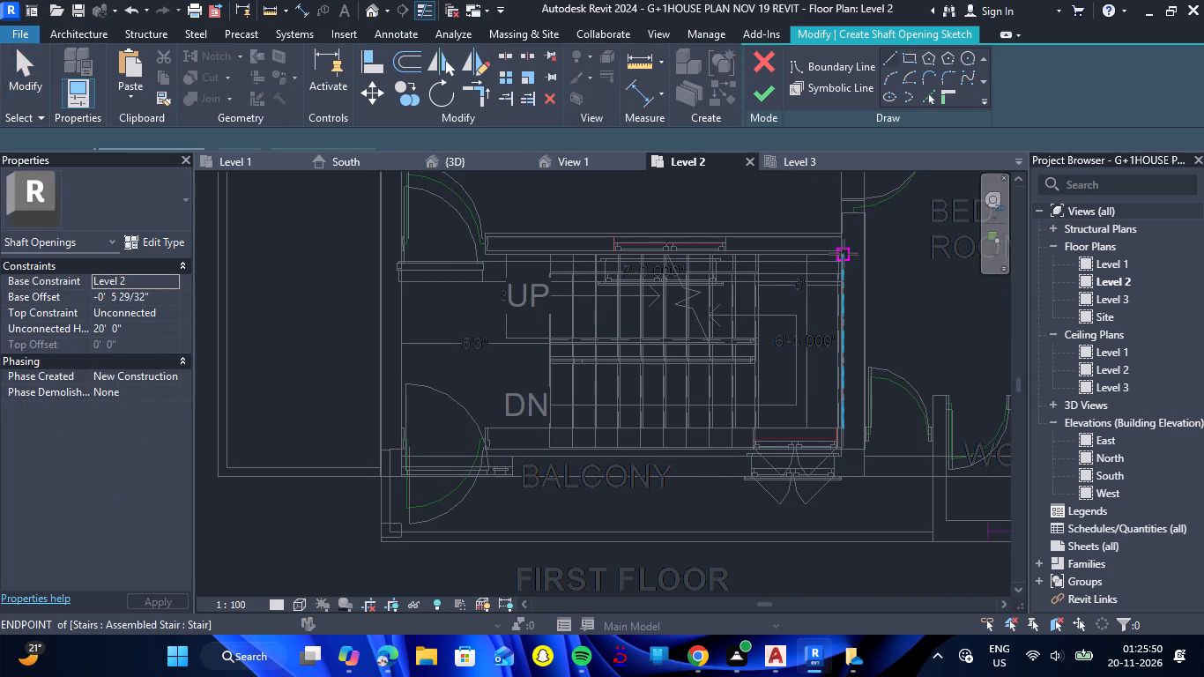
pyautogui.click(910, 62)
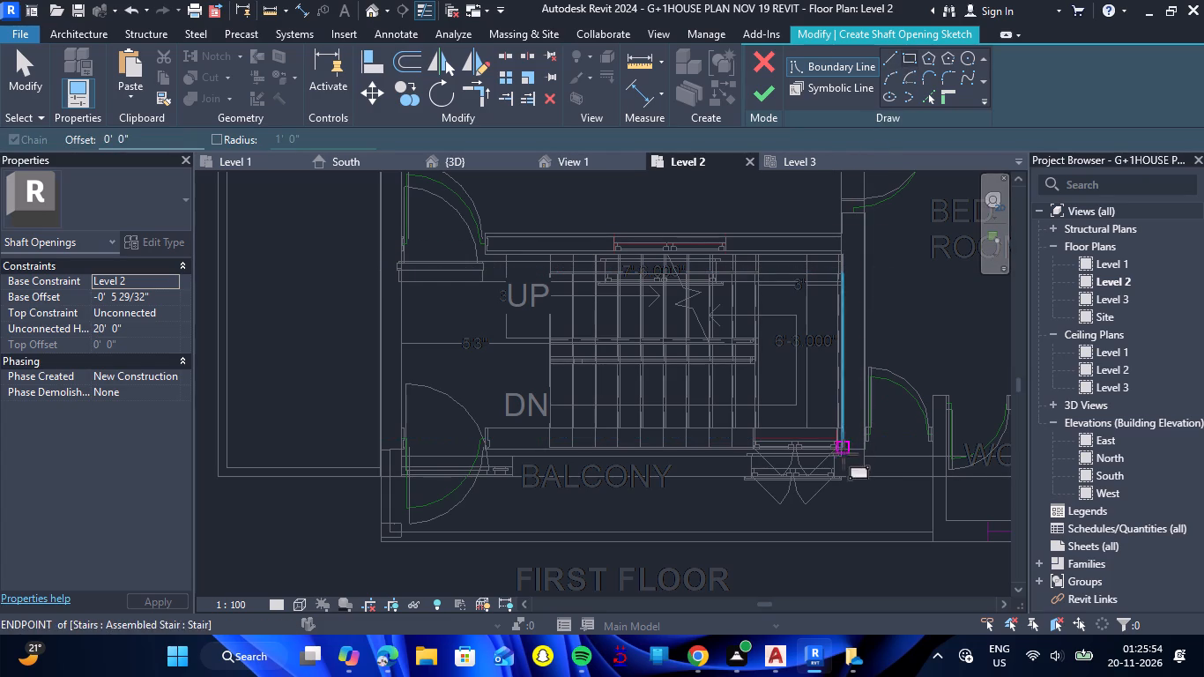
pyautogui.click(839, 452)
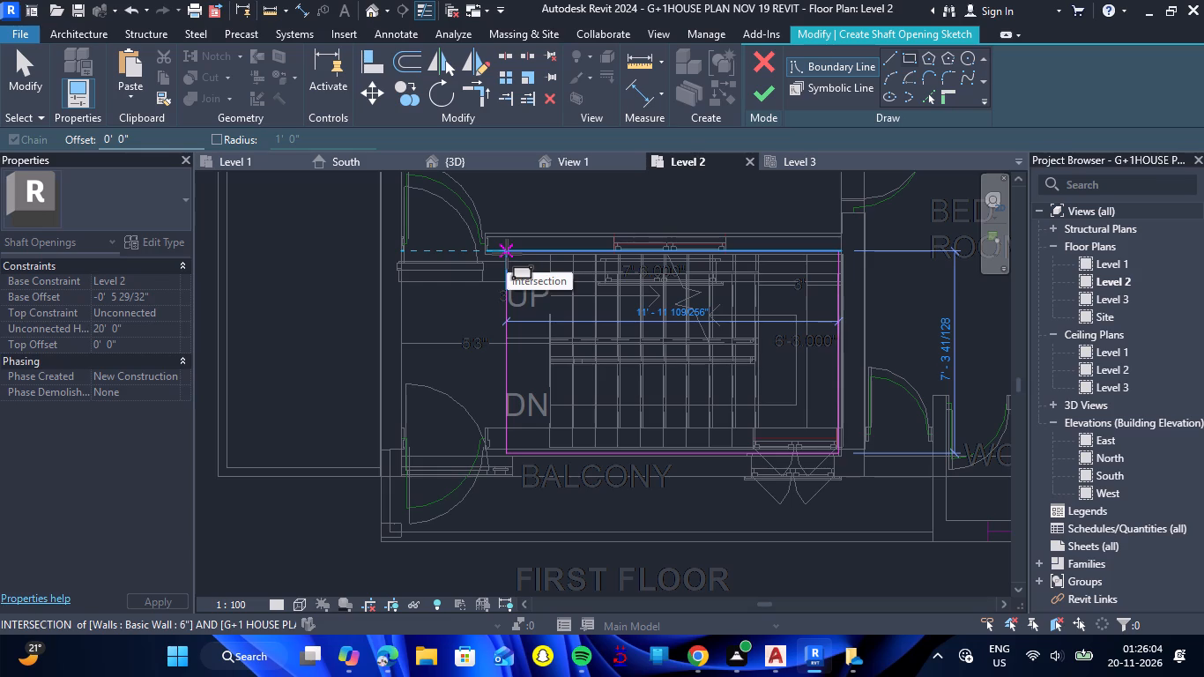
pyautogui.click(507, 254)
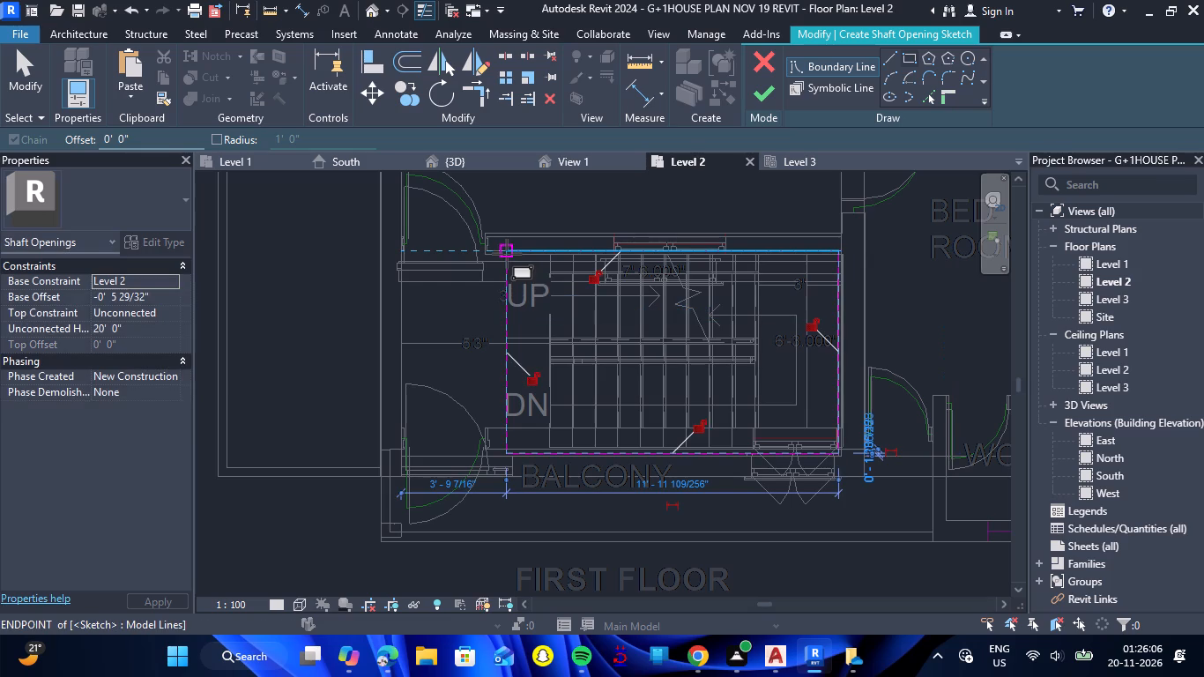
pyautogui.click(777, 100)
# In the 3D view, lower the top of the staircase shaft opening to an unconnected height of about 13'-8", just above the roof slab.
pyautogui.click(472, 160)
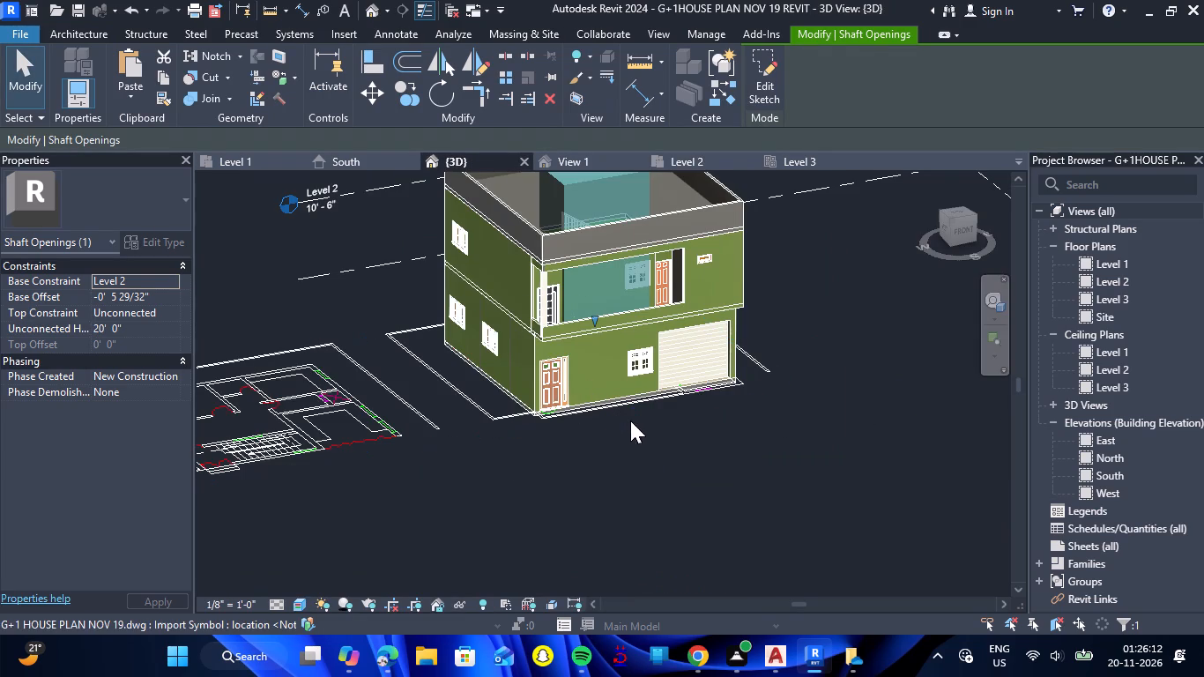
pyautogui.moveTo(609, 445); pyautogui.dragTo(658, 455, button='right')
pyautogui.moveTo(609, 445); pyautogui.dragTo(658, 455)
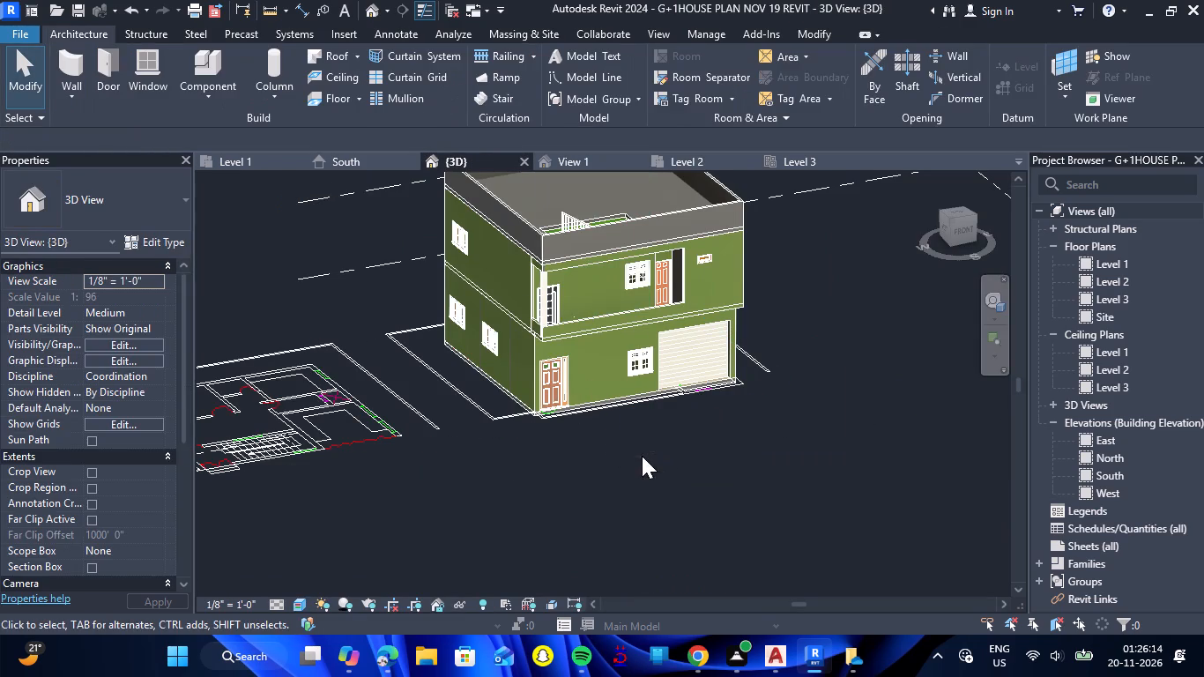
pyautogui.keyDown('shift'); pyautogui.moveTo(622, 468); pyautogui.dragTo(605, 449); pyautogui.keyUp('shift')
pyautogui.keyDown('shift'); pyautogui.moveTo(622, 468); pyautogui.dragTo(605, 449, button='right'); pyautogui.keyUp('shift')
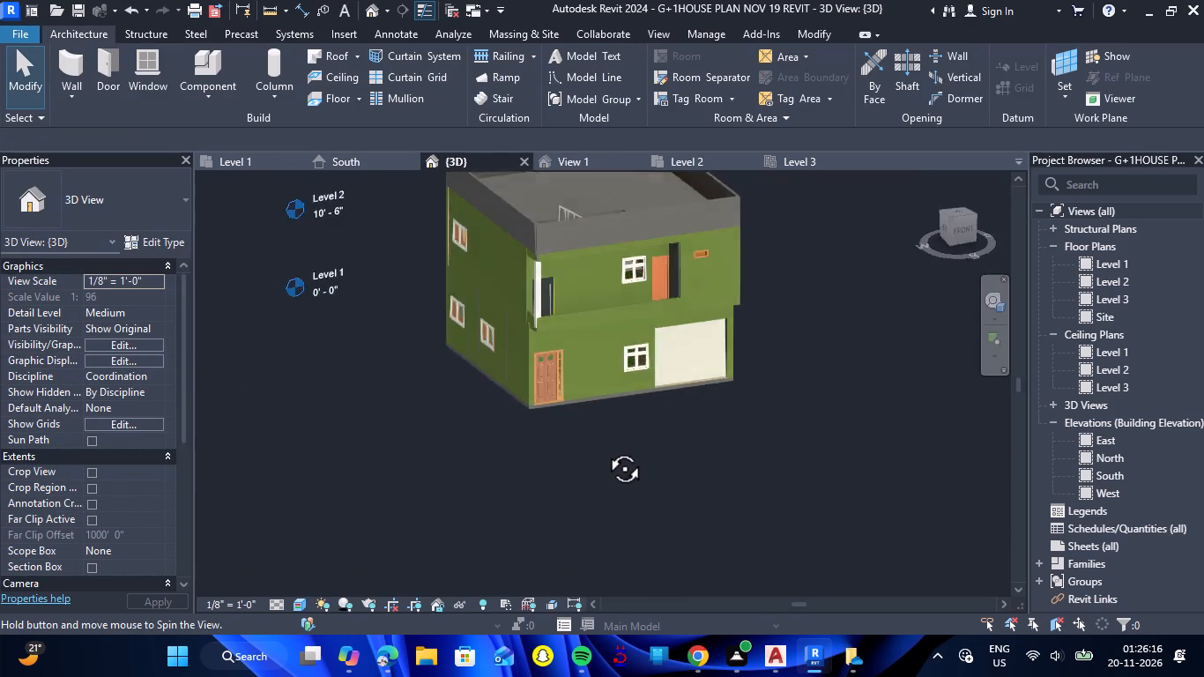
pyautogui.keyDown('shift'); pyautogui.moveTo(605, 449); pyautogui.dragTo(599, 467); pyautogui.keyUp('shift')
pyautogui.keyDown('shift'); pyautogui.moveTo(605, 449); pyautogui.dragTo(599, 467, button='right'); pyautogui.keyUp('shift')
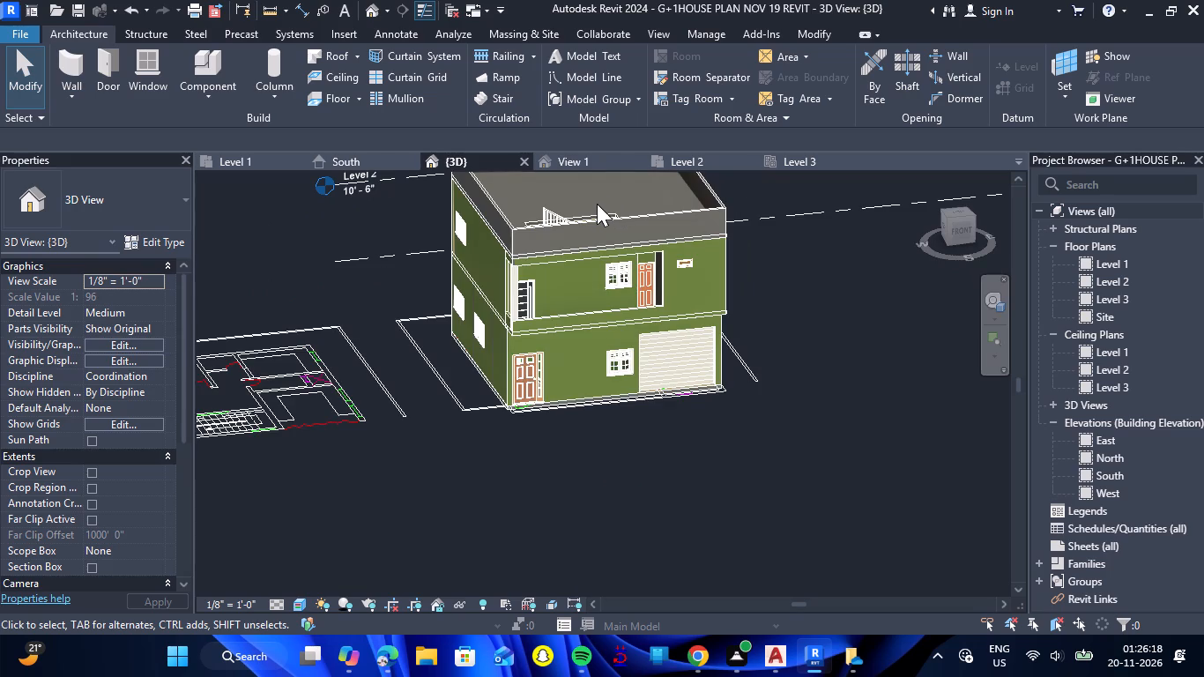
pyautogui.click(607, 212)
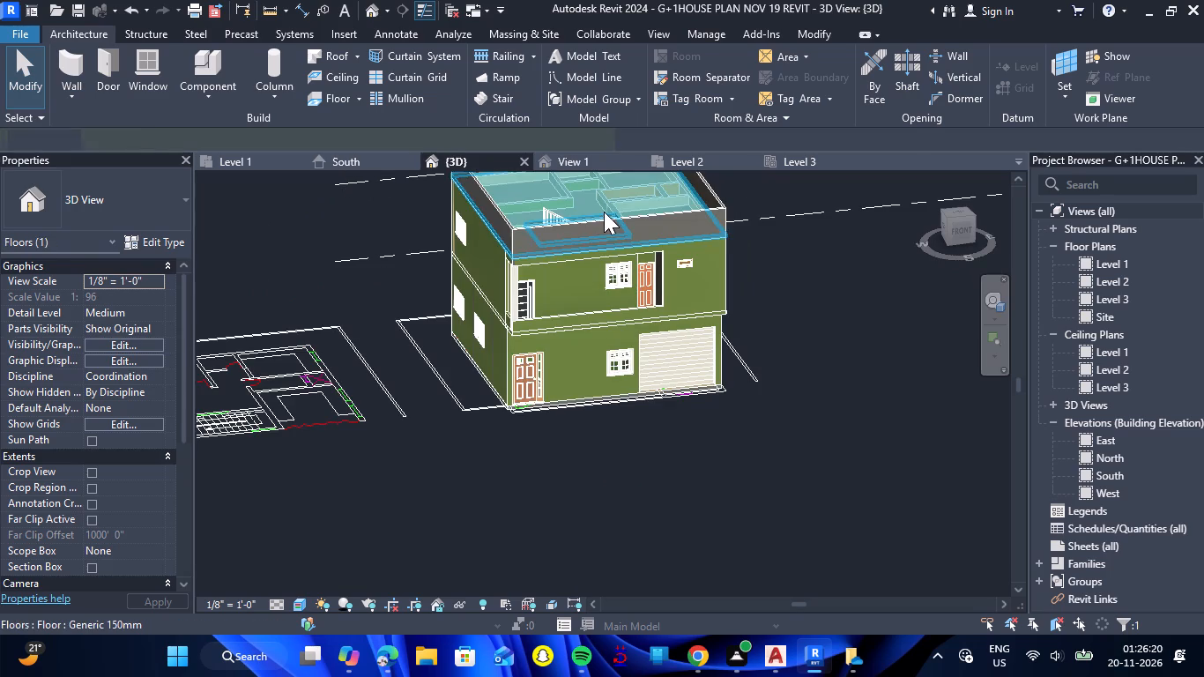
pyautogui.press('Escape')
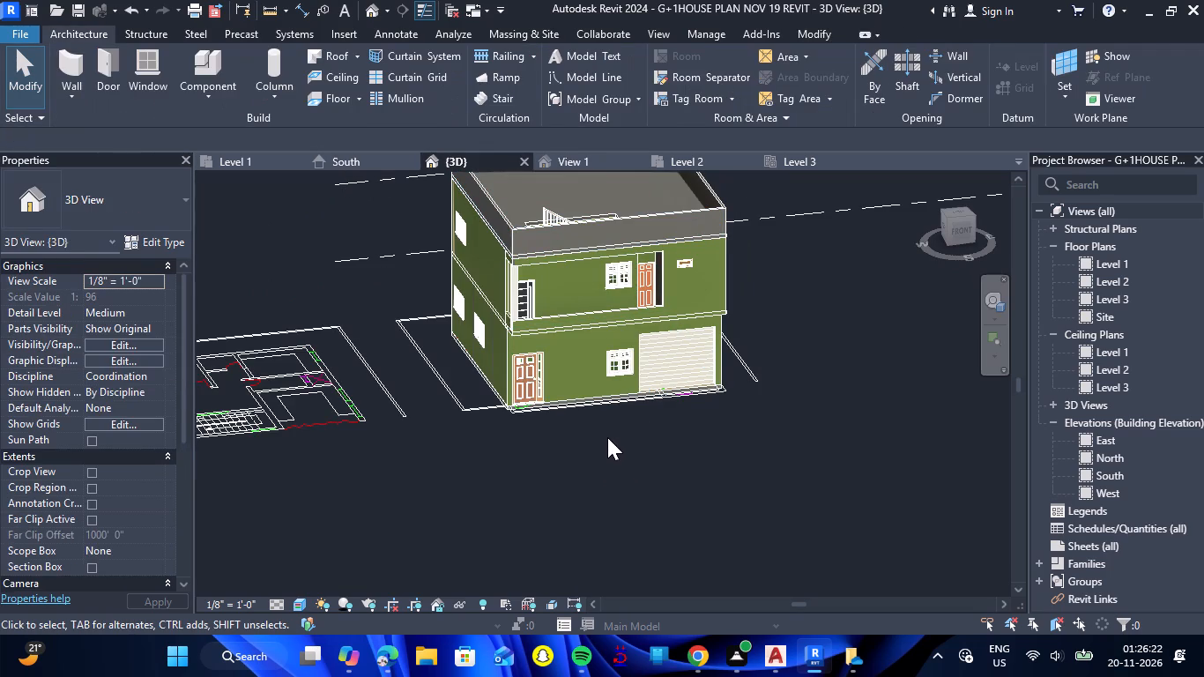
pyautogui.keyDown('shift'); pyautogui.moveTo(598, 421); pyautogui.dragTo(634, 540); pyautogui.keyUp('shift')
pyautogui.keyDown('shift'); pyautogui.moveTo(598, 421); pyautogui.dragTo(635, 541, button='right'); pyautogui.keyUp('shift')
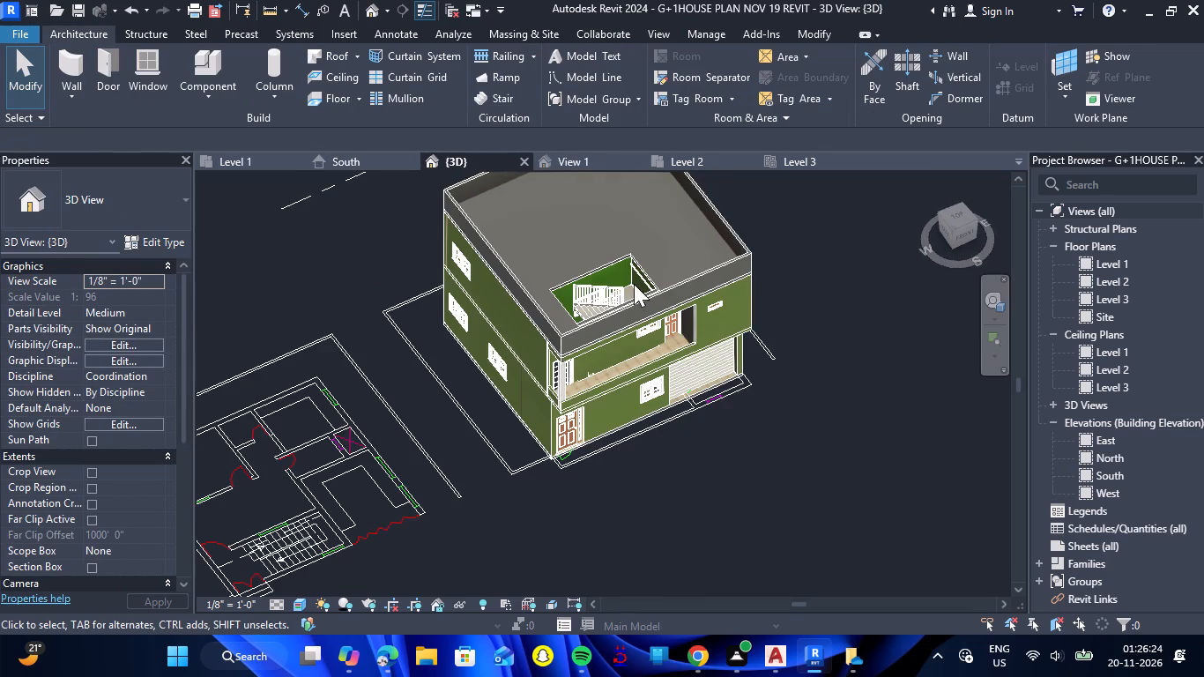
pyautogui.click(638, 266)
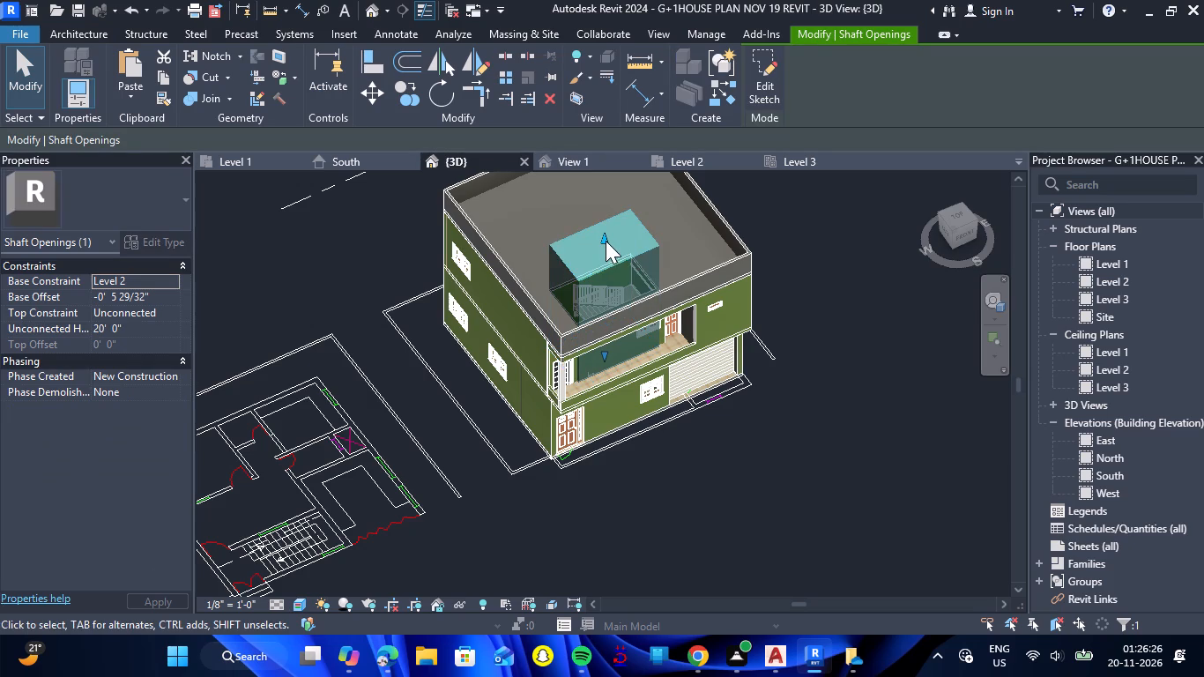
pyautogui.moveTo(606, 234); pyautogui.dragTo(606, 314)
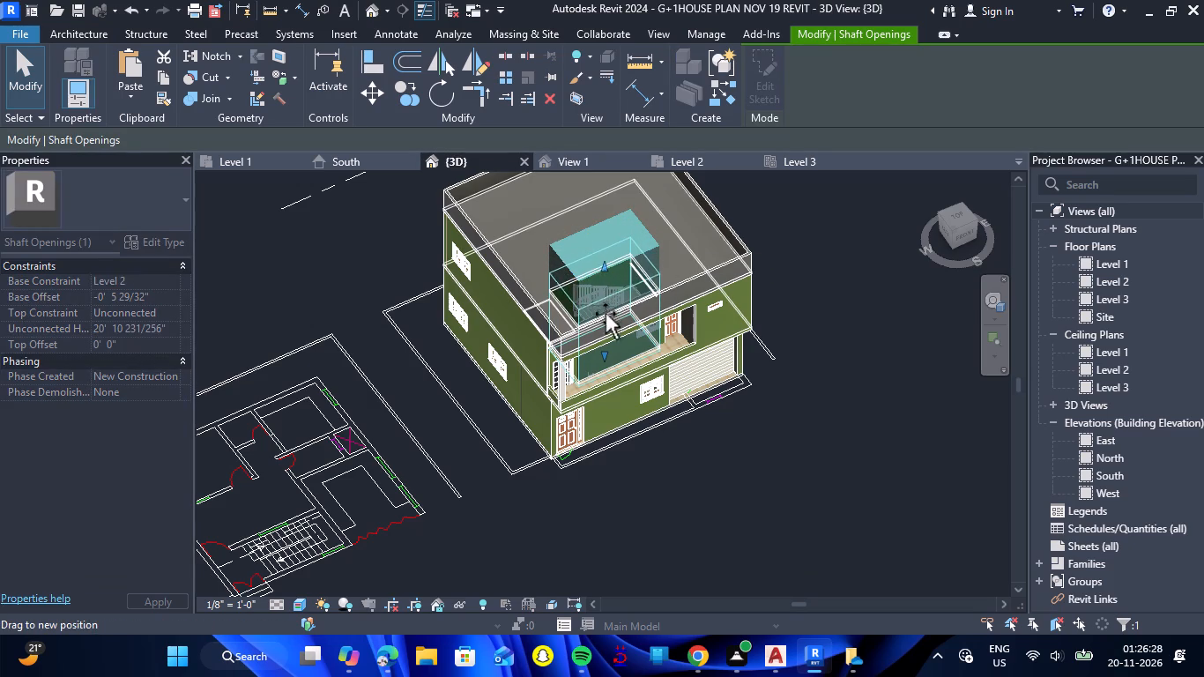
pyautogui.moveTo(606, 314); pyautogui.dragTo(606, 320)
pyautogui.click(713, 458)
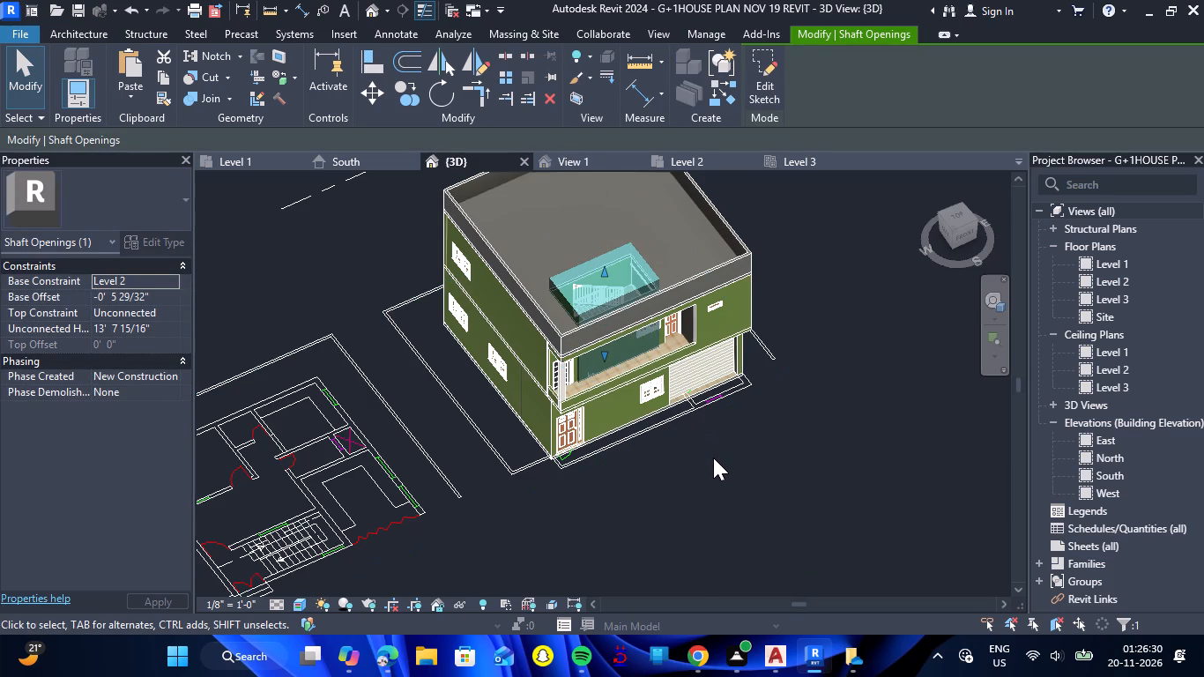
# Examine the stair opening in the roof slab from the west and from directly above.
pyautogui.moveTo(674, 467); pyautogui.dragTo(667, 419)
pyautogui.moveTo(674, 466); pyautogui.dragTo(667, 422, button='right')
pyautogui.keyDown('shift'); pyautogui.moveTo(692, 479); pyautogui.dragTo(838, 468); pyautogui.keyUp('shift')
pyautogui.keyDown('shift'); pyautogui.moveTo(692, 479); pyautogui.dragTo(838, 468, button='right'); pyautogui.keyUp('shift')
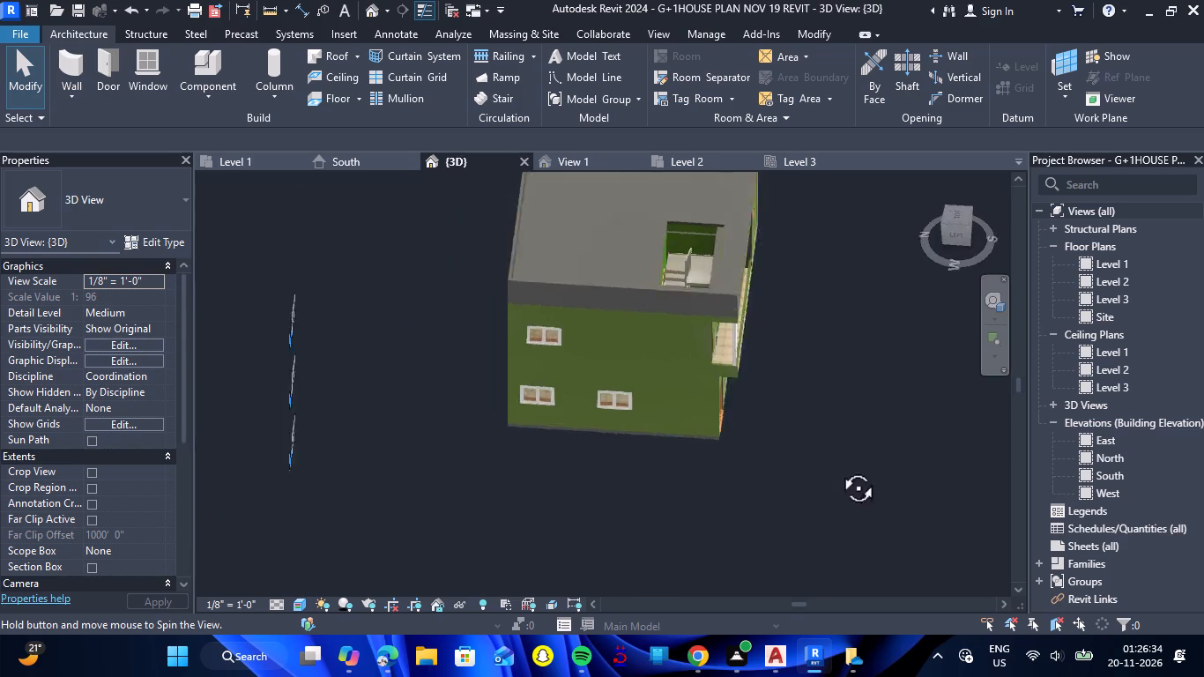
pyautogui.keyDown('shift'); pyautogui.moveTo(838, 468); pyautogui.dragTo(855, 476); pyautogui.keyUp('shift')
pyautogui.keyDown('shift'); pyautogui.moveTo(838, 468); pyautogui.dragTo(855, 476, button='right'); pyautogui.keyUp('shift')
pyautogui.click(958, 218)
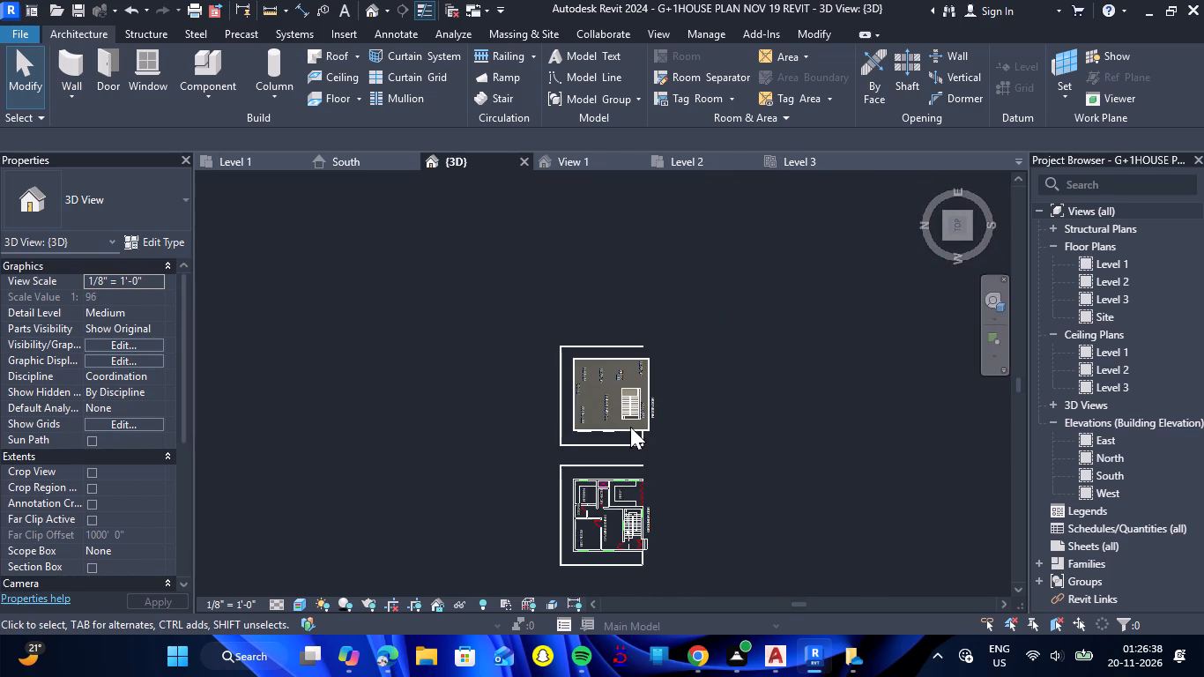
pyautogui.scroll(18, 630, 427)
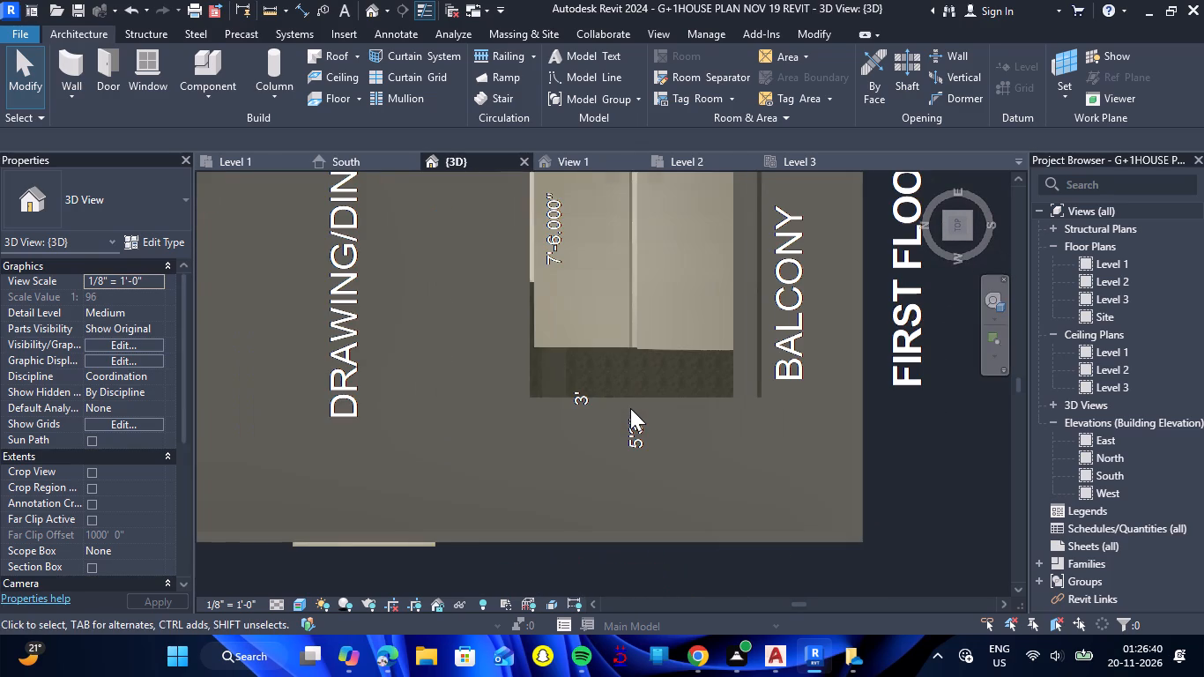
pyautogui.scroll(-6, 610, 398)
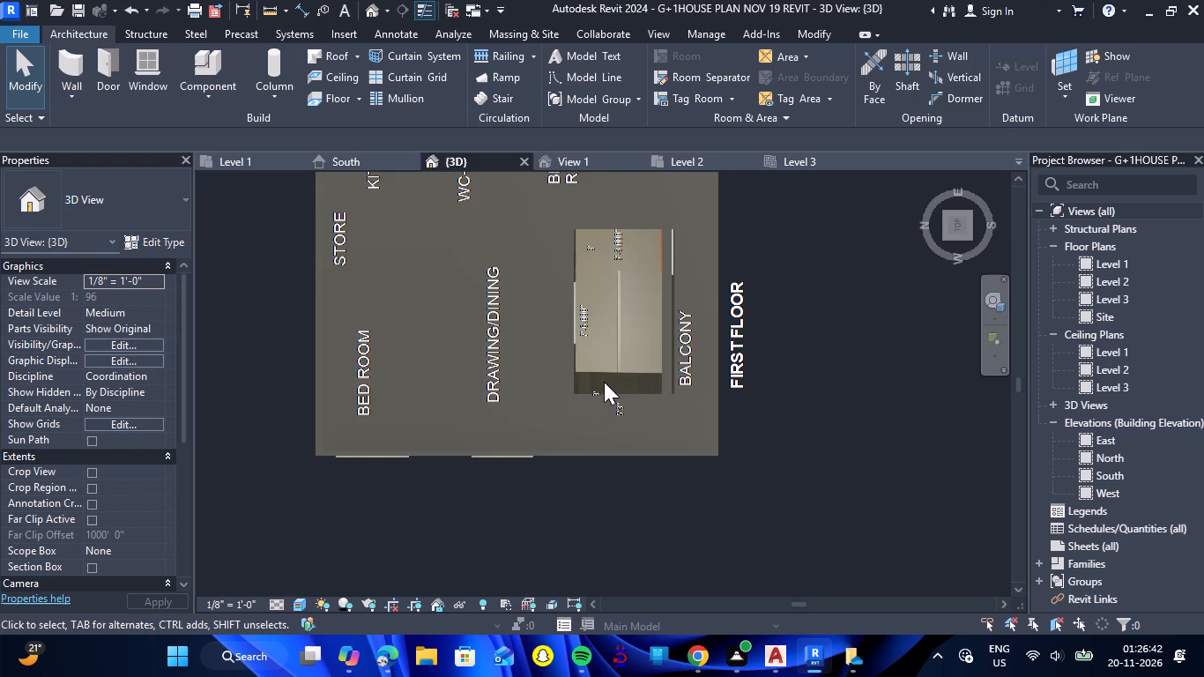
pyautogui.scroll(-4, 604, 382)
pyautogui.moveTo(789, 441); pyautogui.dragTo(770, 362)
pyautogui.keyDown('shift'); pyautogui.moveTo(789, 441); pyautogui.dragTo(770, 362, button='right'); pyautogui.keyUp('shift')
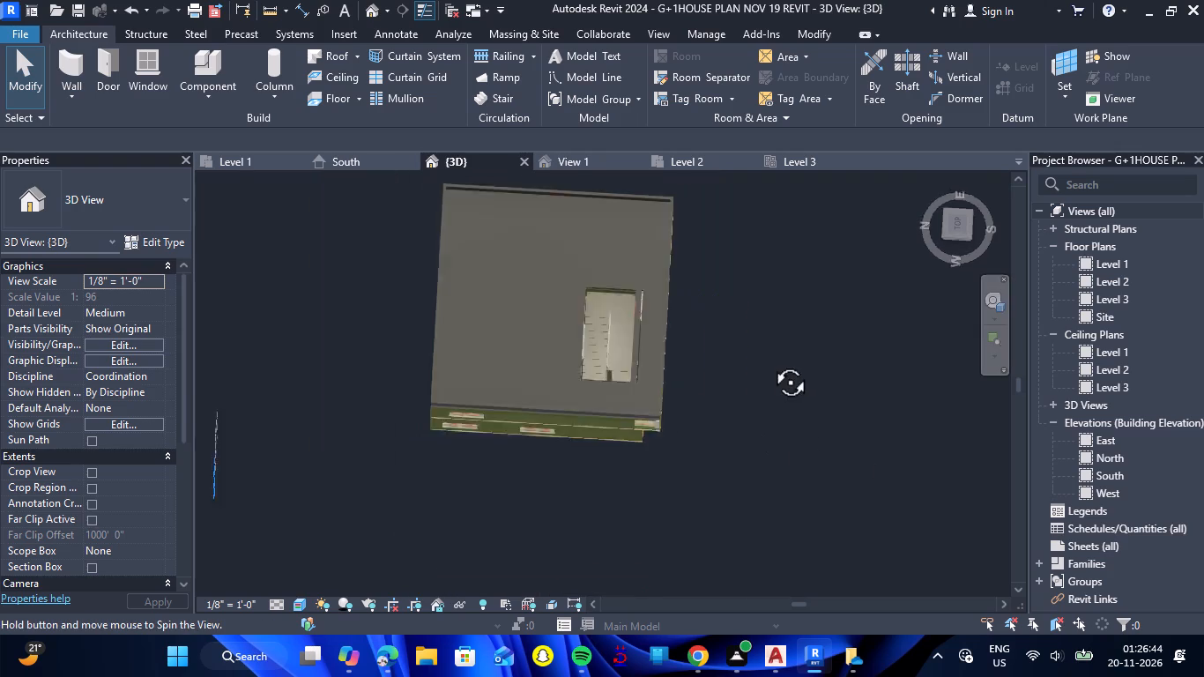
pyautogui.moveTo(770, 362); pyautogui.dragTo(781, 106)
pyautogui.keyDown('shift'); pyautogui.moveTo(770, 362); pyautogui.dragTo(781, 106, button='right'); pyautogui.keyUp('shift')
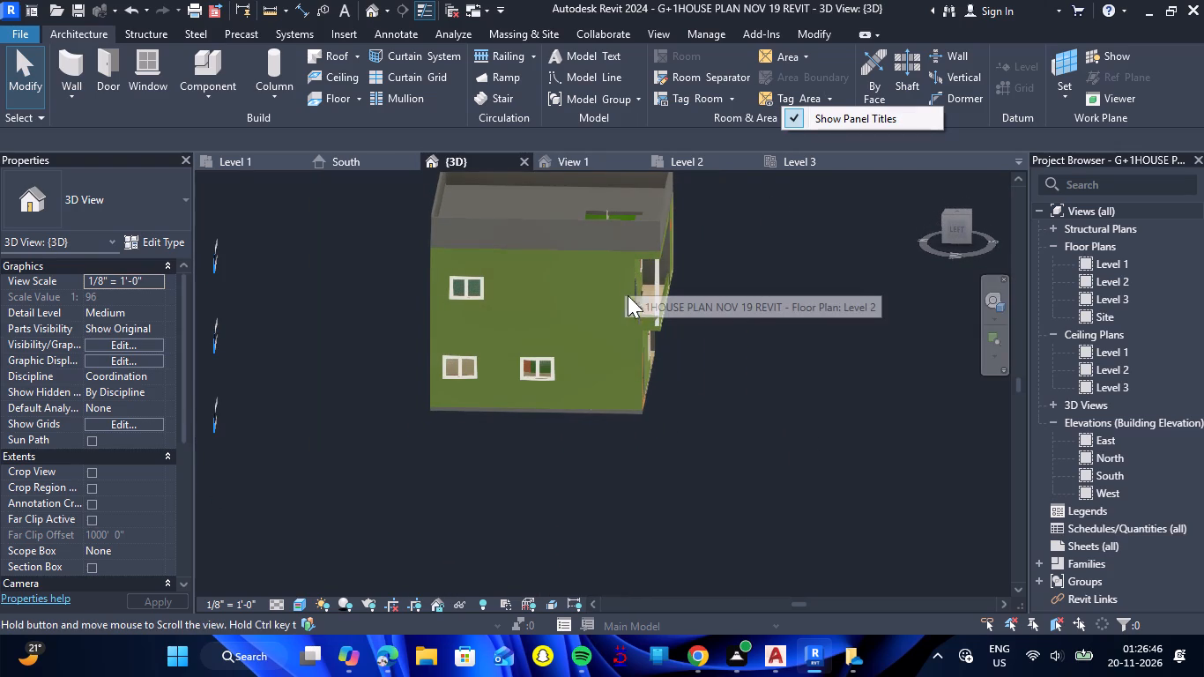
pyautogui.press('Escape')
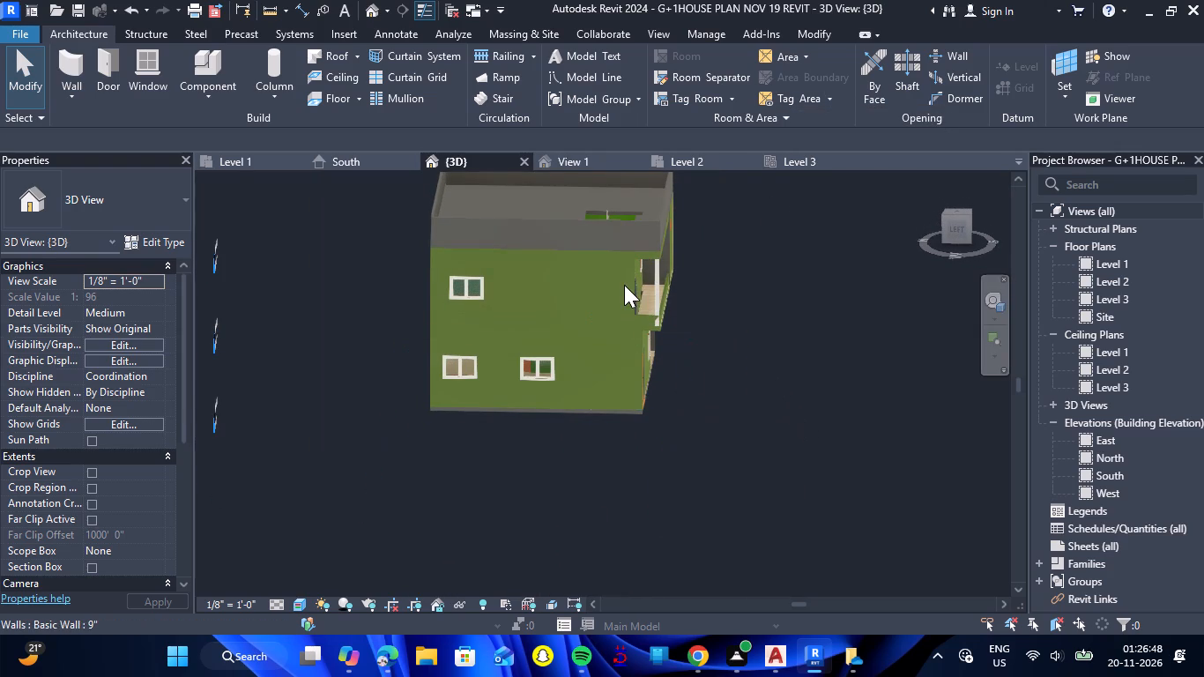
# Temporarily hide the 9" west wall of the upper storey to expose the staircase.
pyautogui.click(631, 306)
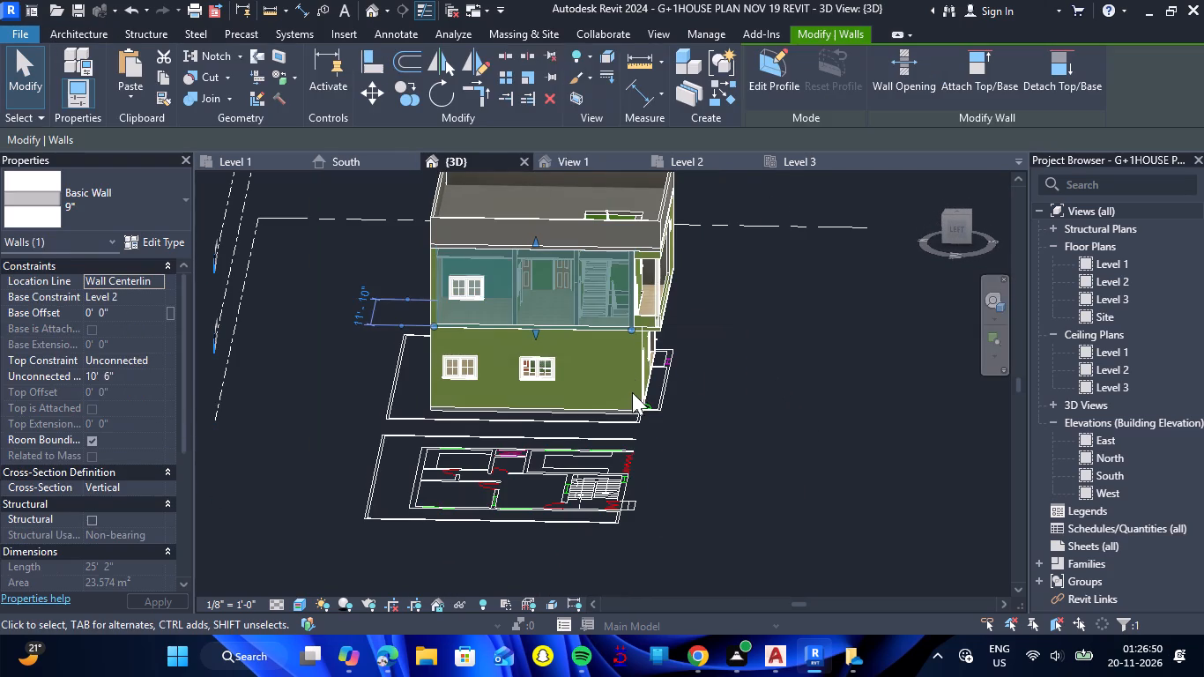
pyautogui.write('HH')
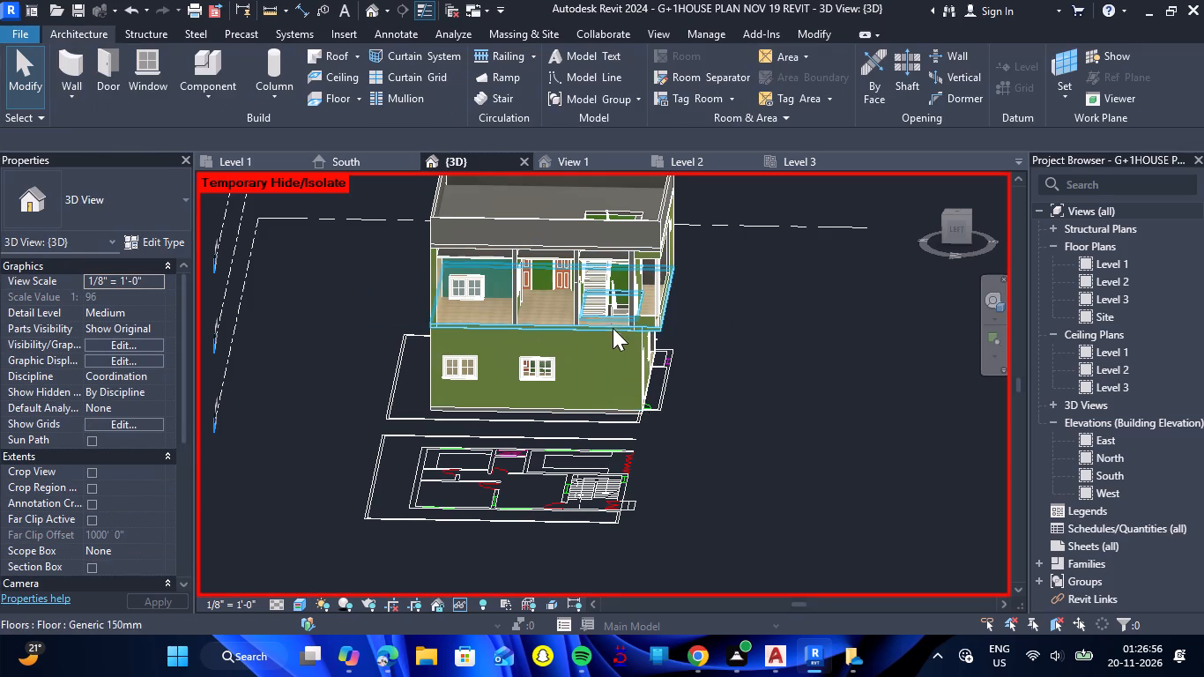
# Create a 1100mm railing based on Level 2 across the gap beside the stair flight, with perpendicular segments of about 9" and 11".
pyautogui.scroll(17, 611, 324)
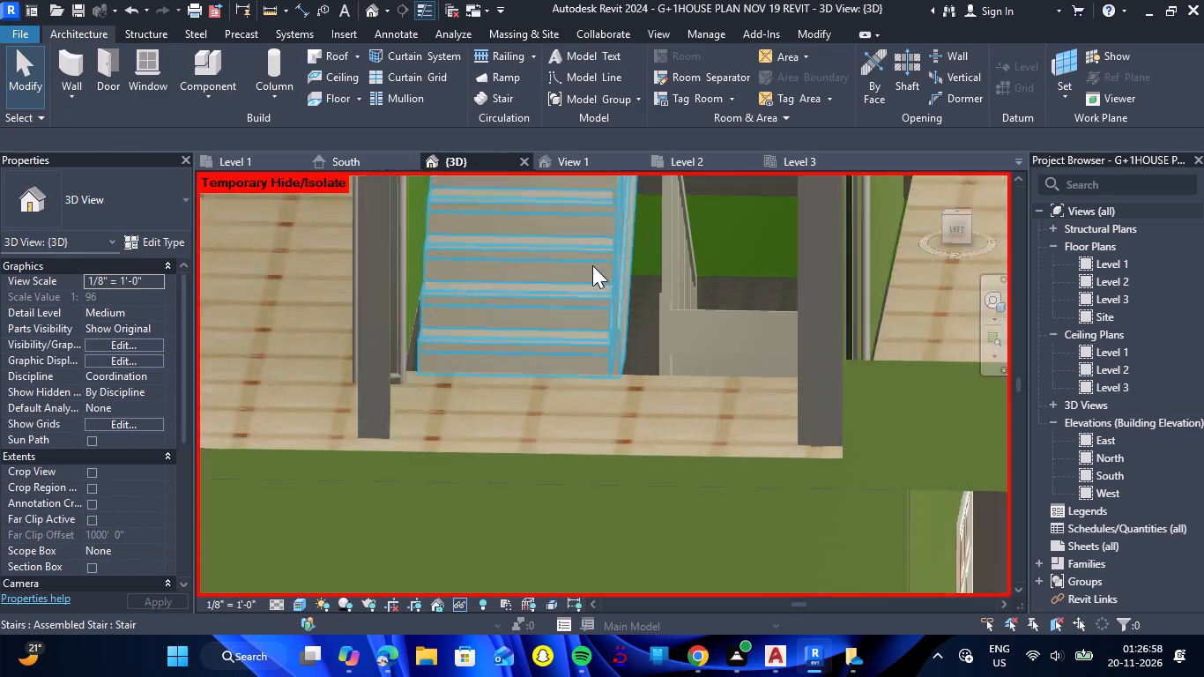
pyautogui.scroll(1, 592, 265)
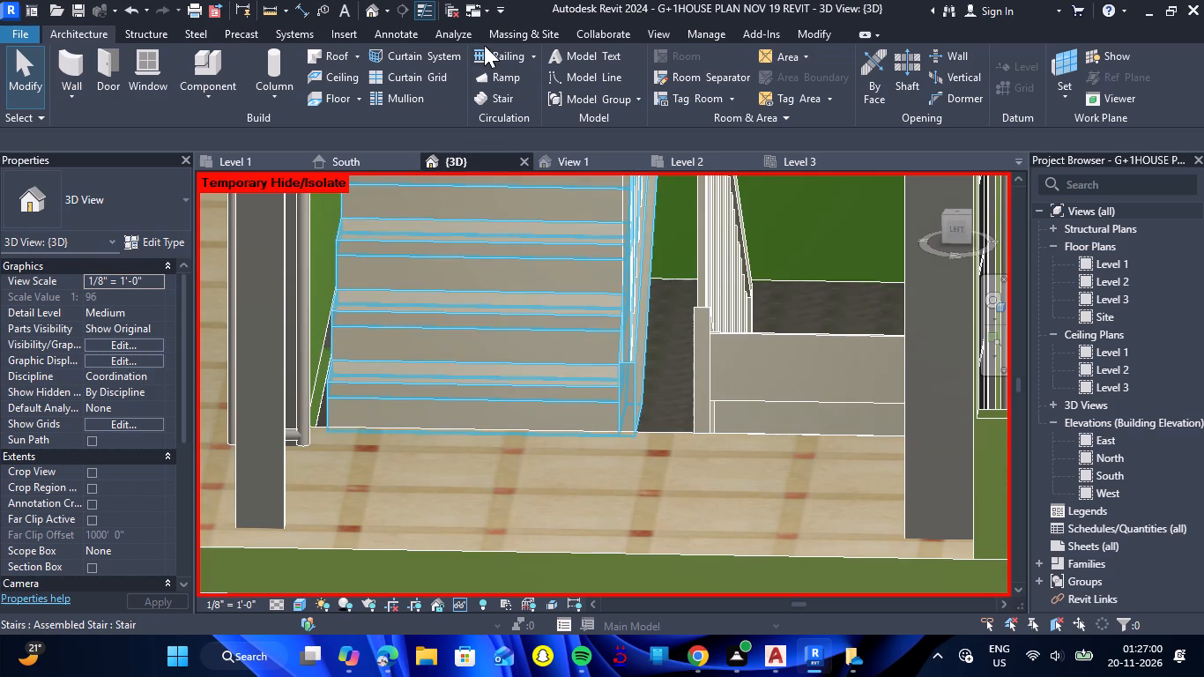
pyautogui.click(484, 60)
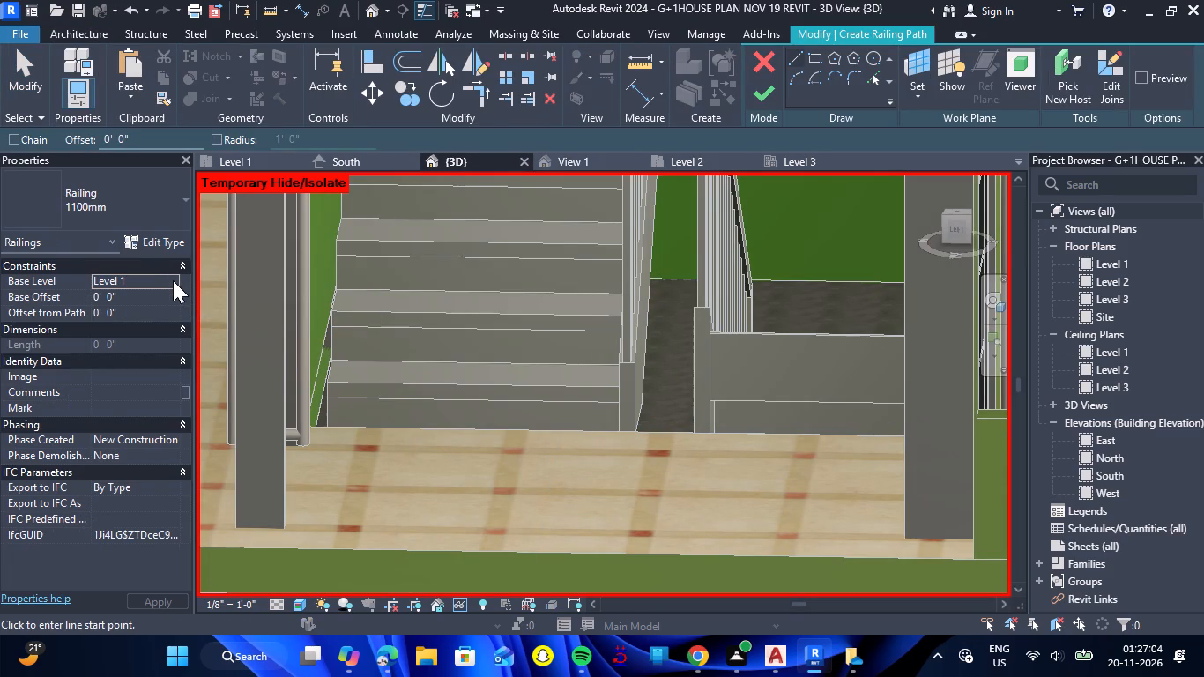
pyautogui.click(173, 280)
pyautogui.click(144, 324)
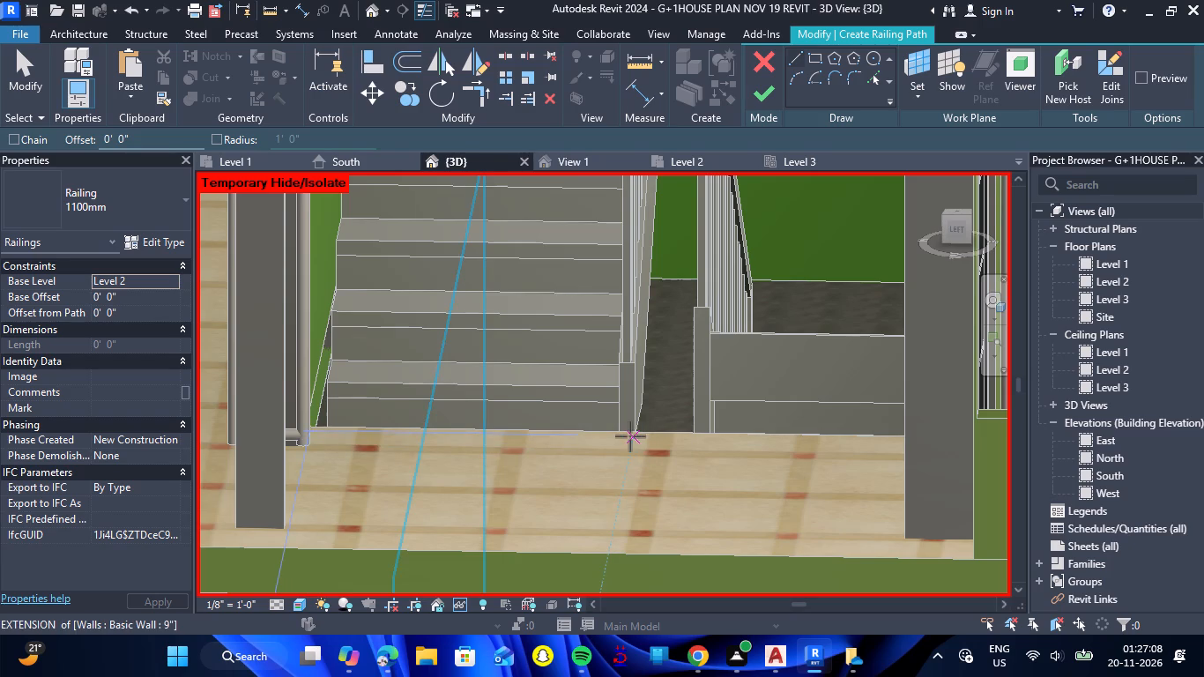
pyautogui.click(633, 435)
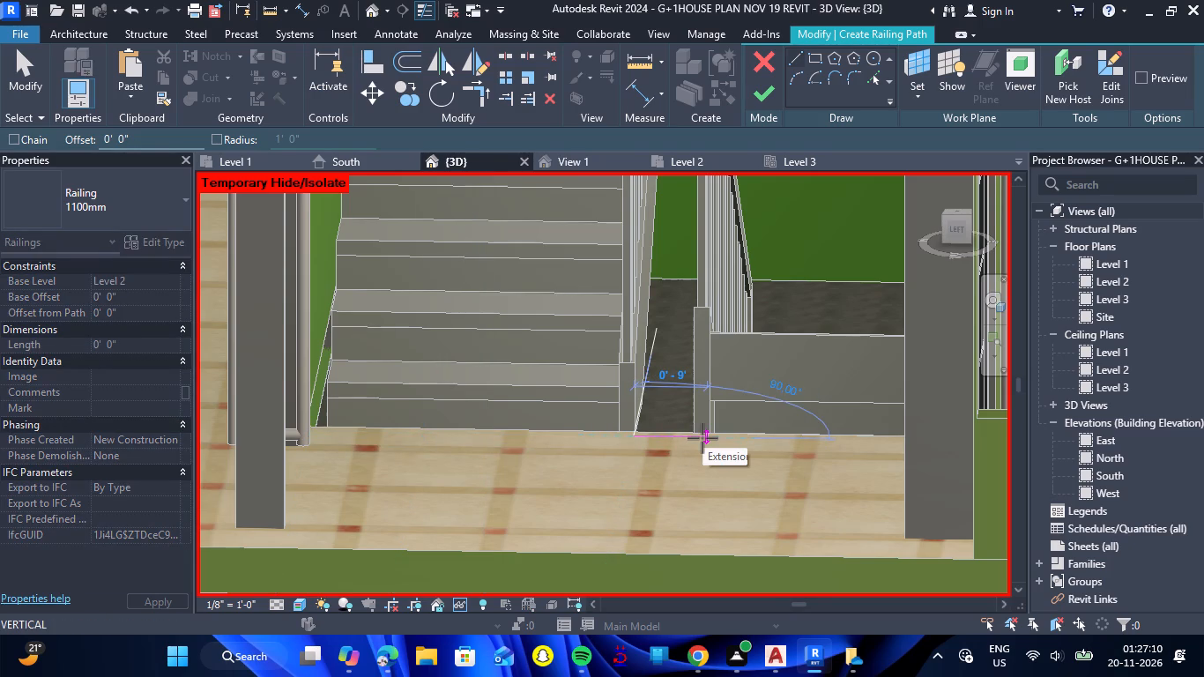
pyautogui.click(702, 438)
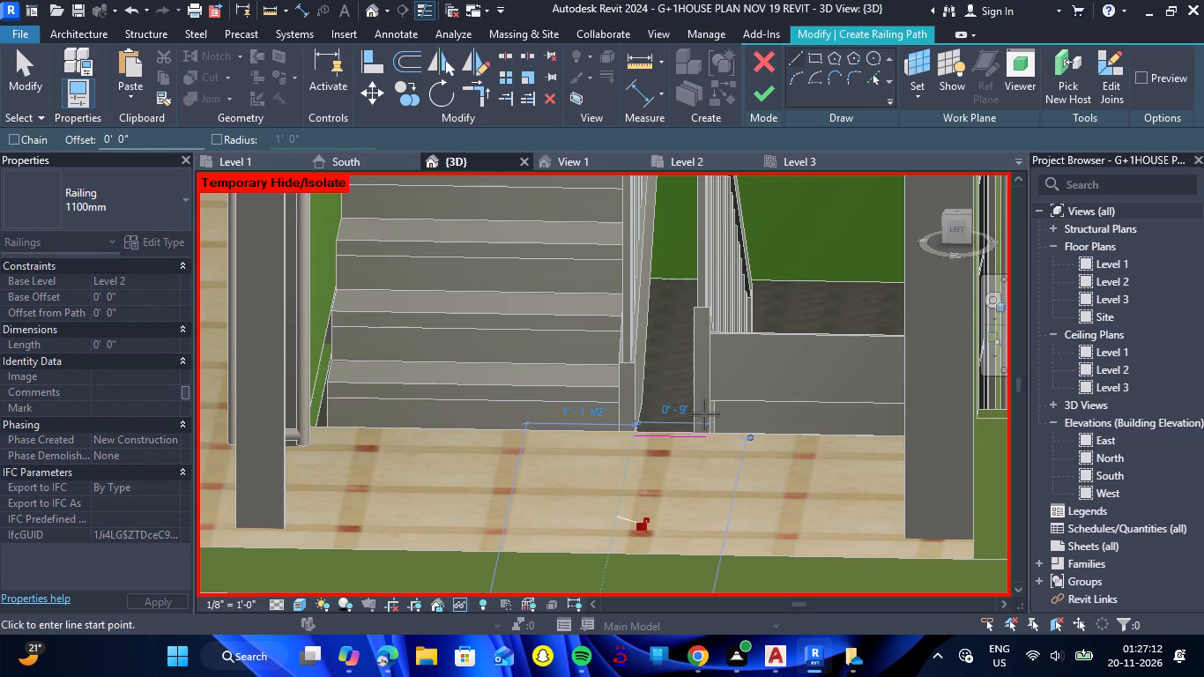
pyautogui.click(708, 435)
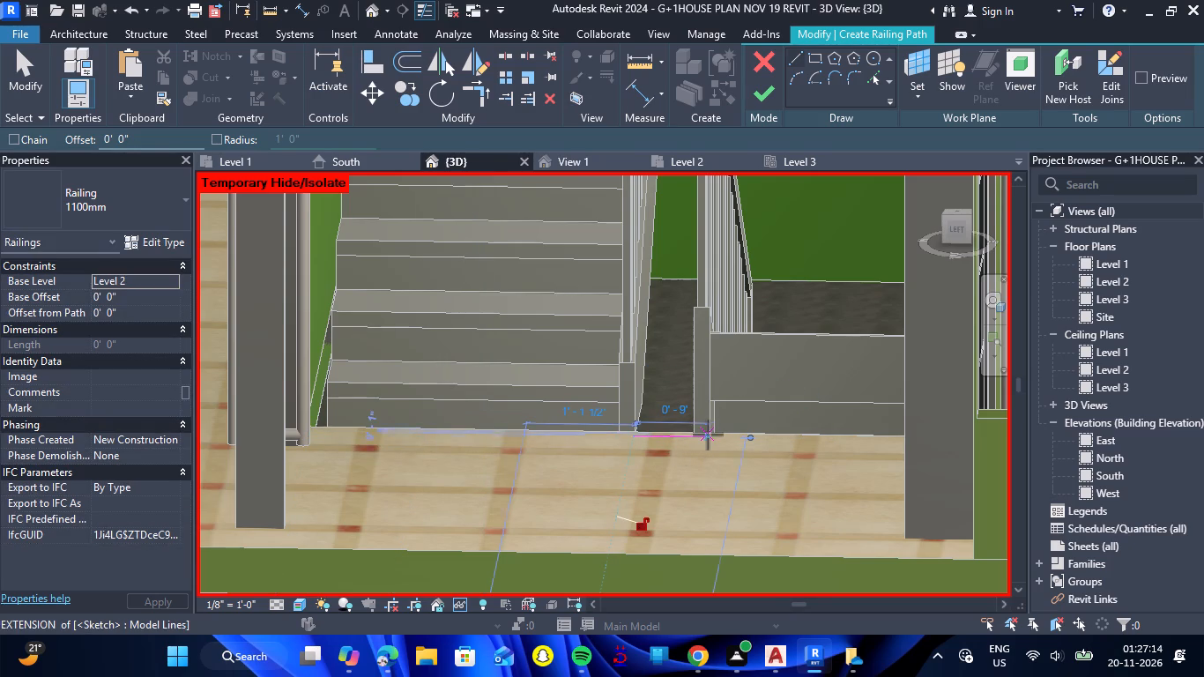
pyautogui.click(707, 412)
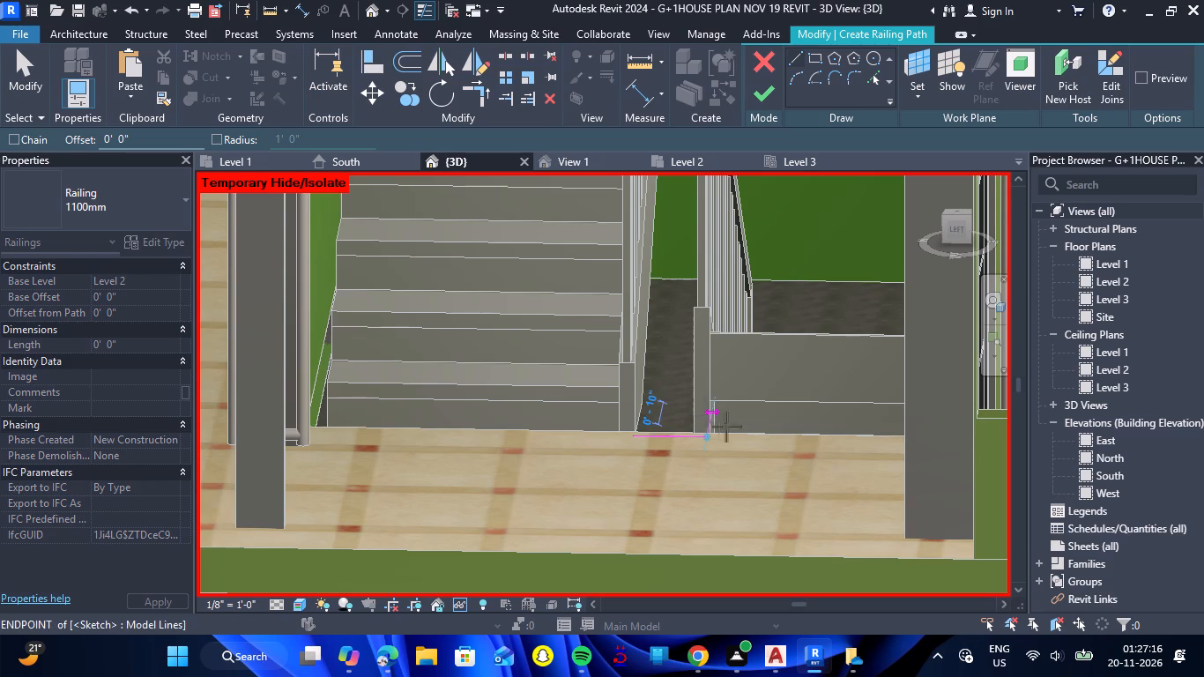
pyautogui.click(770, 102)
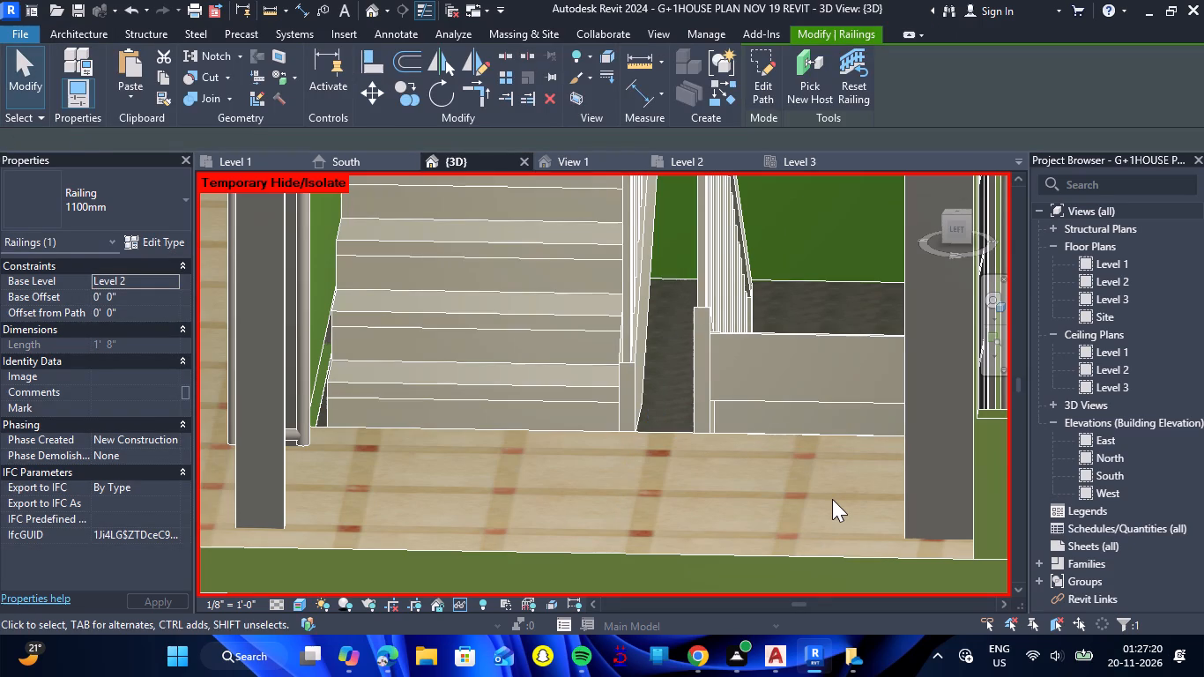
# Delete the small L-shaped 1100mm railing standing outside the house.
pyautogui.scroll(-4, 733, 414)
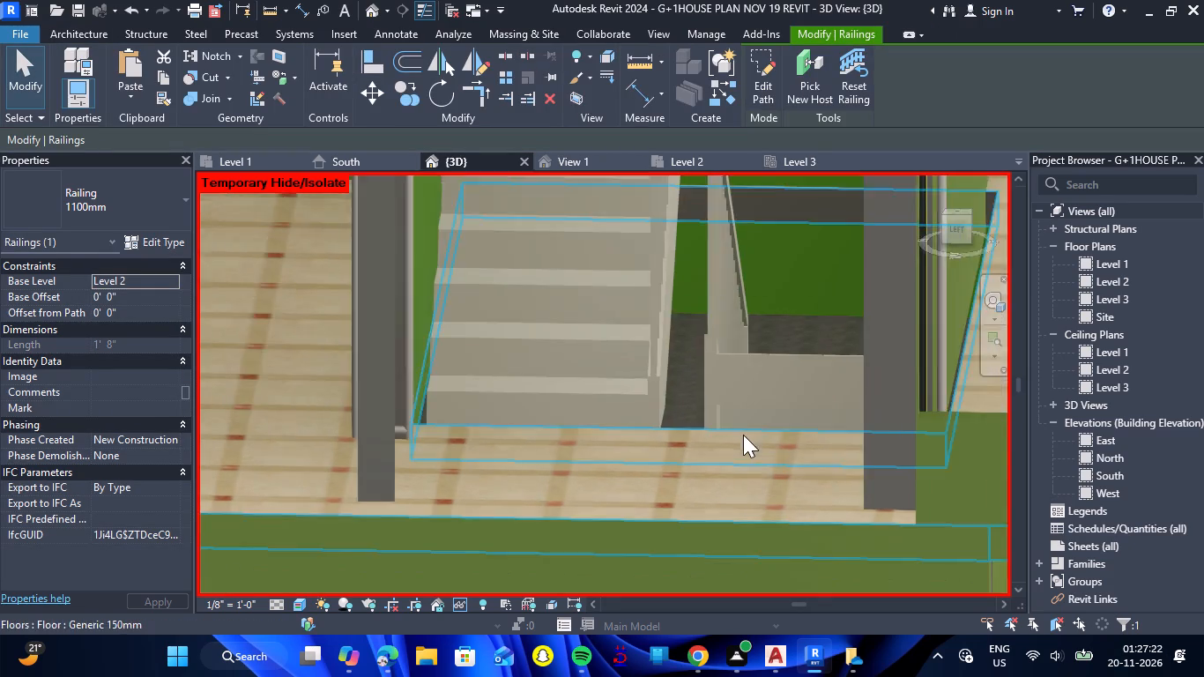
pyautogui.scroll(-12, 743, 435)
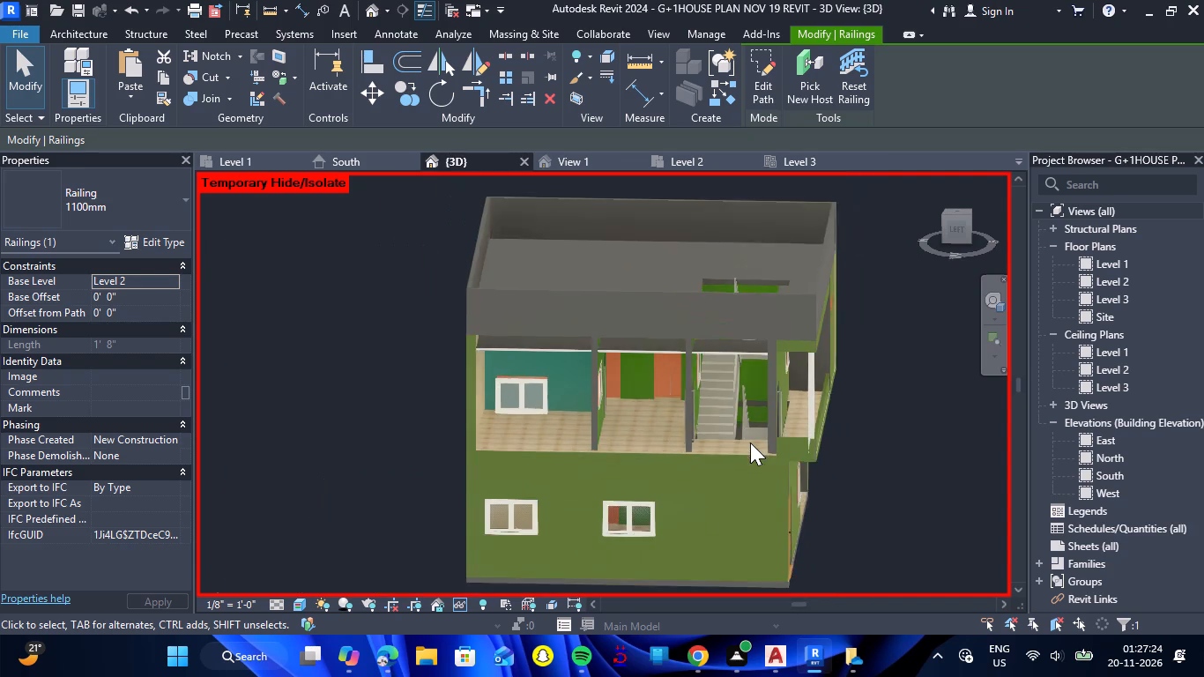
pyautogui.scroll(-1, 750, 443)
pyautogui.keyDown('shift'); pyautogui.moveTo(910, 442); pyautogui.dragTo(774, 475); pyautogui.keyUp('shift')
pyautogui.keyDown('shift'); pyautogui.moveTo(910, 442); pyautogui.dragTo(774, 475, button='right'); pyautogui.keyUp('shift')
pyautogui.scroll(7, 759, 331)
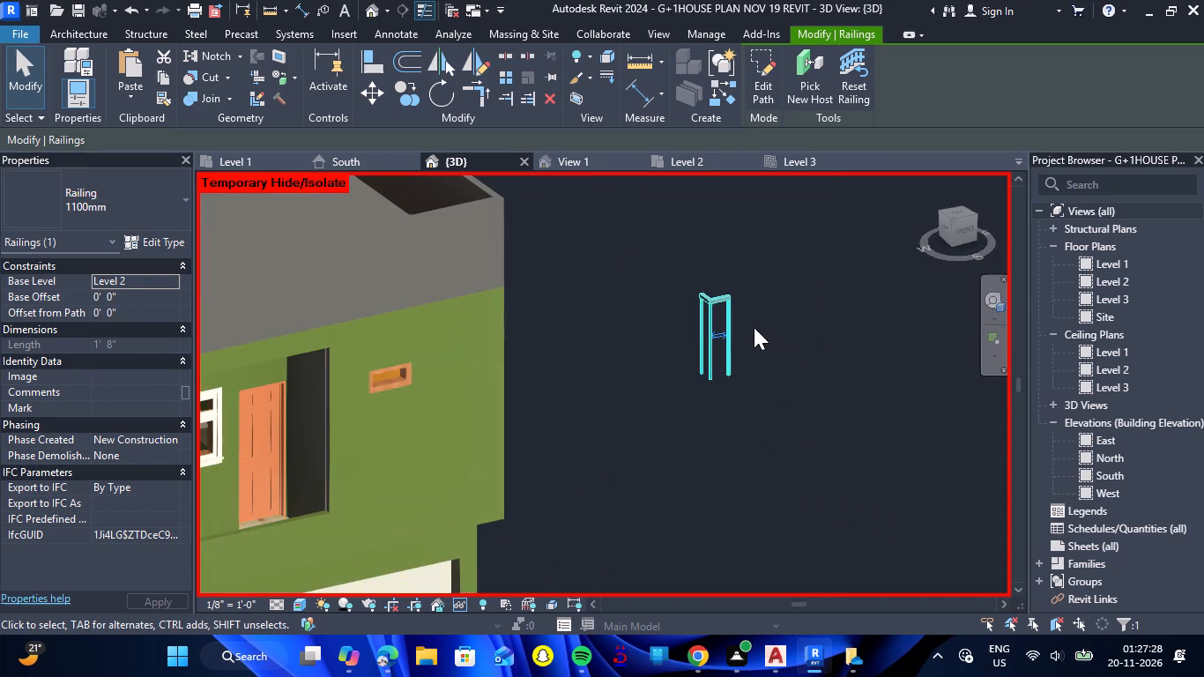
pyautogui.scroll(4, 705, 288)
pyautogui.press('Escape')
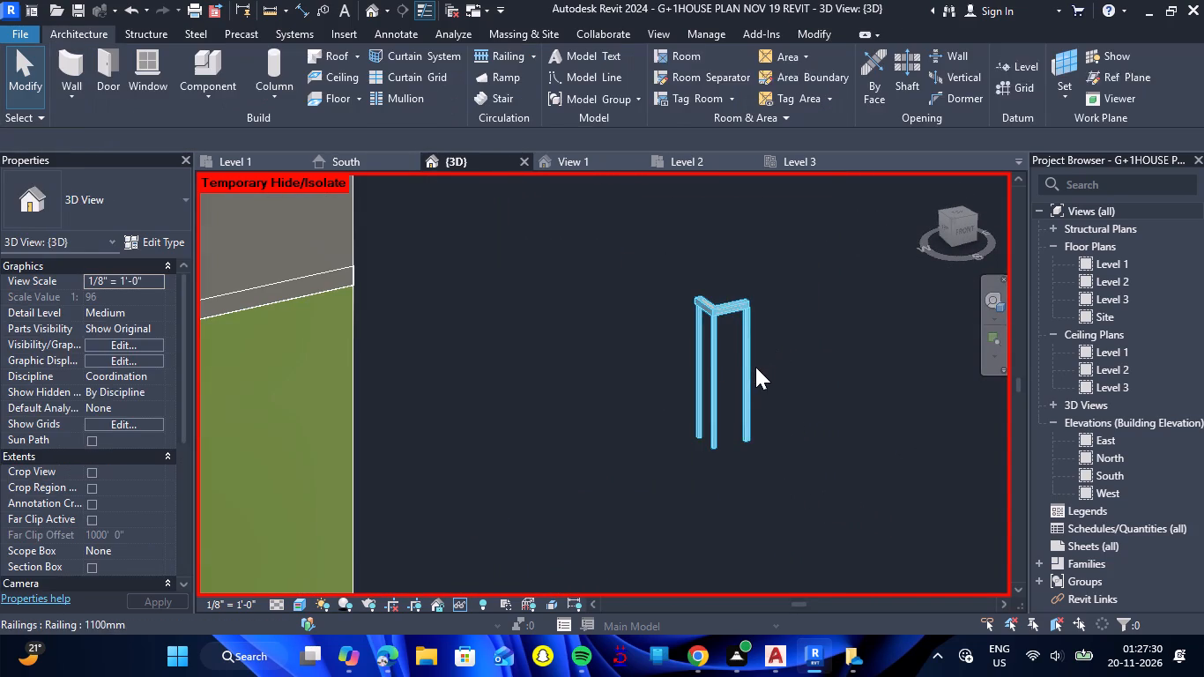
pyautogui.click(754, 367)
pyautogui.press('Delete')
# Reset the temporary hide so the upper storey's west wall is shown again.
pyautogui.scroll(-3, 754, 371)
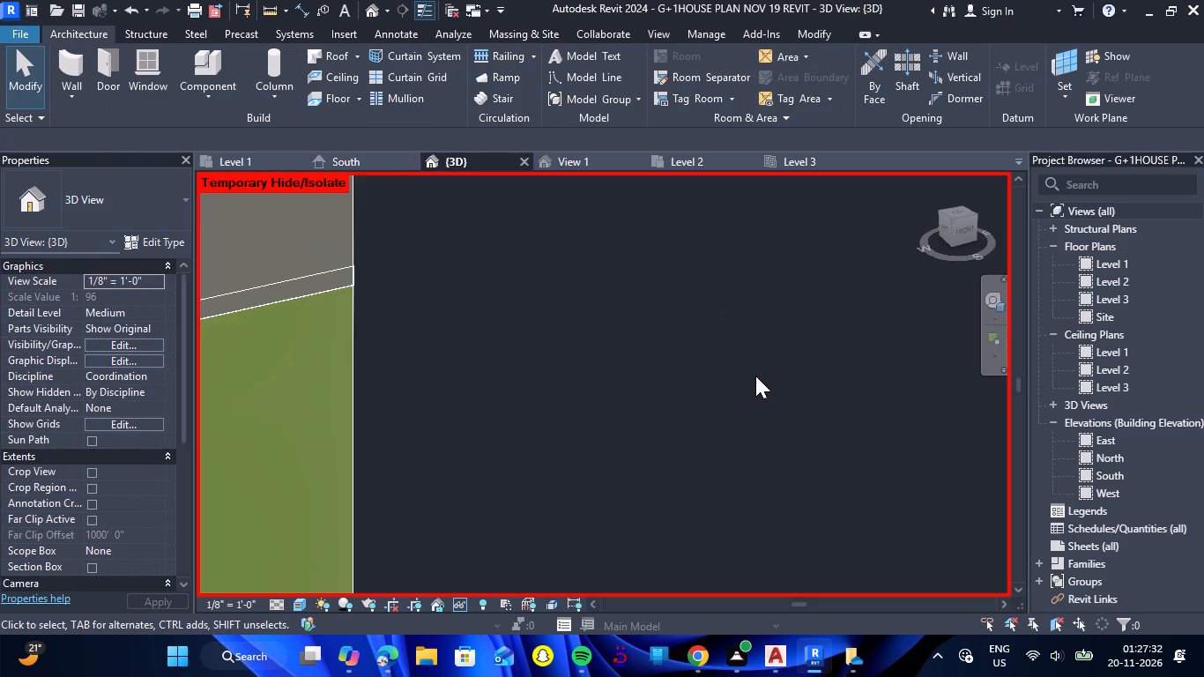
pyautogui.scroll(-9, 755, 376)
pyautogui.write('HR')
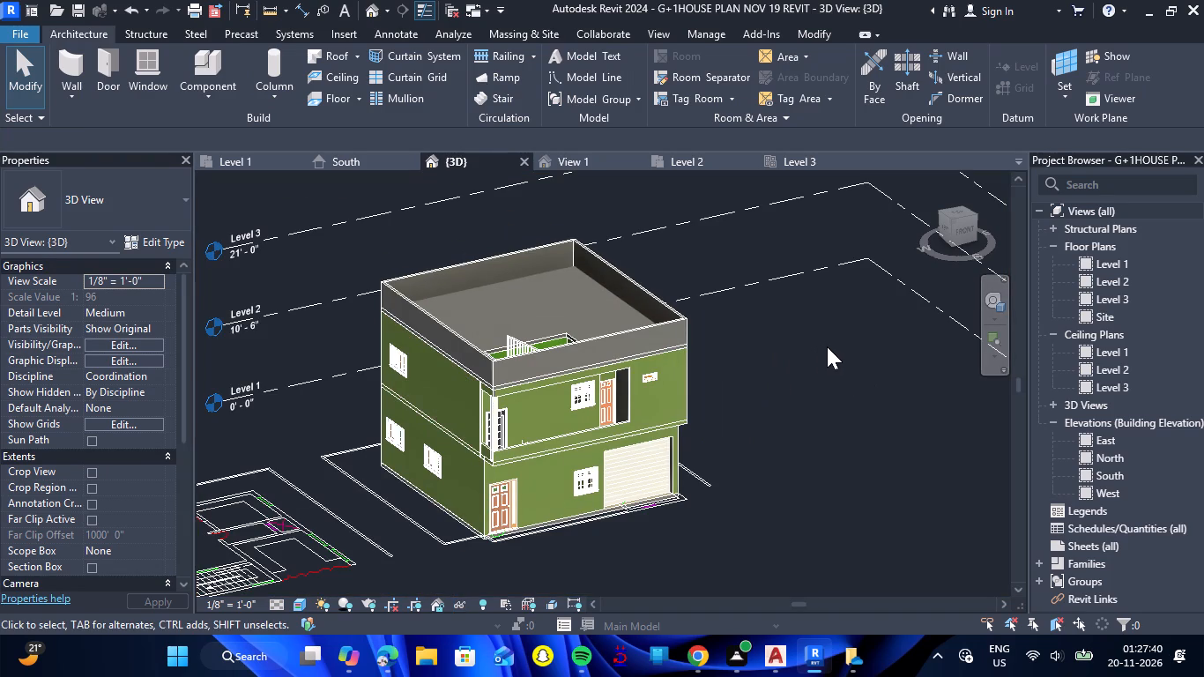
# From above, edit the staircase shaft opening's sketch, moving its west edge inward to shorten the opening to about 10'-7".
pyautogui.click(951, 215)
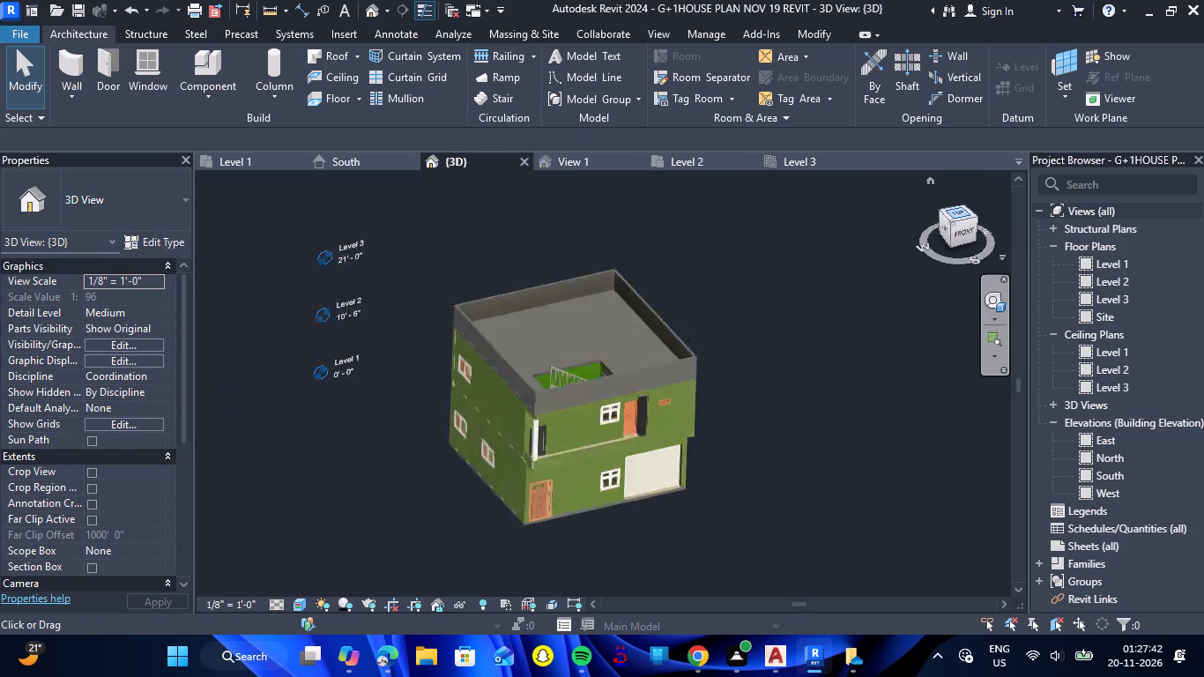
pyautogui.scroll(17, 594, 416)
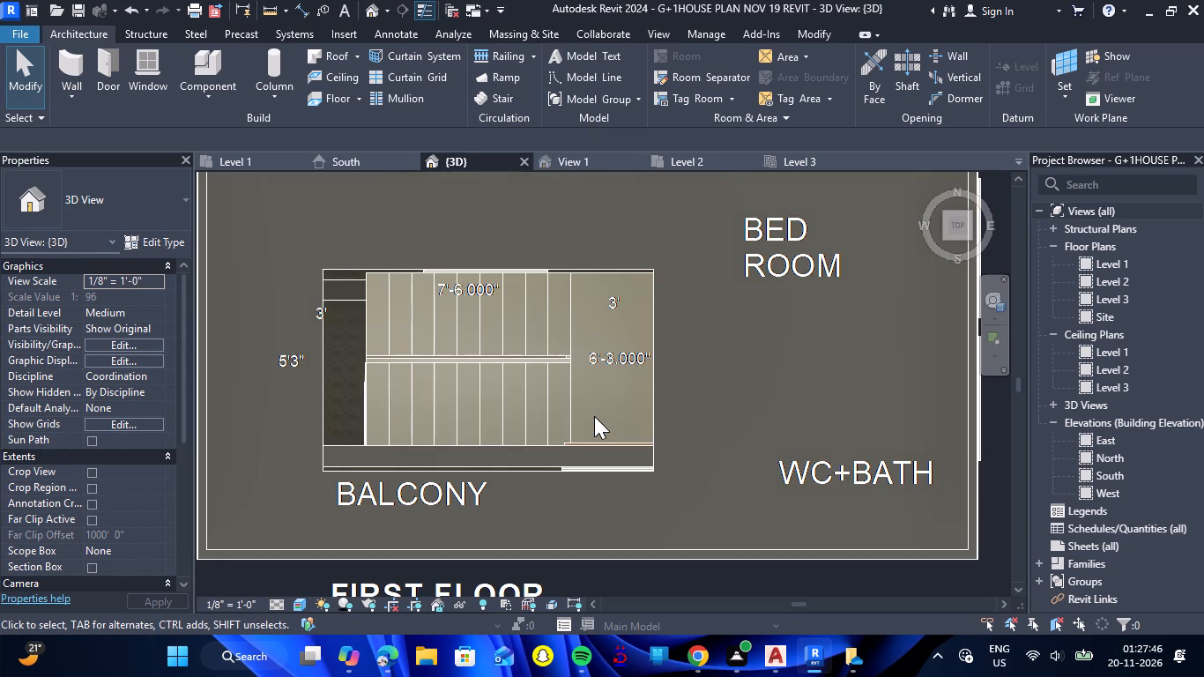
pyautogui.click(325, 402)
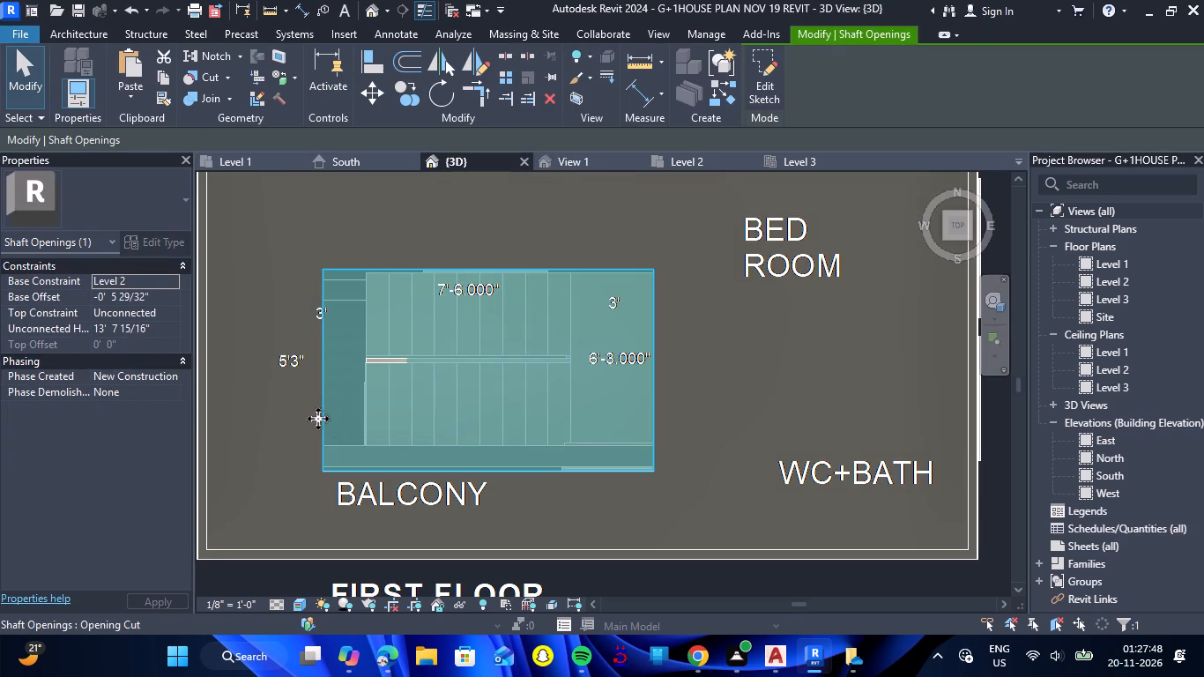
pyautogui.tripleClick(326, 385)
pyautogui.click(326, 385)
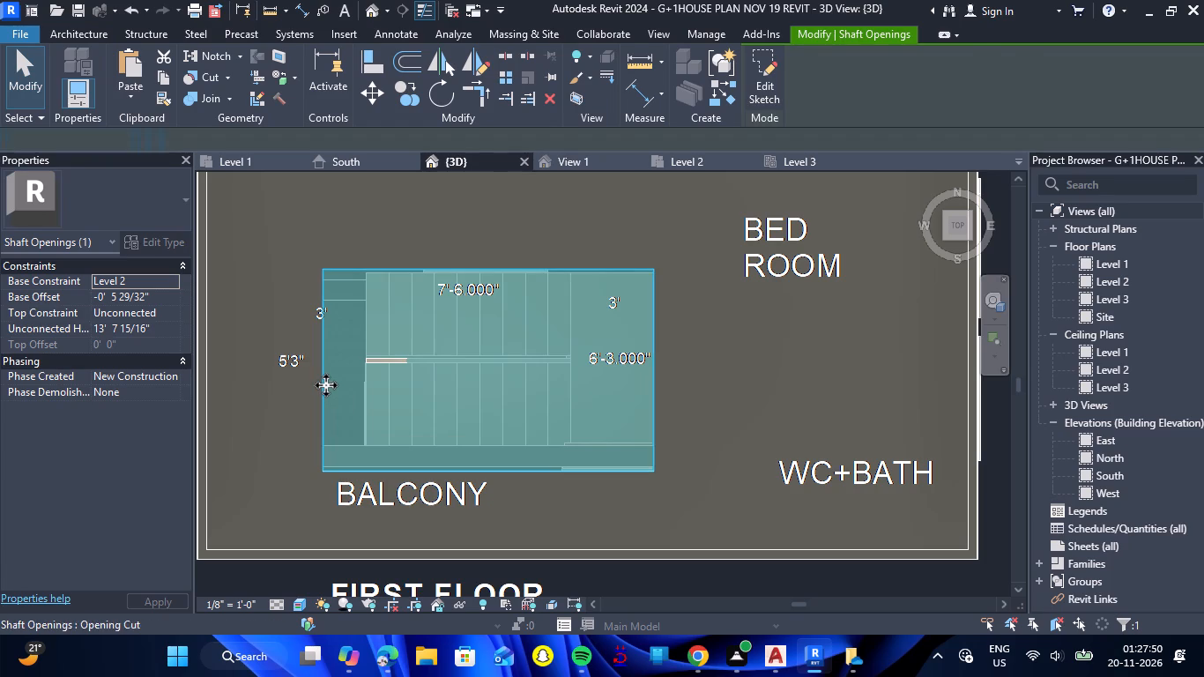
pyautogui.click(320, 384)
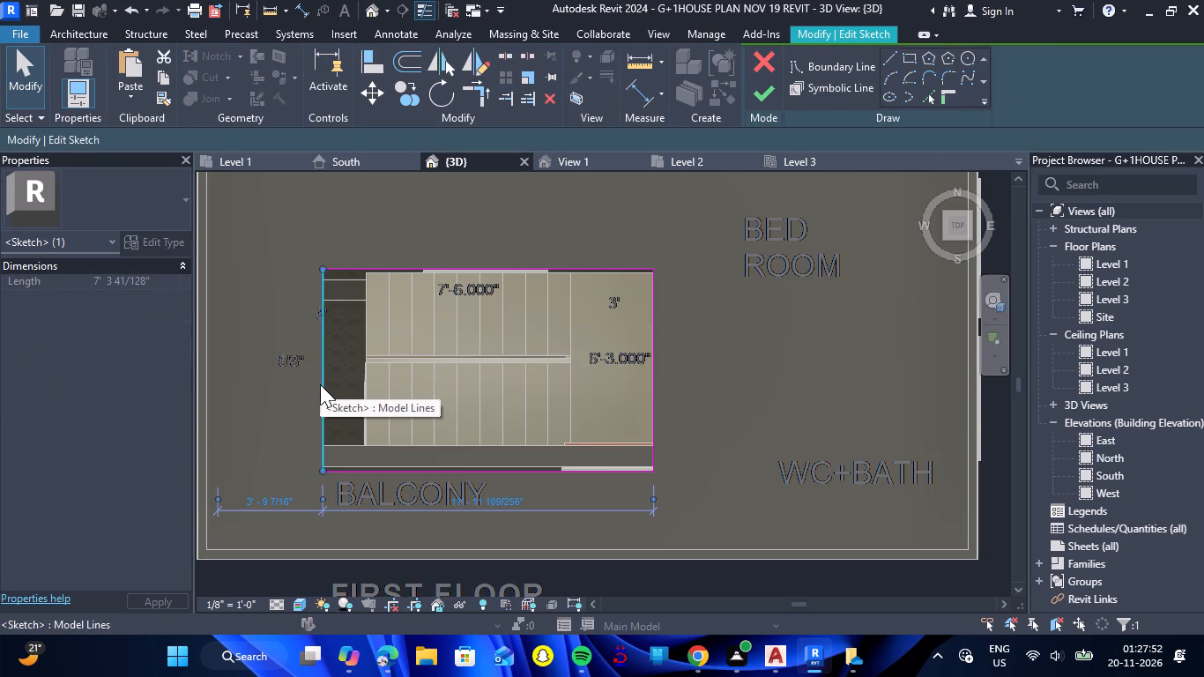
pyautogui.press('Right')
pyautogui.press('Right')
pyautogui.press('Right')
pyautogui.press('Right')
pyautogui.press('Right')
pyautogui.press('Right')
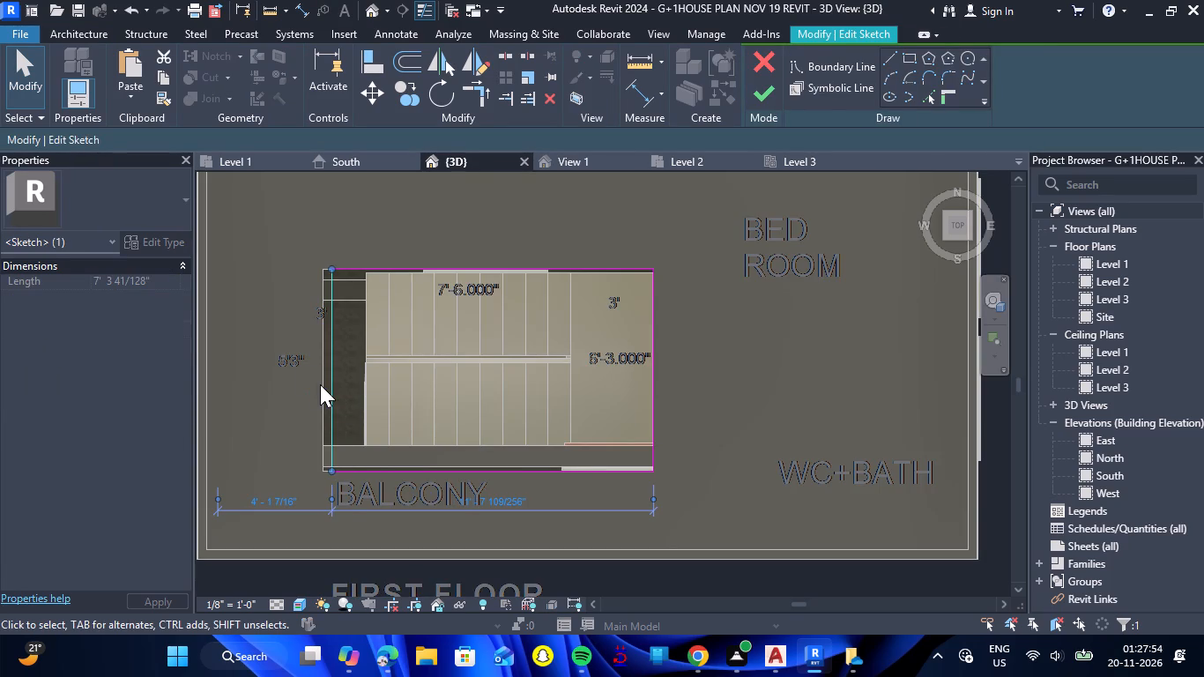
pyautogui.press('Right')
pyautogui.press('Right')
pyautogui.press('Right')
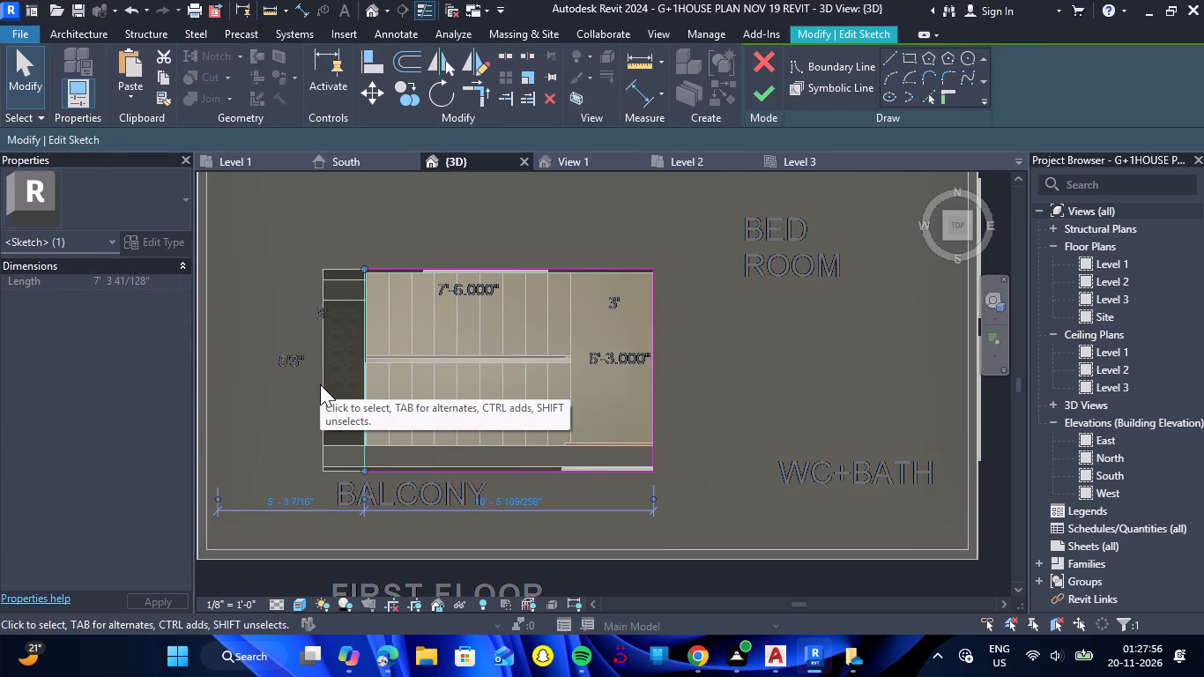
pyautogui.press('Left')
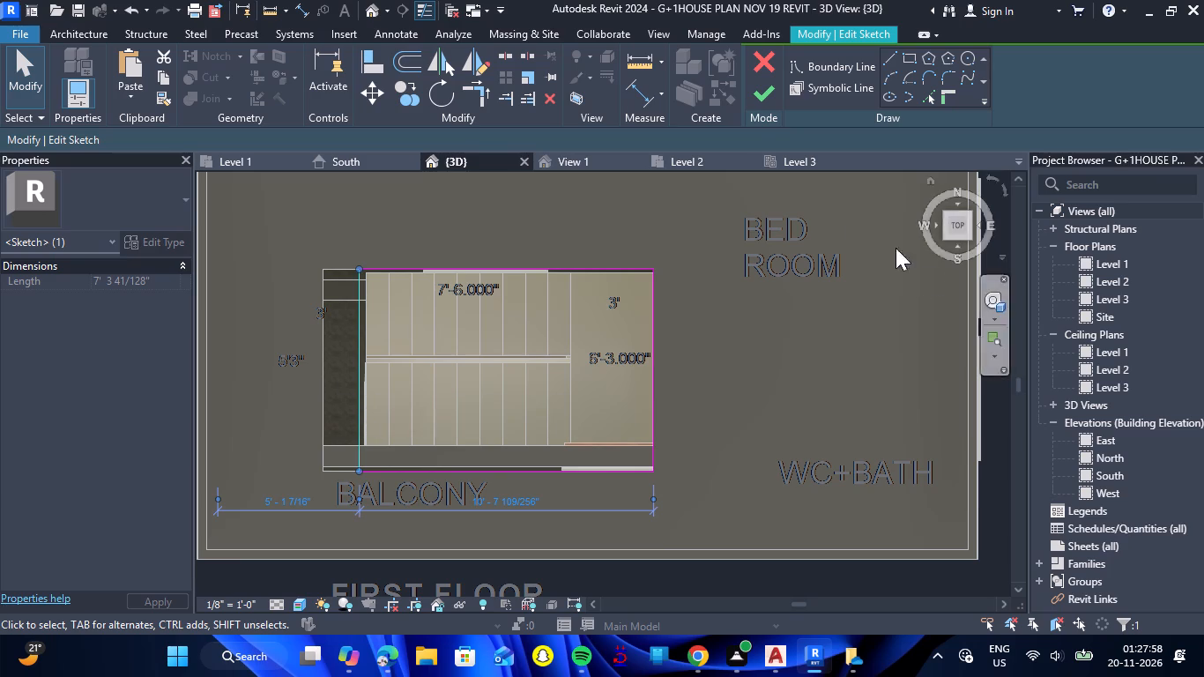
pyautogui.click(761, 104)
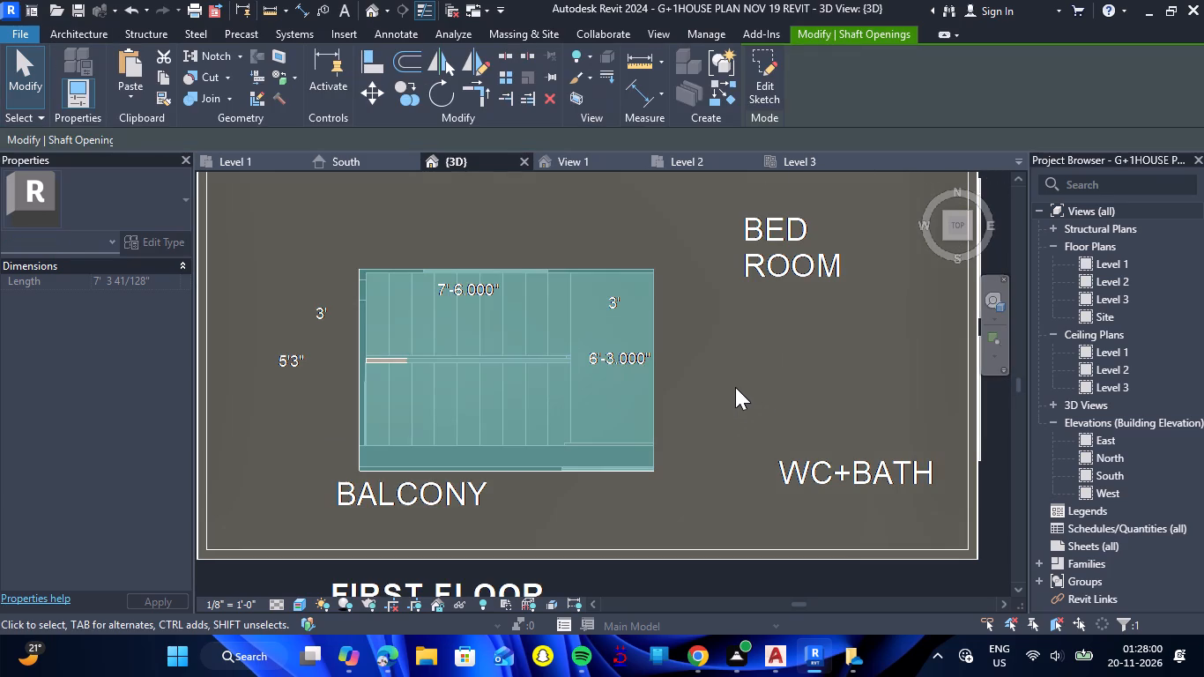
pyautogui.click(735, 387)
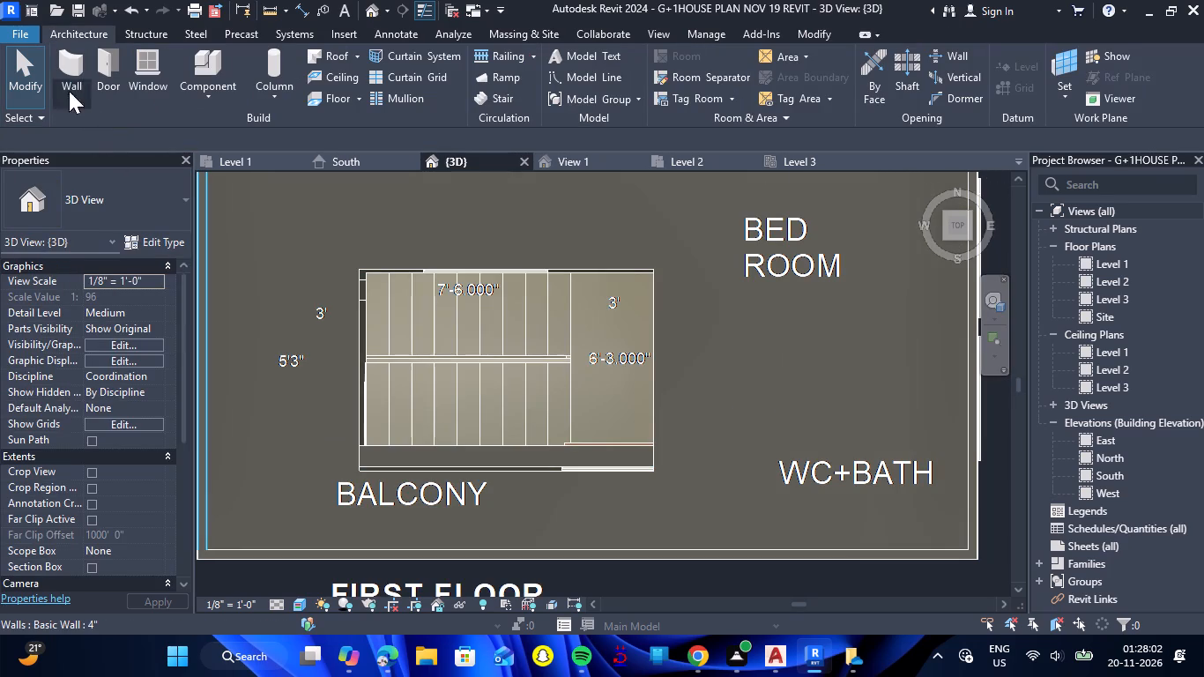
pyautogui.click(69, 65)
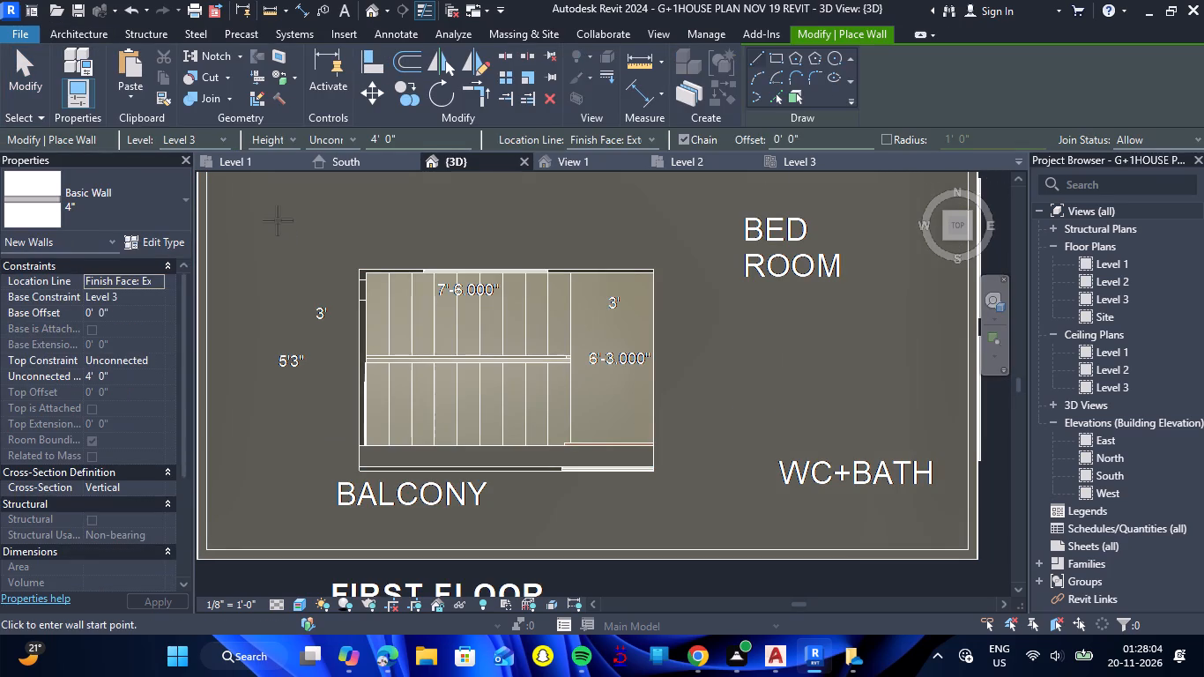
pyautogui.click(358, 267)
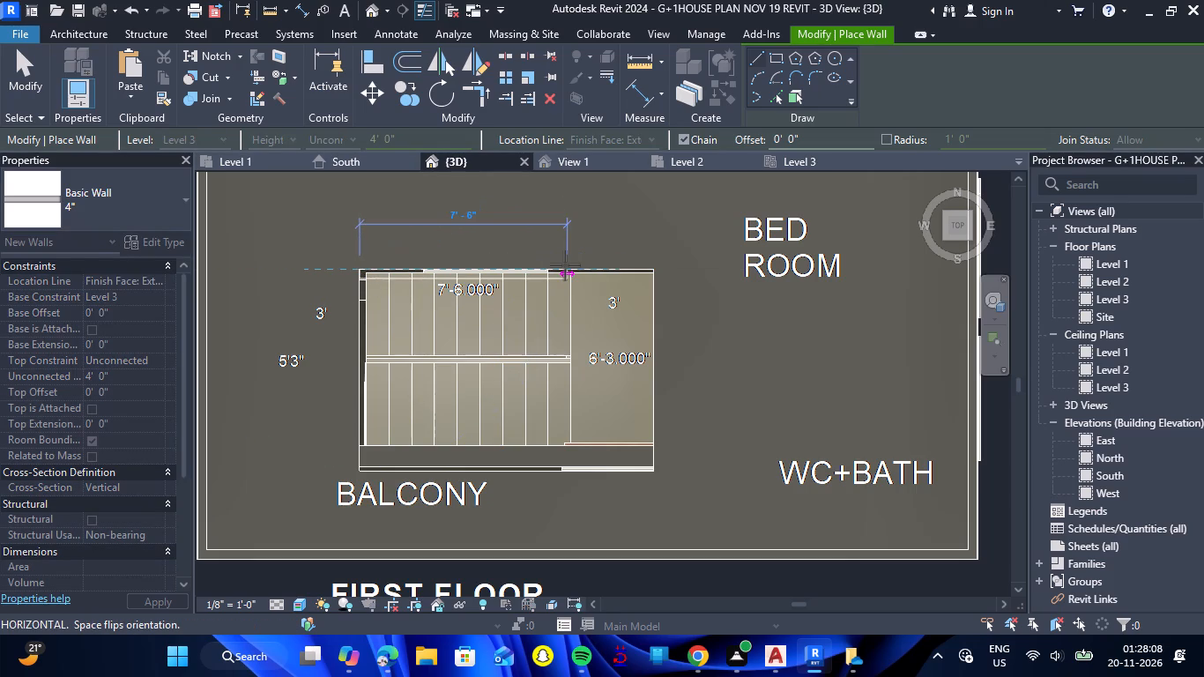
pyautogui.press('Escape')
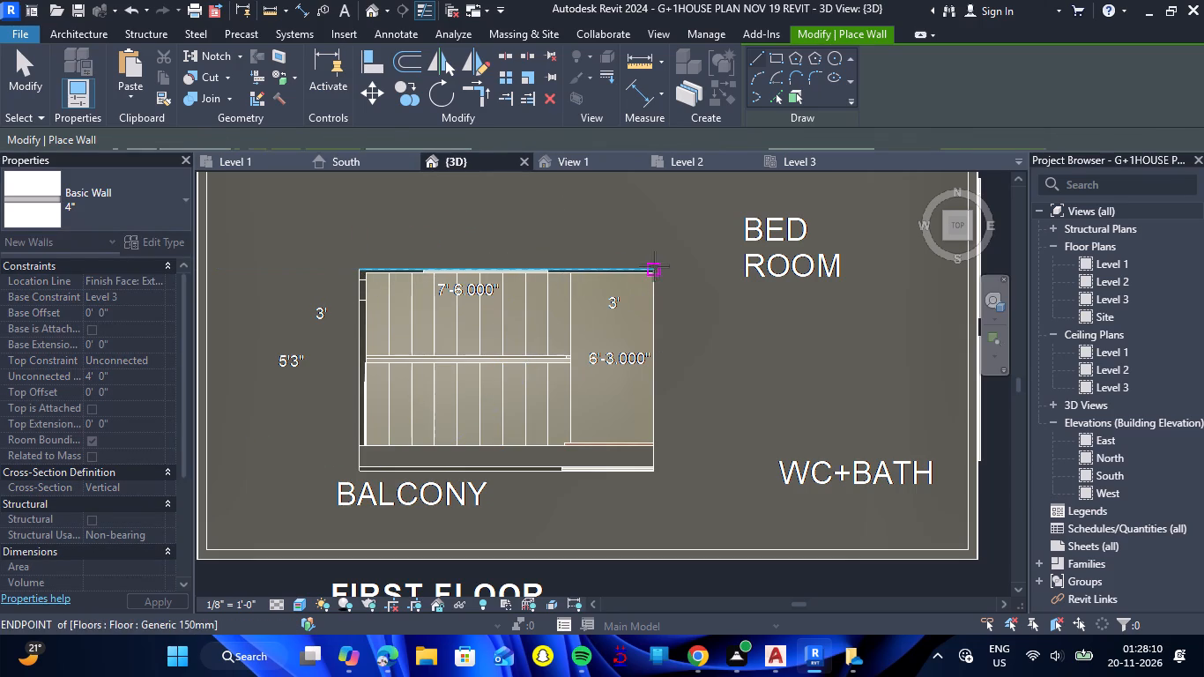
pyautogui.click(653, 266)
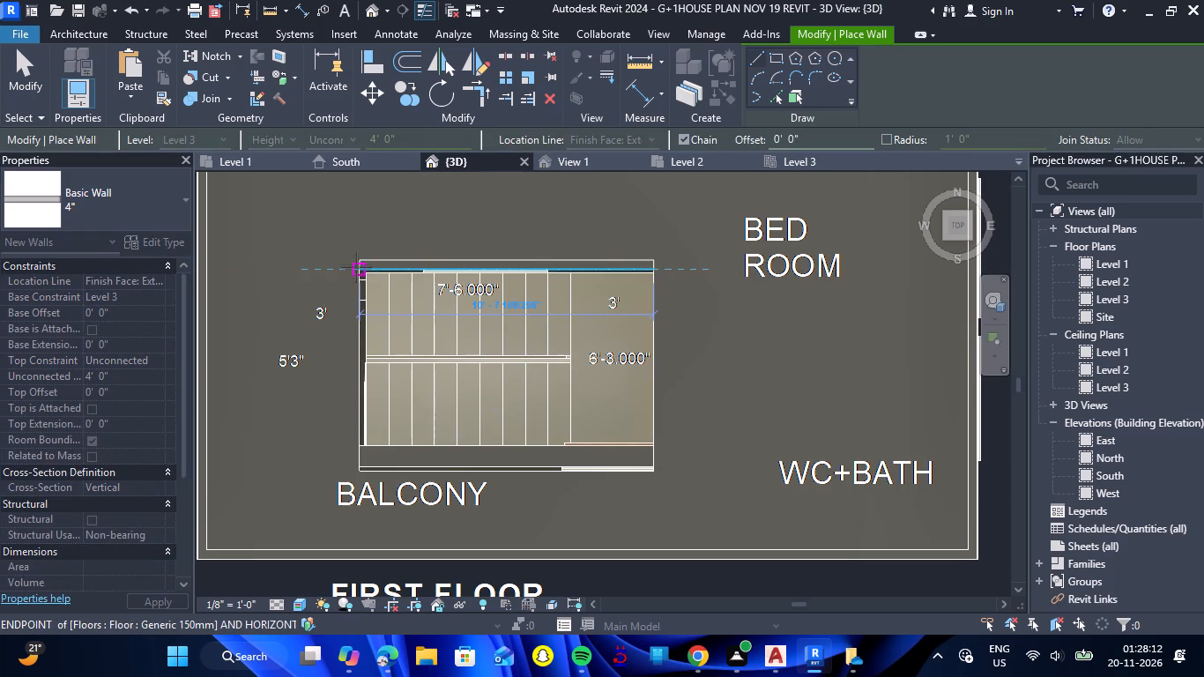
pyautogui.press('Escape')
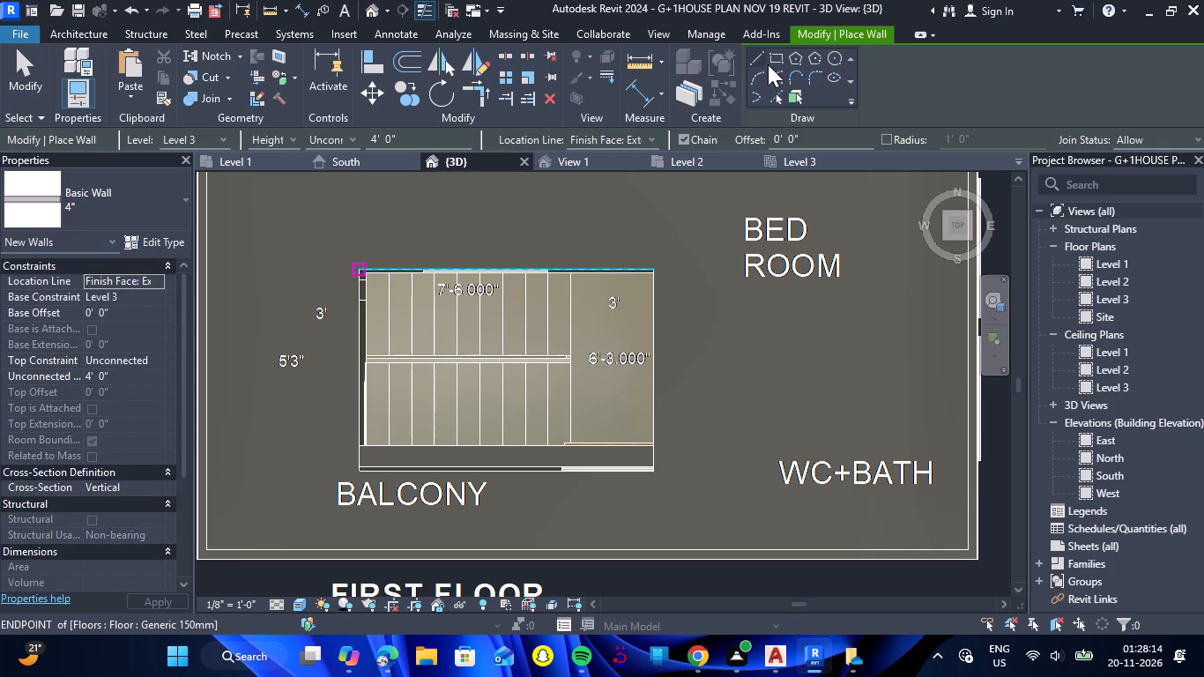
# Draw a rectangle of 4" walls, 4' high on Level 3, around the staircase shaft opening, with location line Finish Face: Interior.
pyautogui.tripleClick(772, 60)
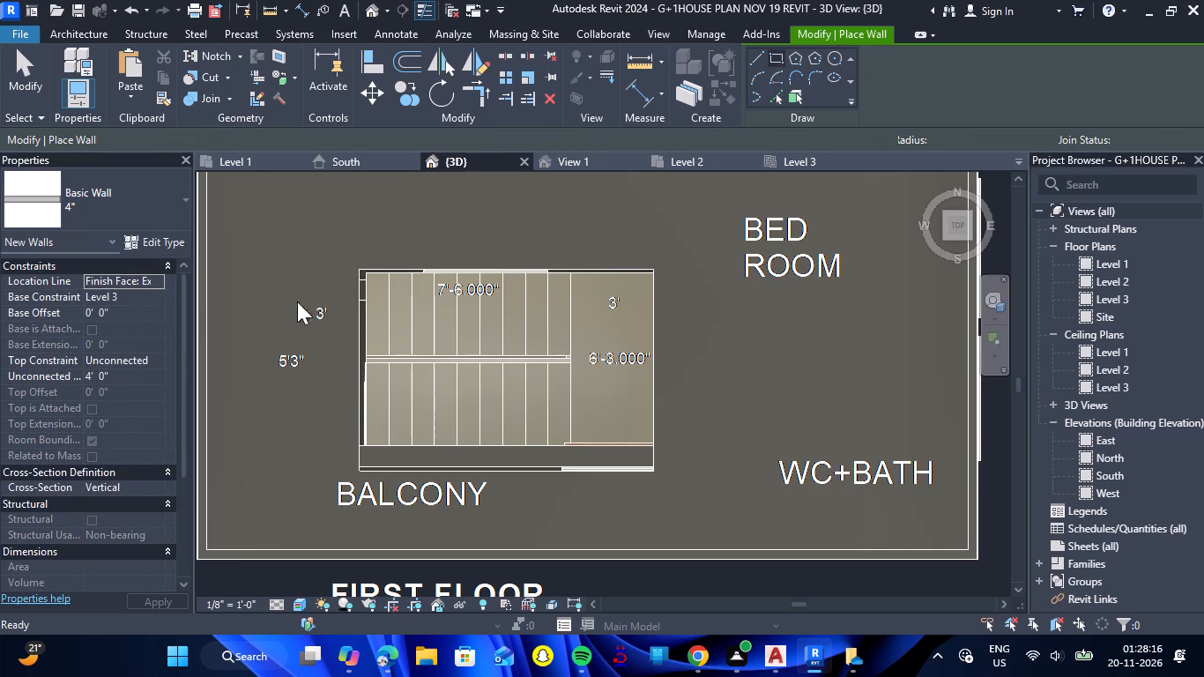
pyautogui.click(651, 271)
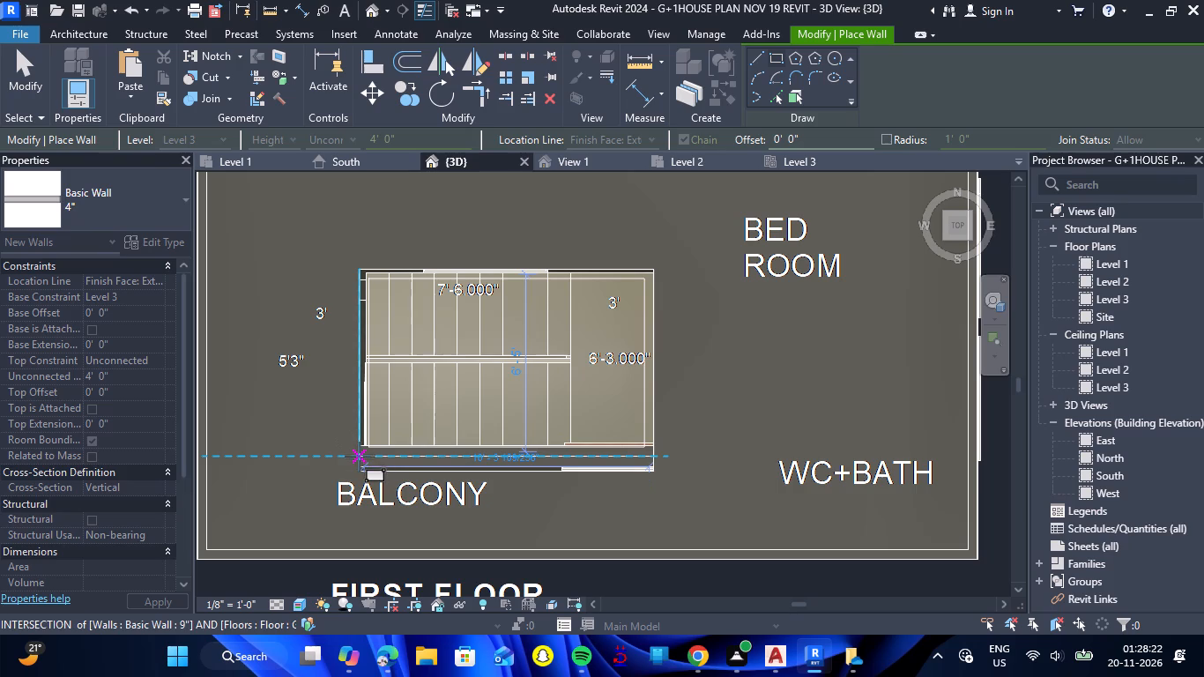
pyautogui.press('Escape')
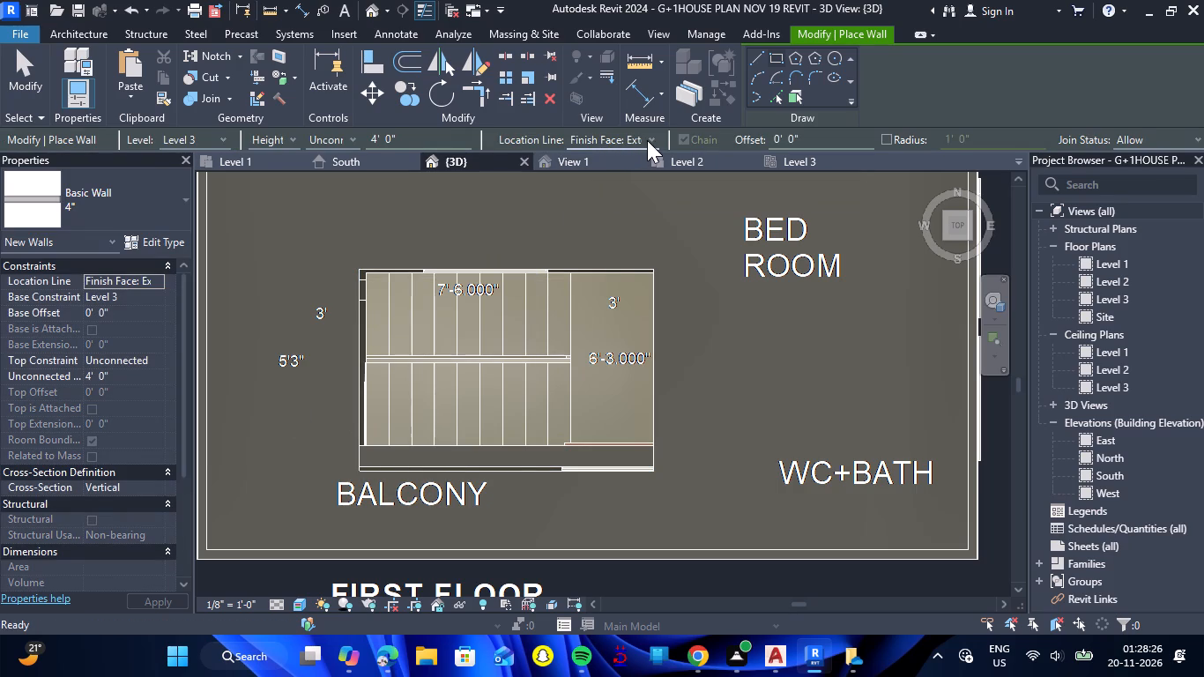
pyautogui.click(647, 140)
pyautogui.doubleClick(640, 193)
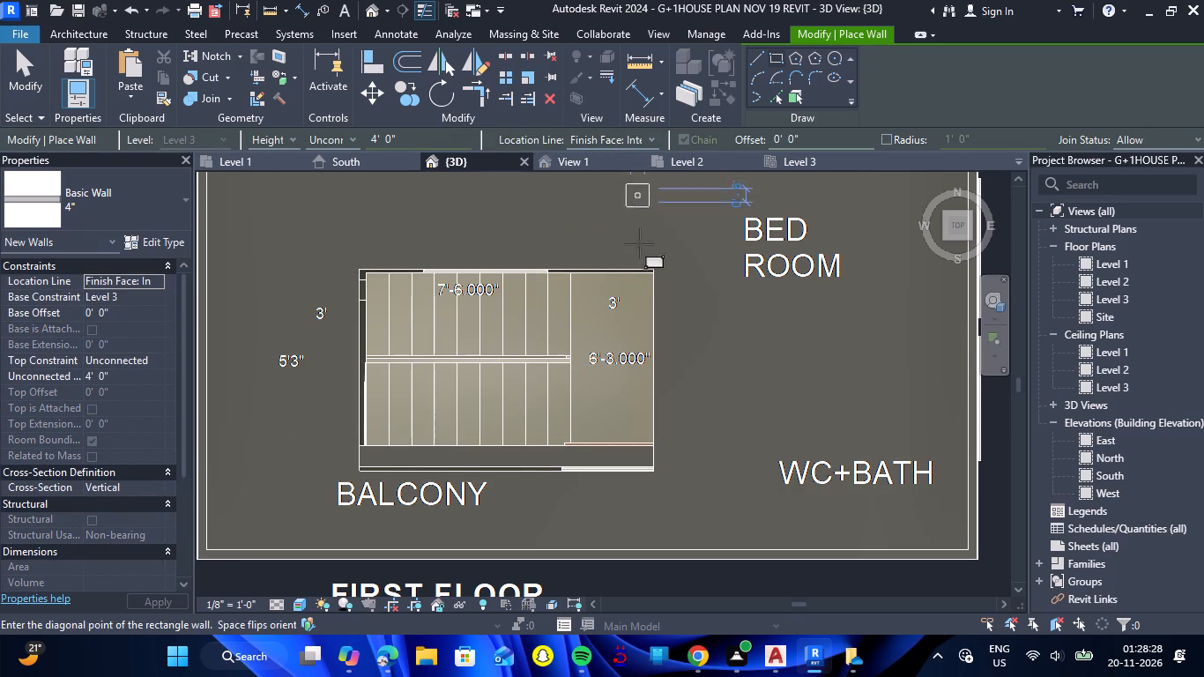
pyautogui.press('Escape')
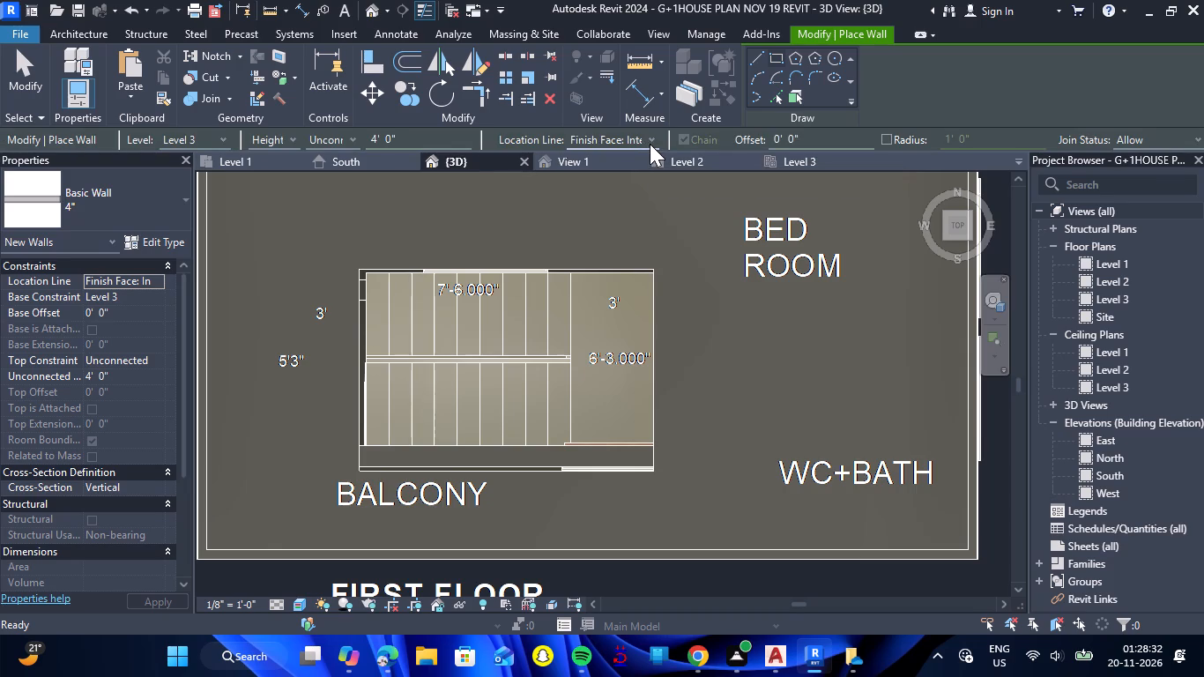
pyautogui.click(655, 267)
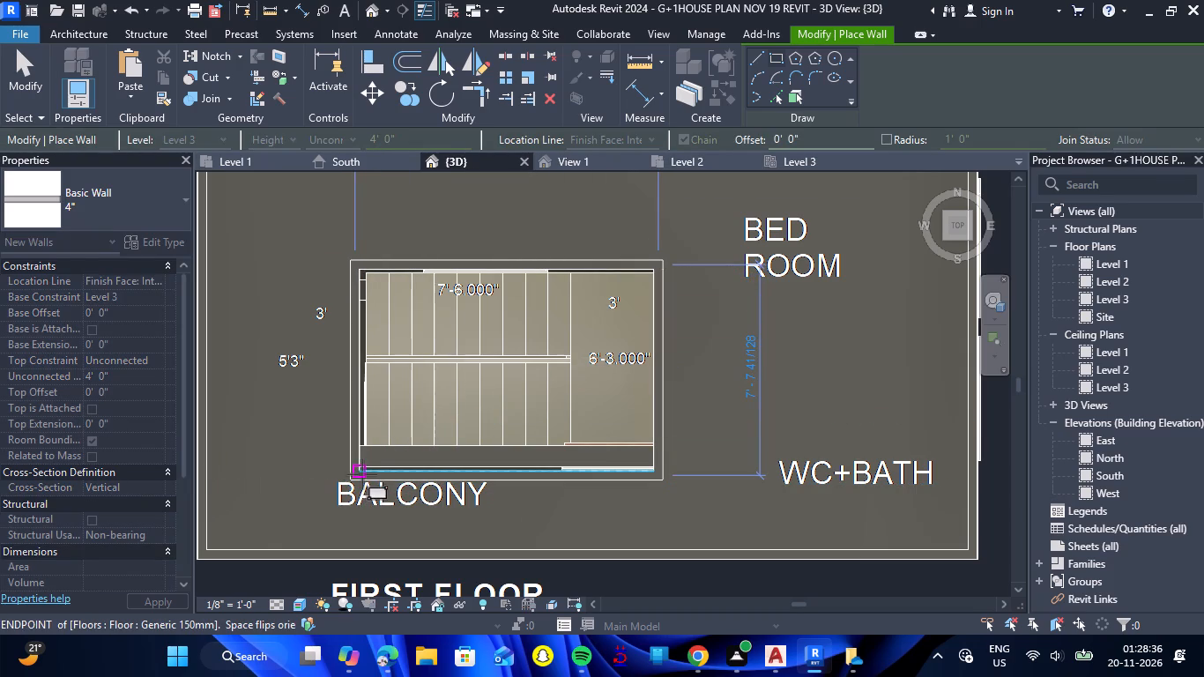
pyautogui.scroll(8, 358, 471)
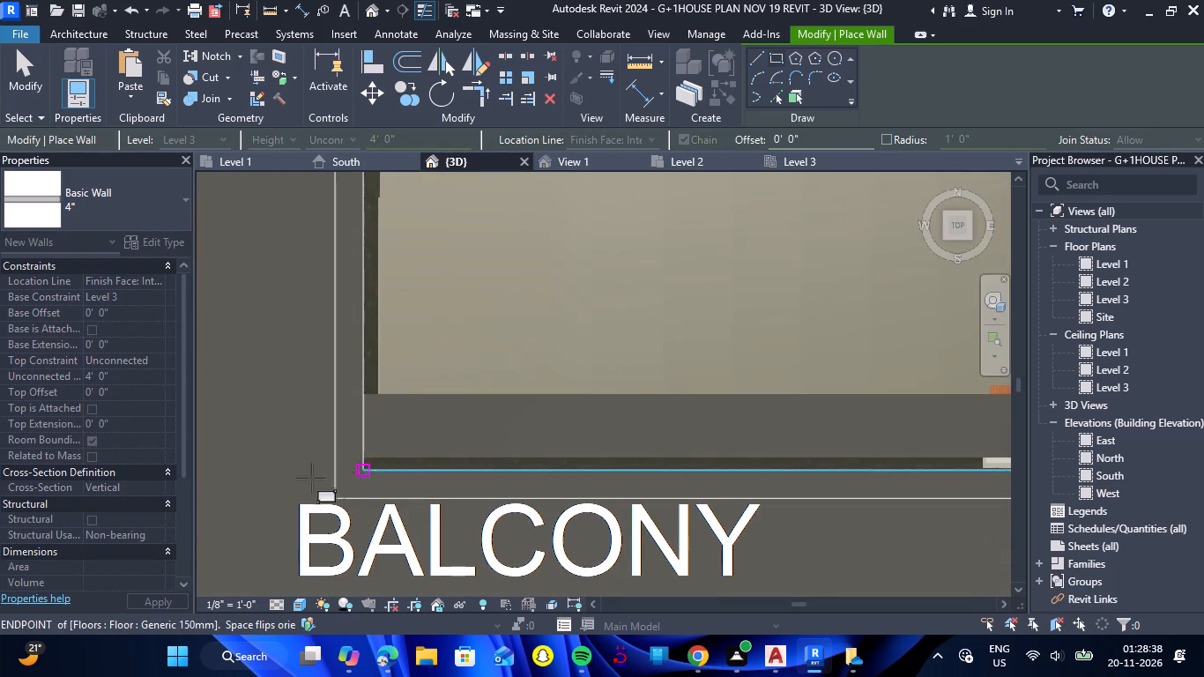
pyautogui.click(366, 472)
pyautogui.scroll(-7, 353, 394)
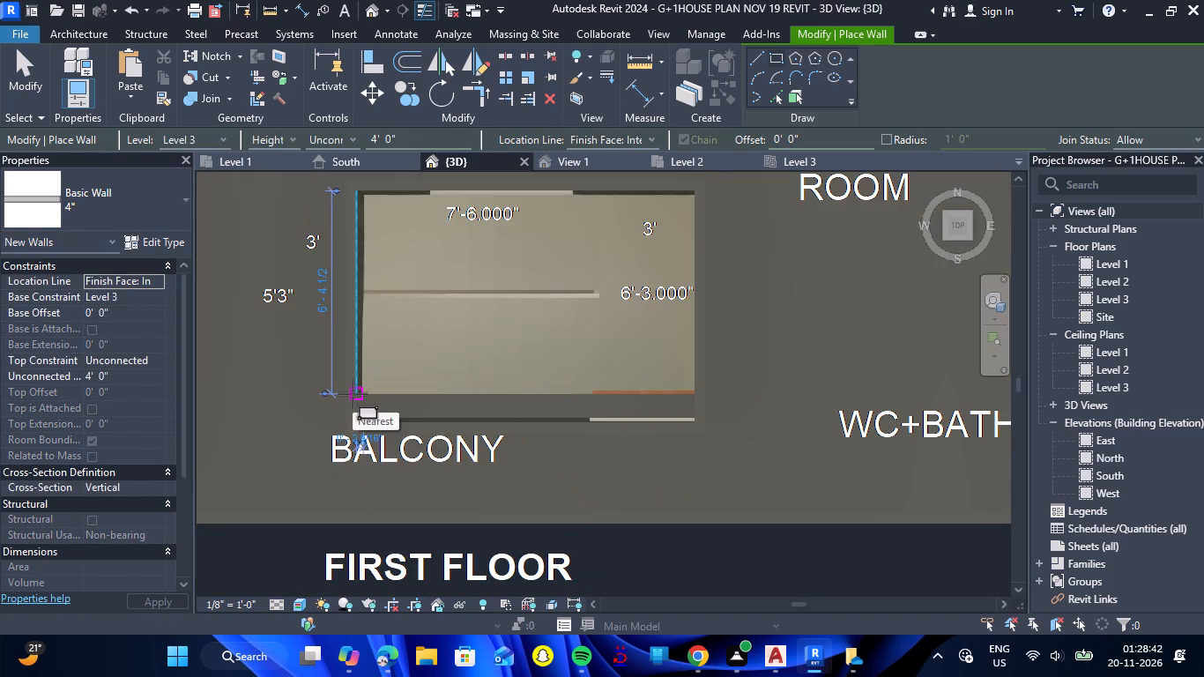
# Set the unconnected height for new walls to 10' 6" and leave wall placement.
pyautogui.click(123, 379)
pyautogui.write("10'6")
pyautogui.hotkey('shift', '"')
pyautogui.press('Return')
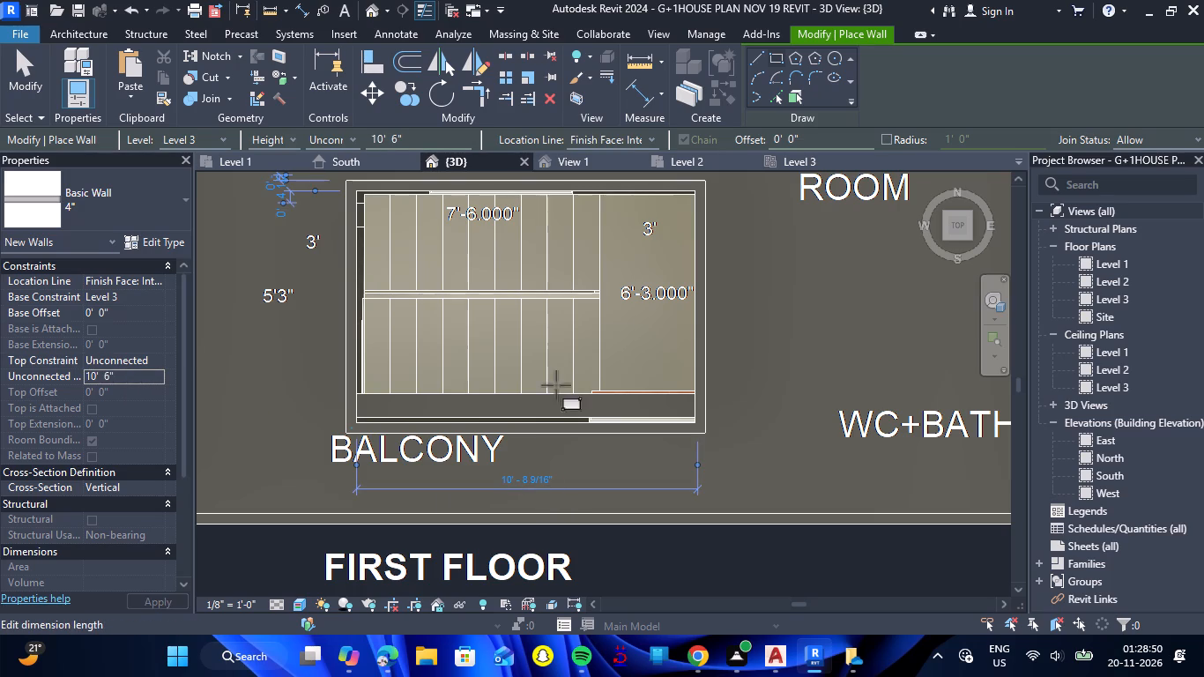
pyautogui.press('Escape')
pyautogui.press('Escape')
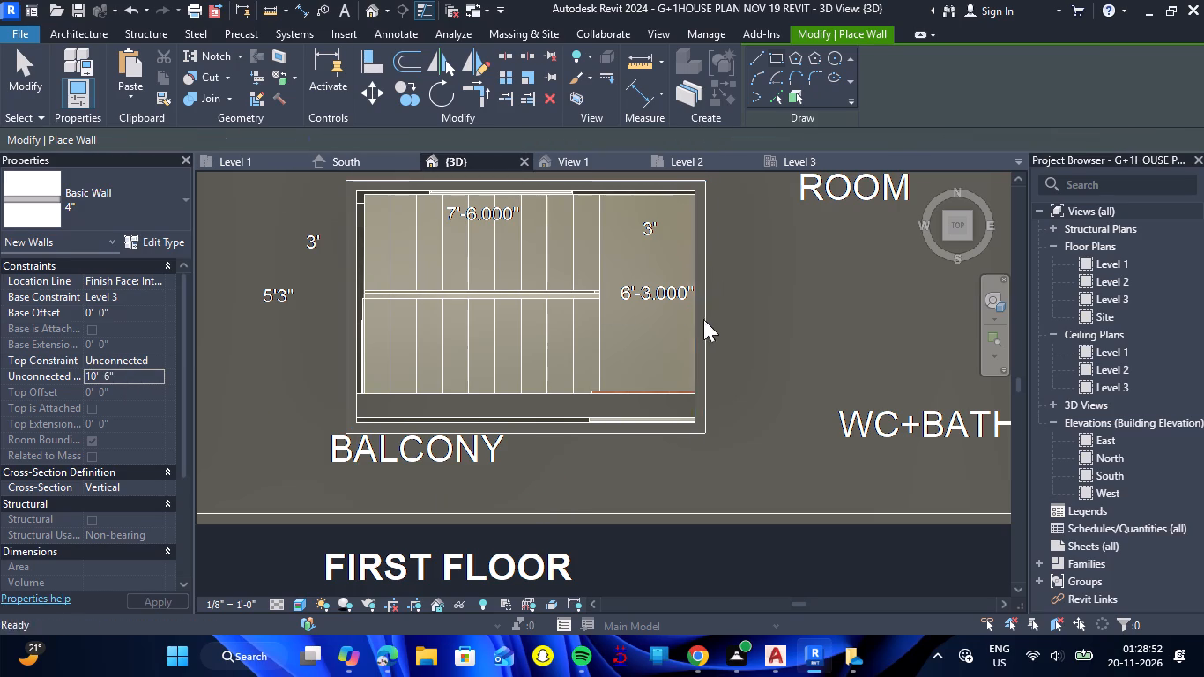
# Start a sketched Plain compound ceiling over the staircase shaft and set its level to Level 3.
pyautogui.scroll(-1, 739, 342)
pyautogui.scroll(1, 706, 190)
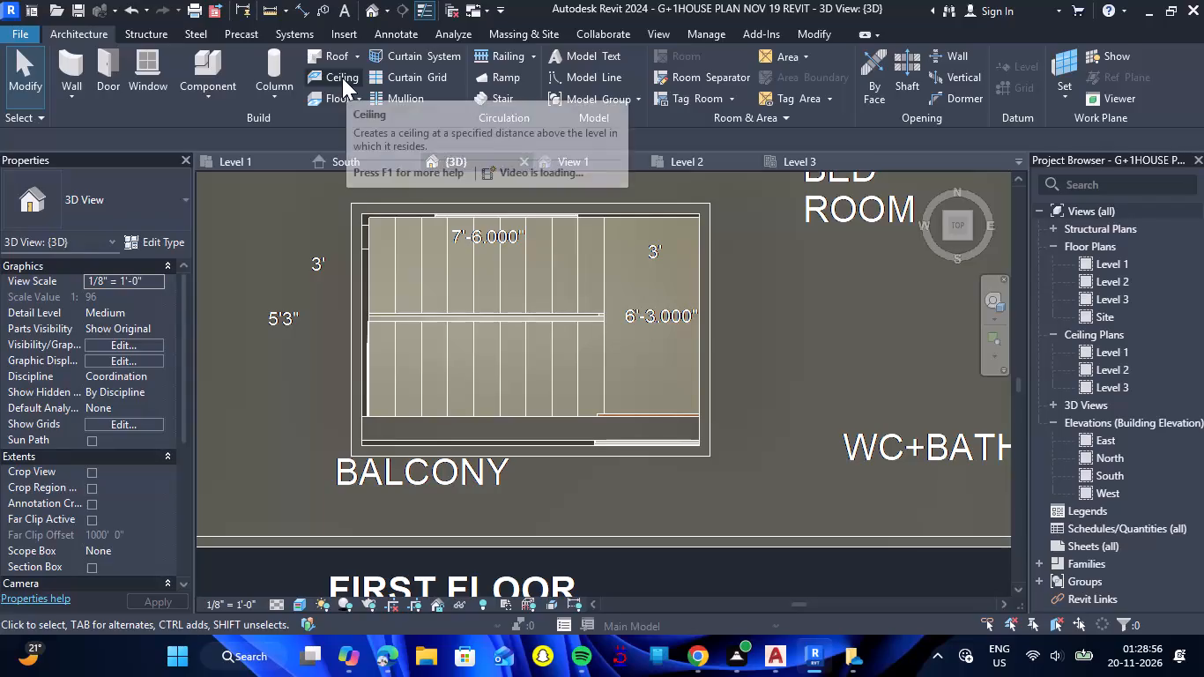
pyautogui.doubleClick(342, 78)
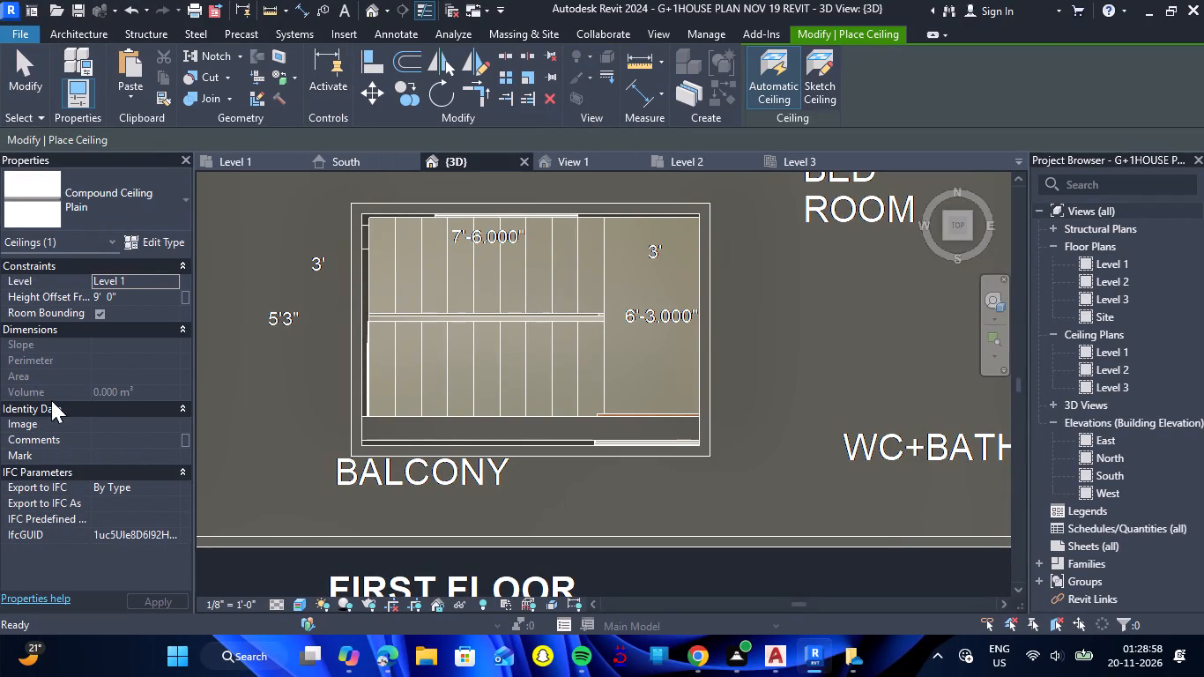
pyautogui.doubleClick(175, 283)
pyautogui.doubleClick(176, 279)
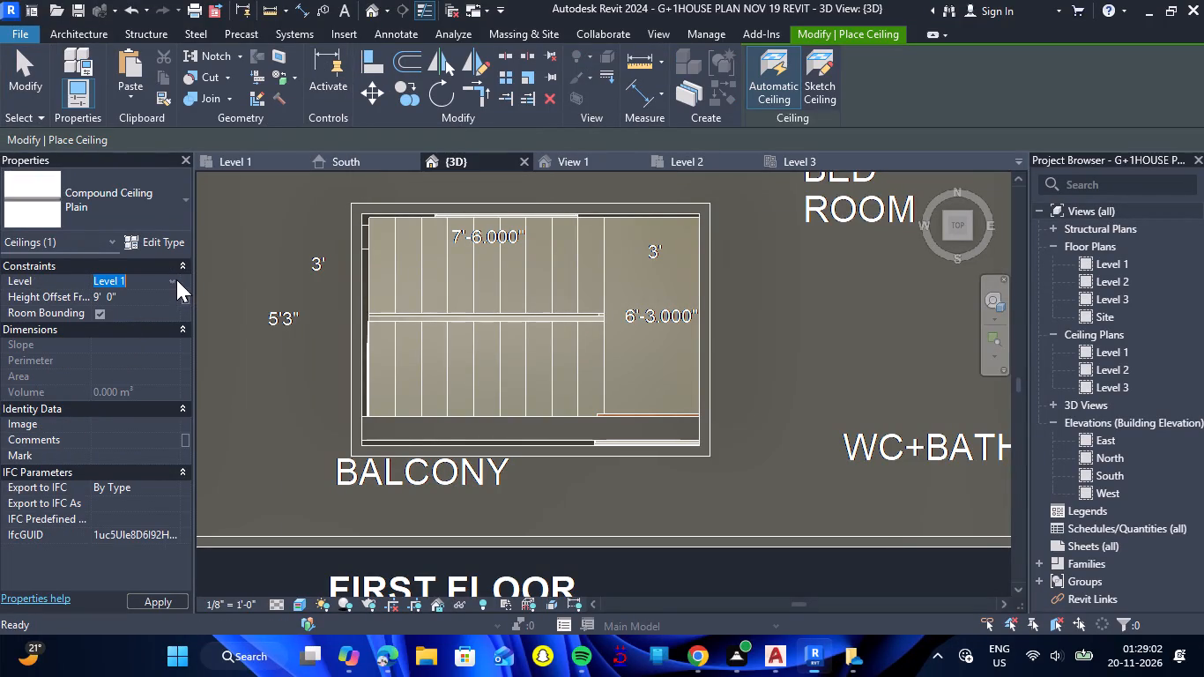
pyautogui.click(172, 277)
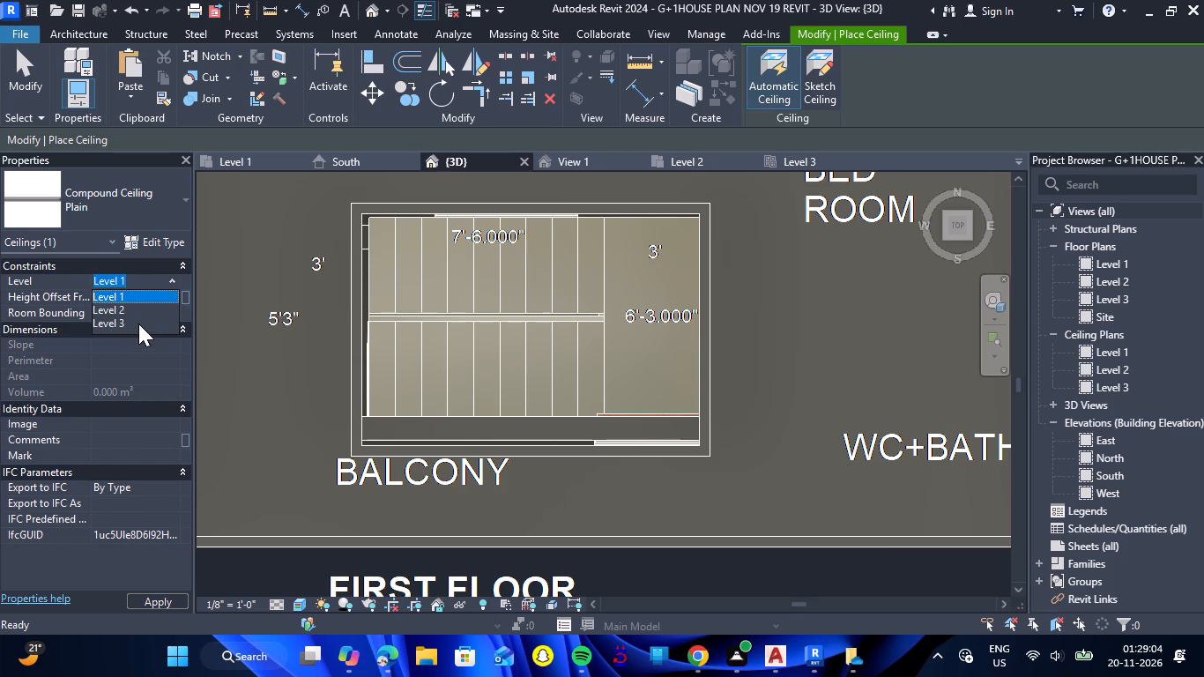
pyautogui.click(138, 324)
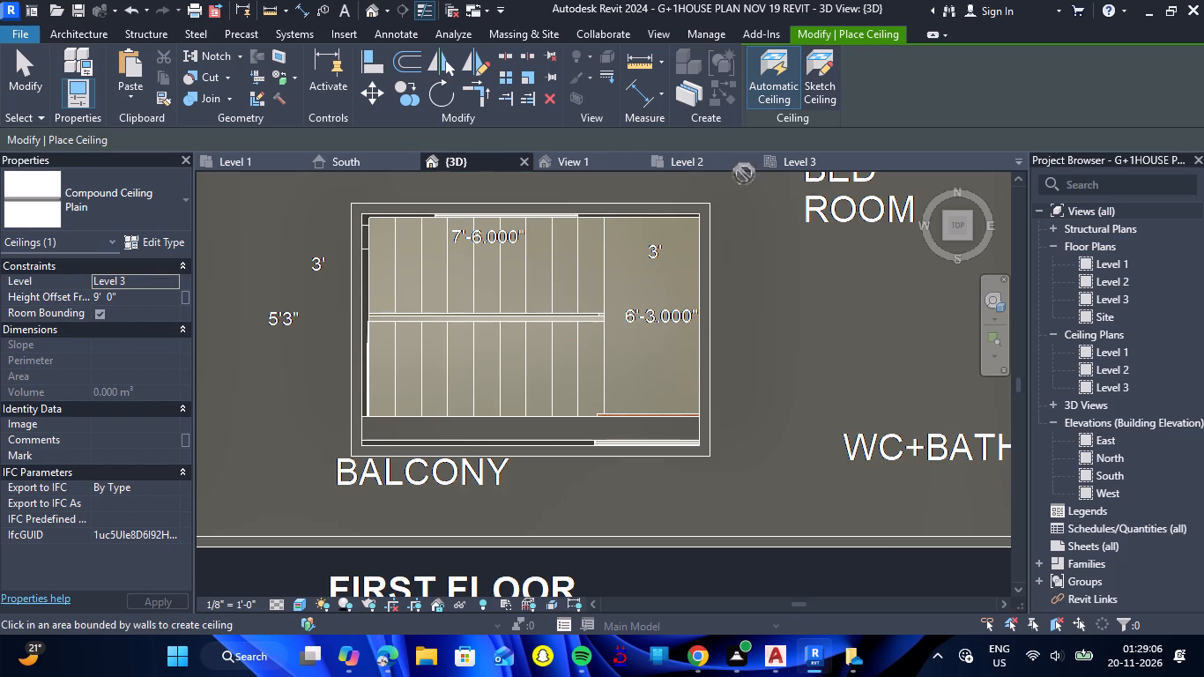
pyautogui.click(823, 89)
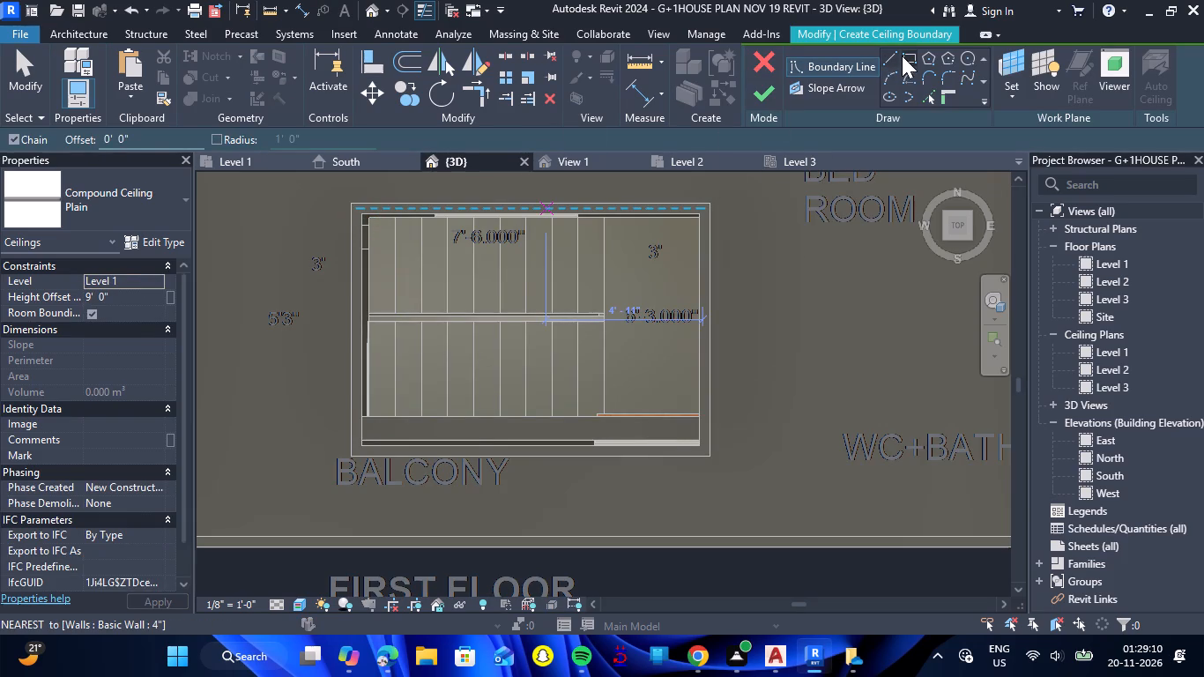
pyautogui.click(902, 56)
pyautogui.click(161, 286)
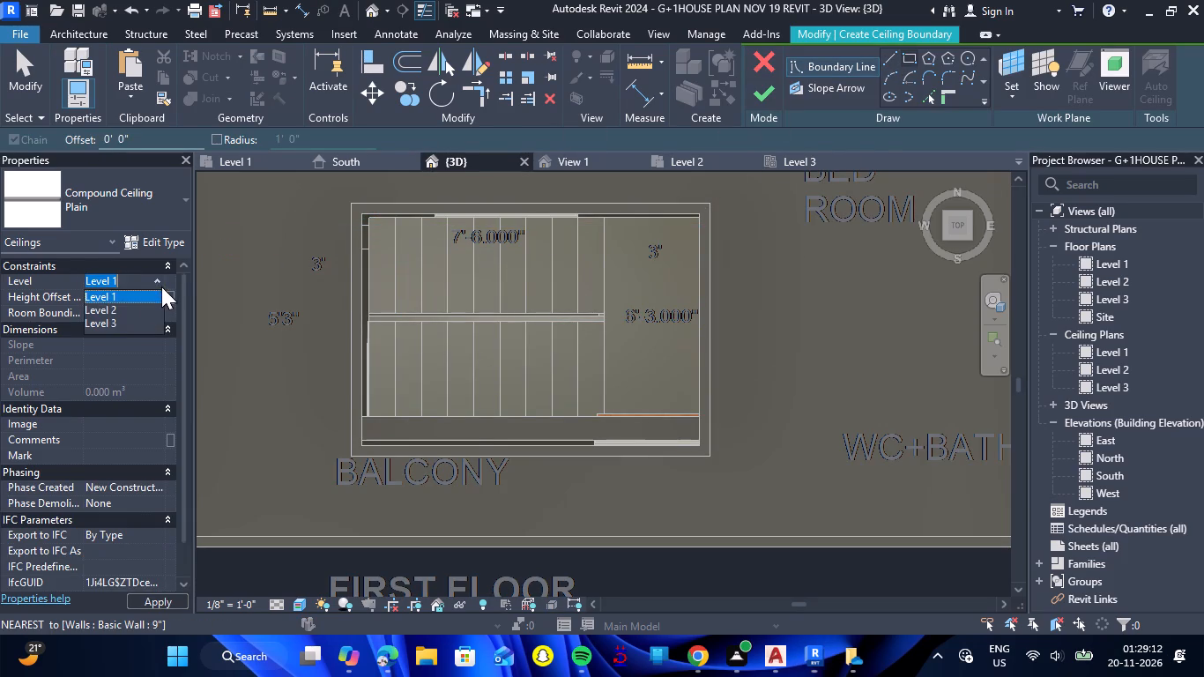
pyautogui.click(136, 323)
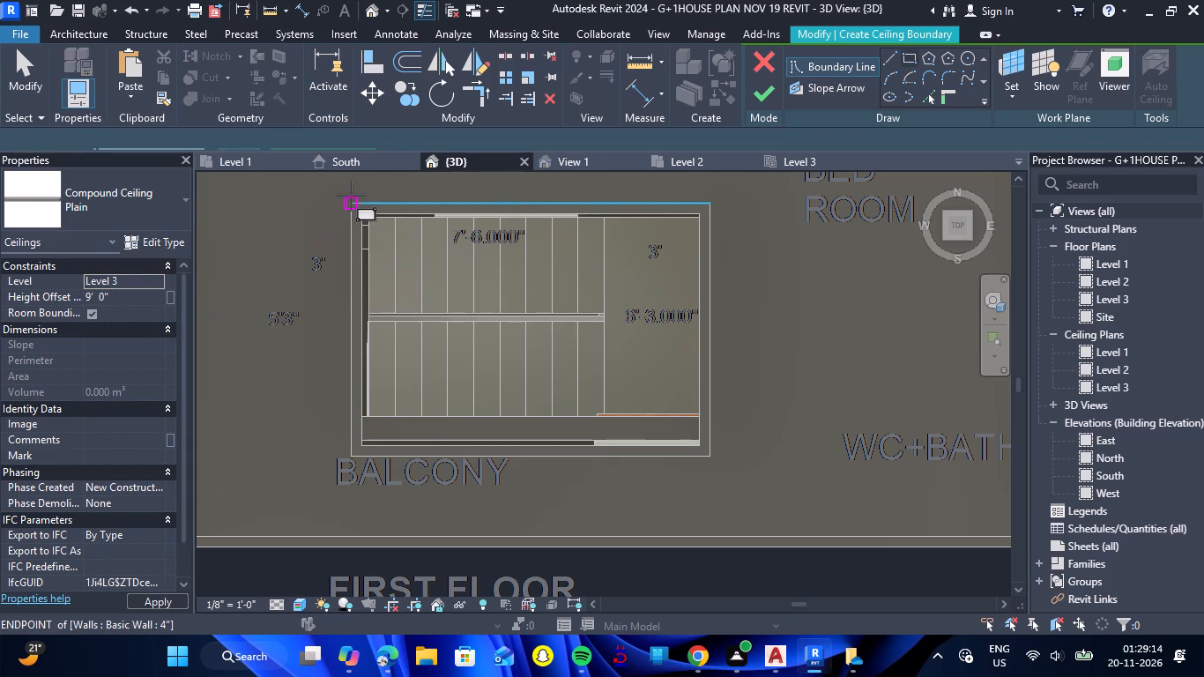
# Bound the ceiling by the outer edges of the four 4" walls around the shaft and finish the sketch.
pyautogui.doubleClick(351, 196)
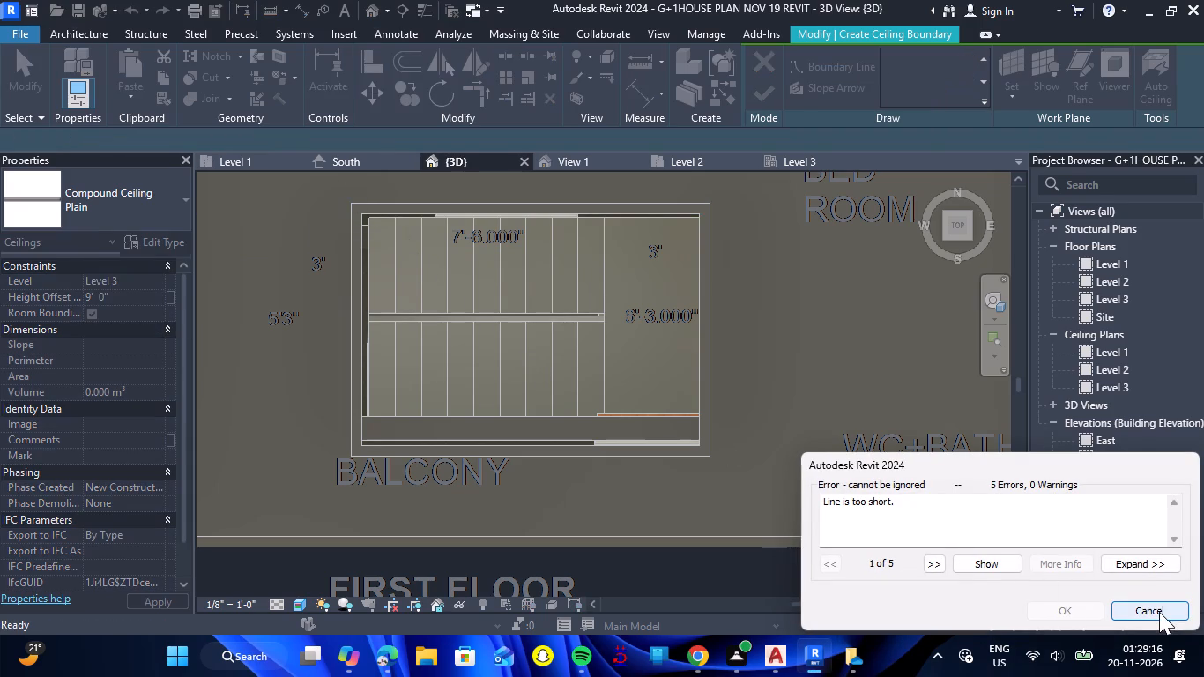
pyautogui.click(1149, 613)
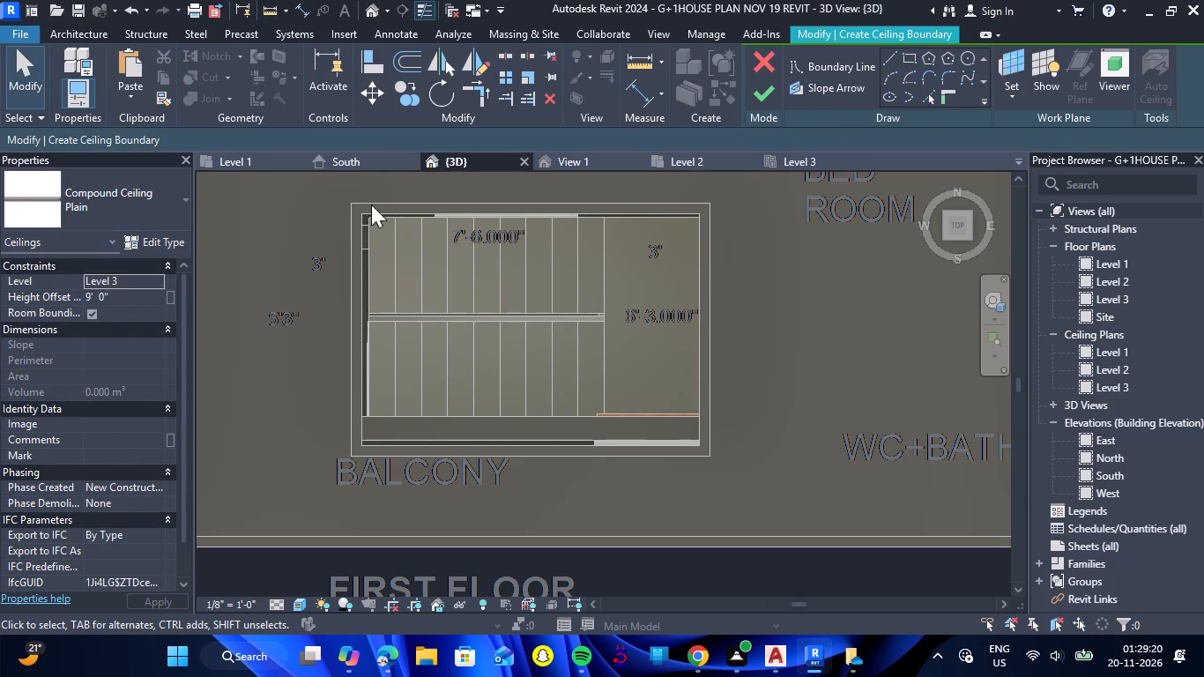
pyautogui.click(923, 103)
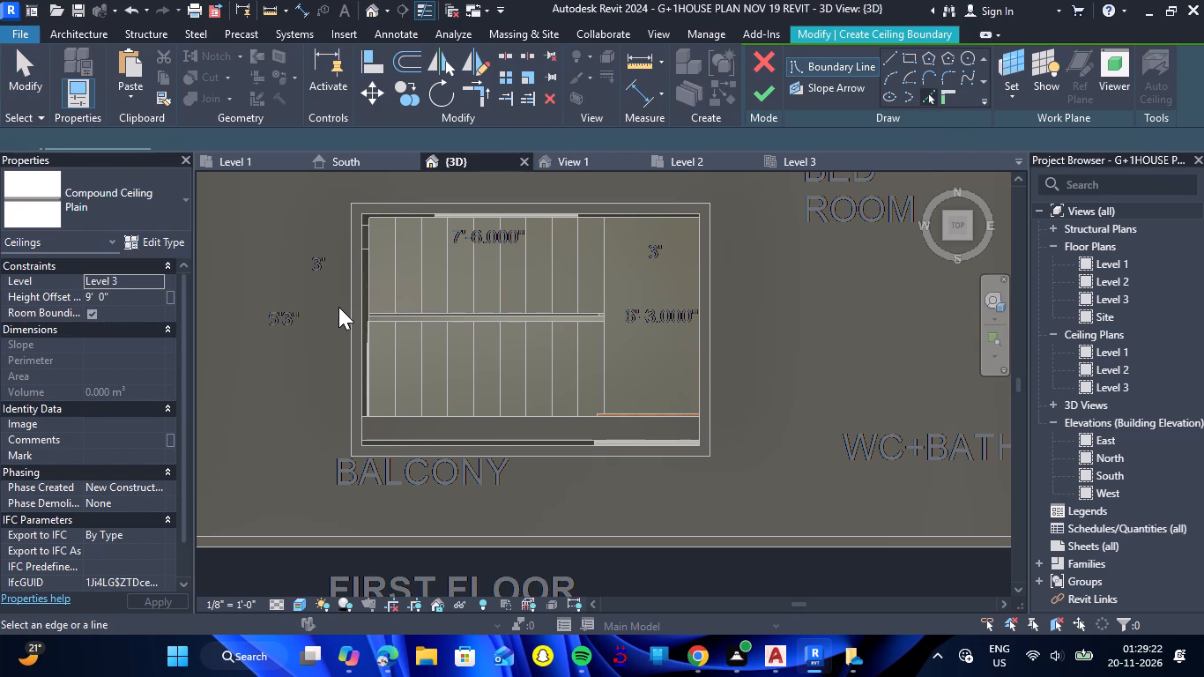
pyautogui.click(348, 323)
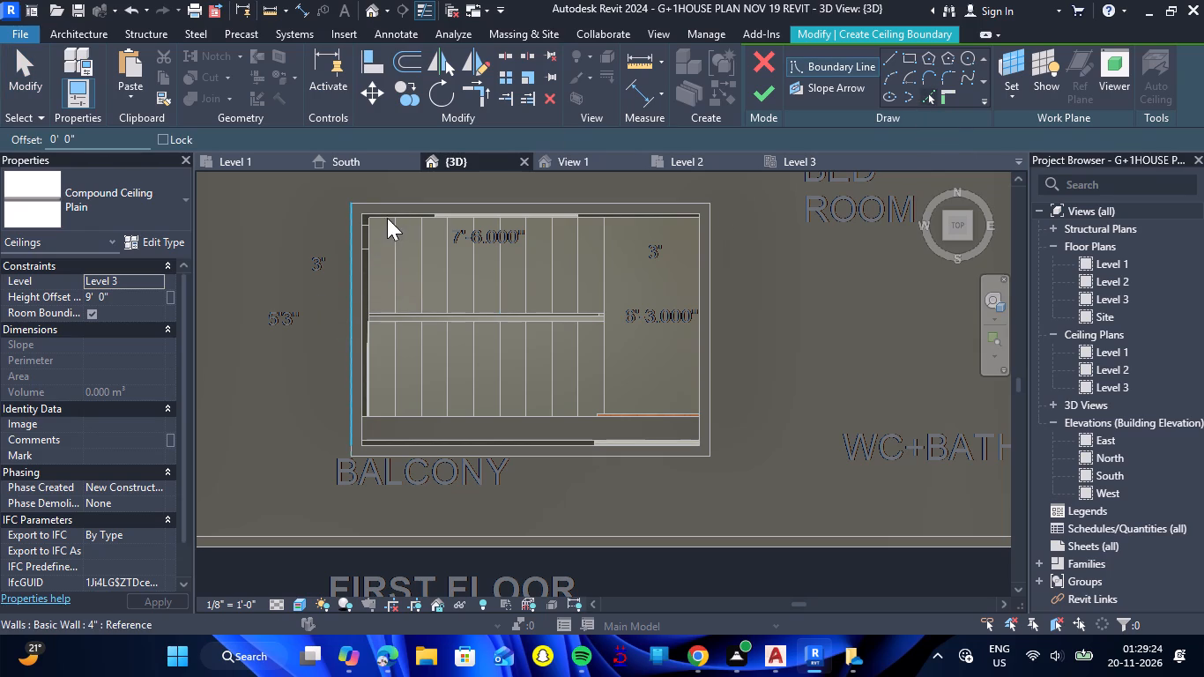
pyautogui.click(392, 202)
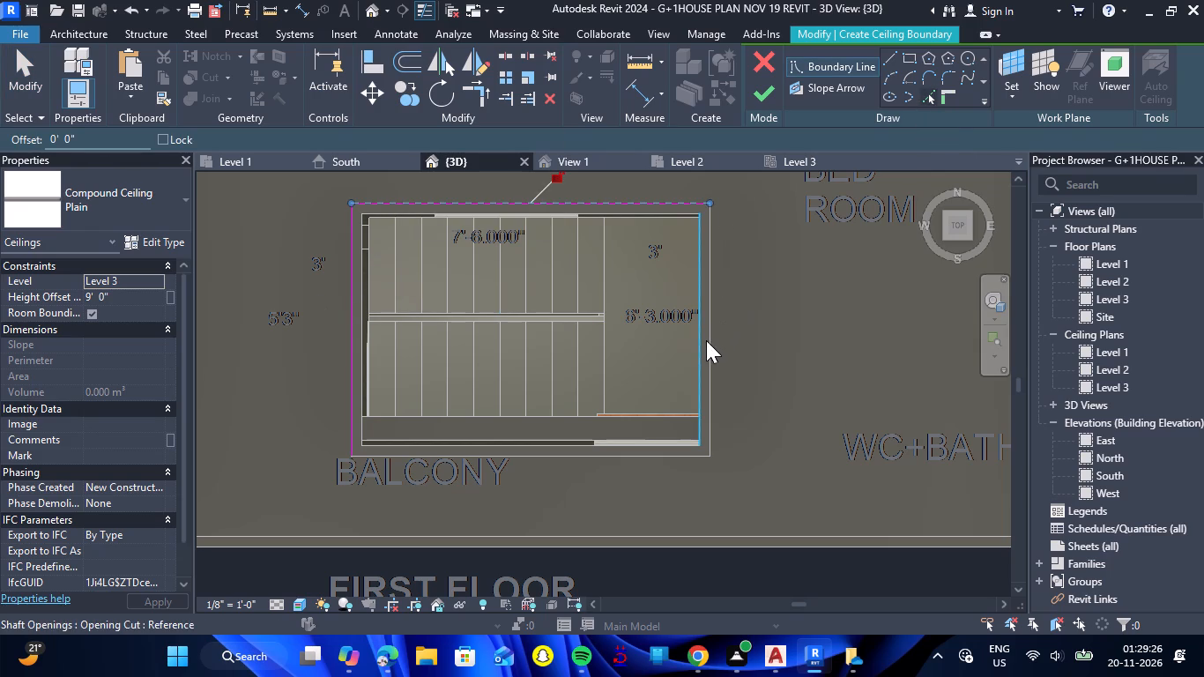
pyautogui.click(709, 344)
pyautogui.click(669, 458)
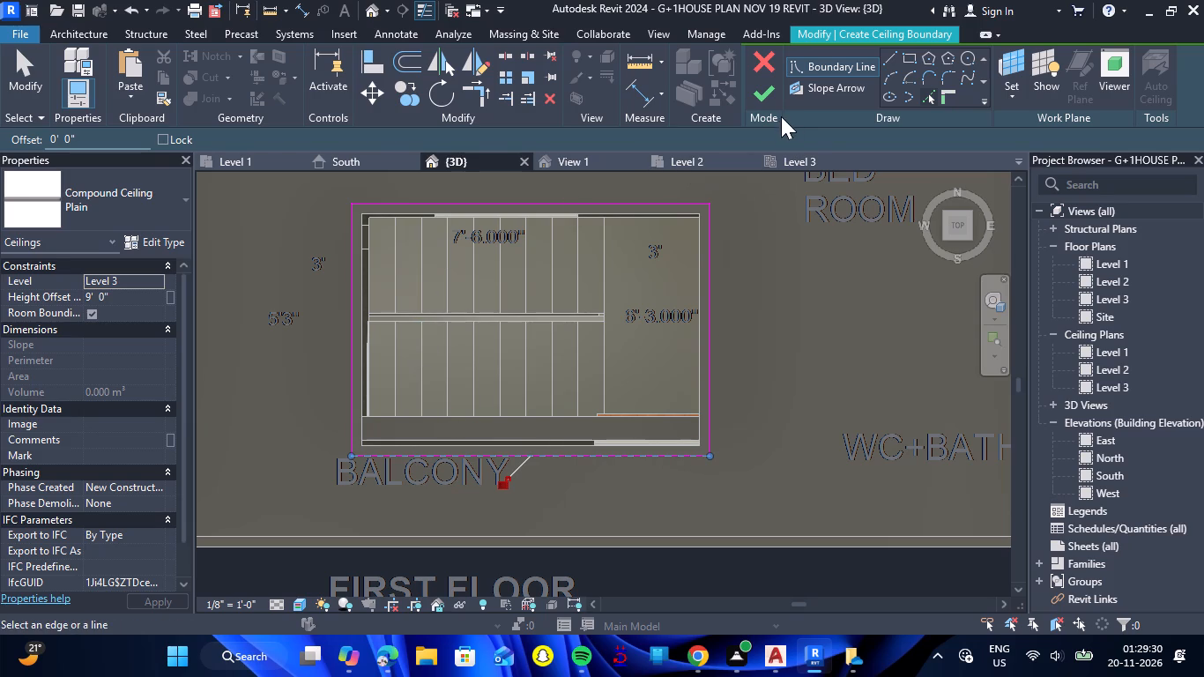
pyautogui.click(765, 97)
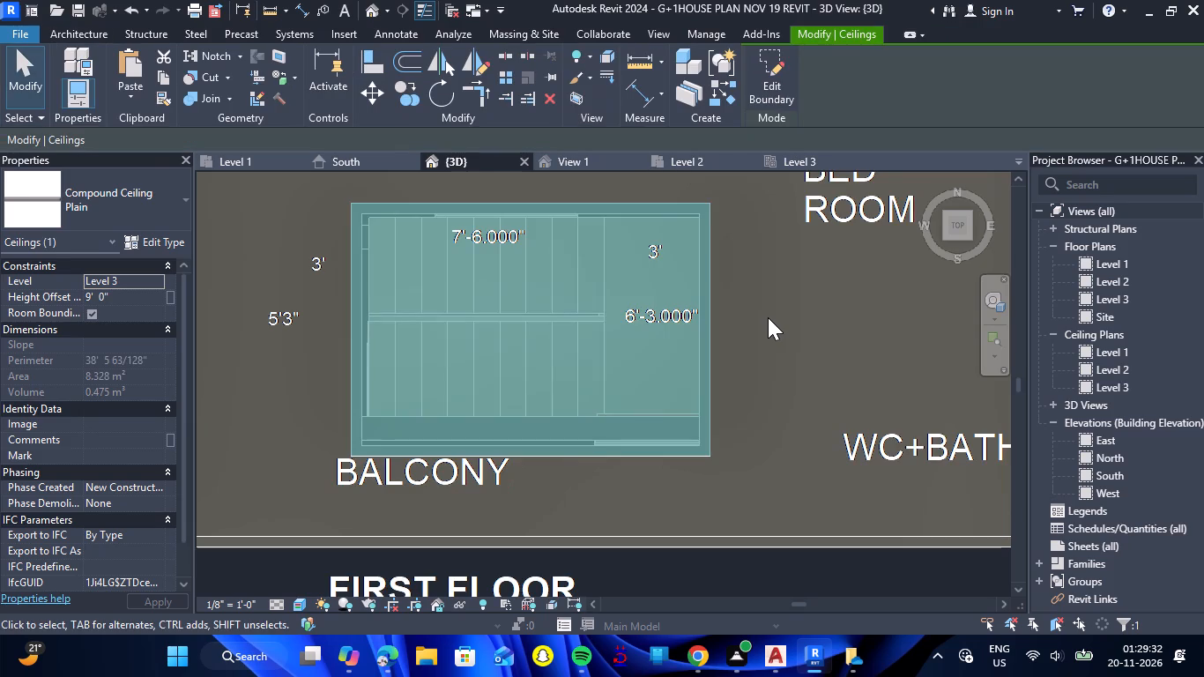
pyautogui.scroll(-2, 768, 317)
pyautogui.click(787, 538)
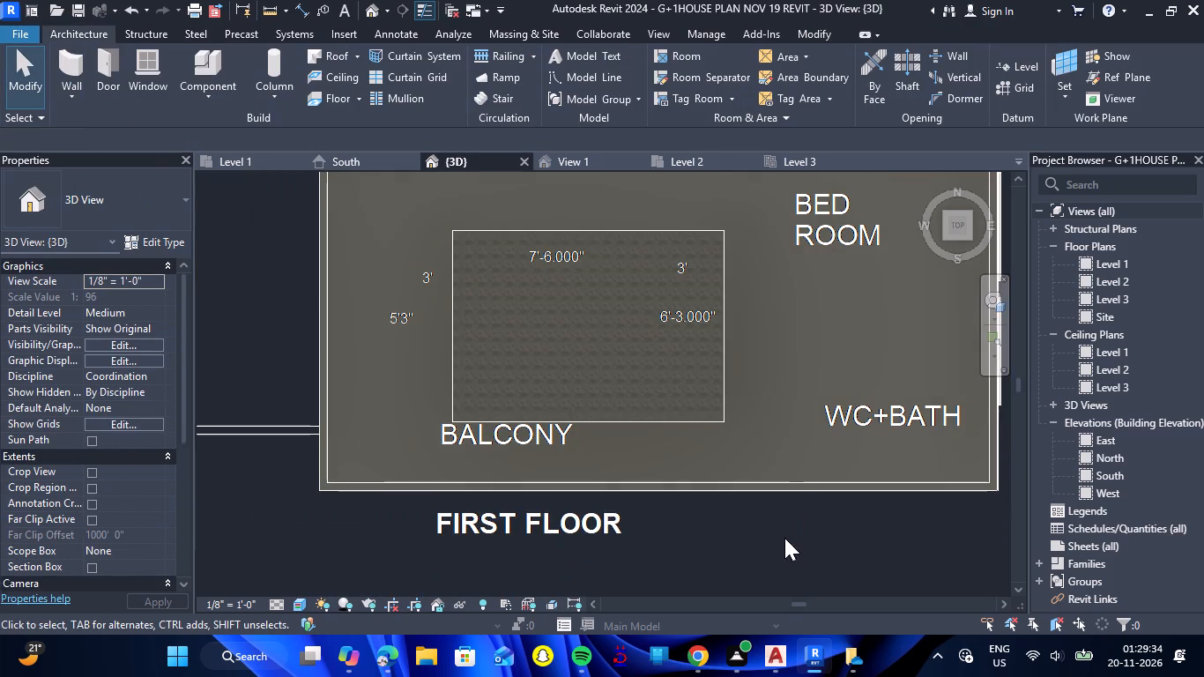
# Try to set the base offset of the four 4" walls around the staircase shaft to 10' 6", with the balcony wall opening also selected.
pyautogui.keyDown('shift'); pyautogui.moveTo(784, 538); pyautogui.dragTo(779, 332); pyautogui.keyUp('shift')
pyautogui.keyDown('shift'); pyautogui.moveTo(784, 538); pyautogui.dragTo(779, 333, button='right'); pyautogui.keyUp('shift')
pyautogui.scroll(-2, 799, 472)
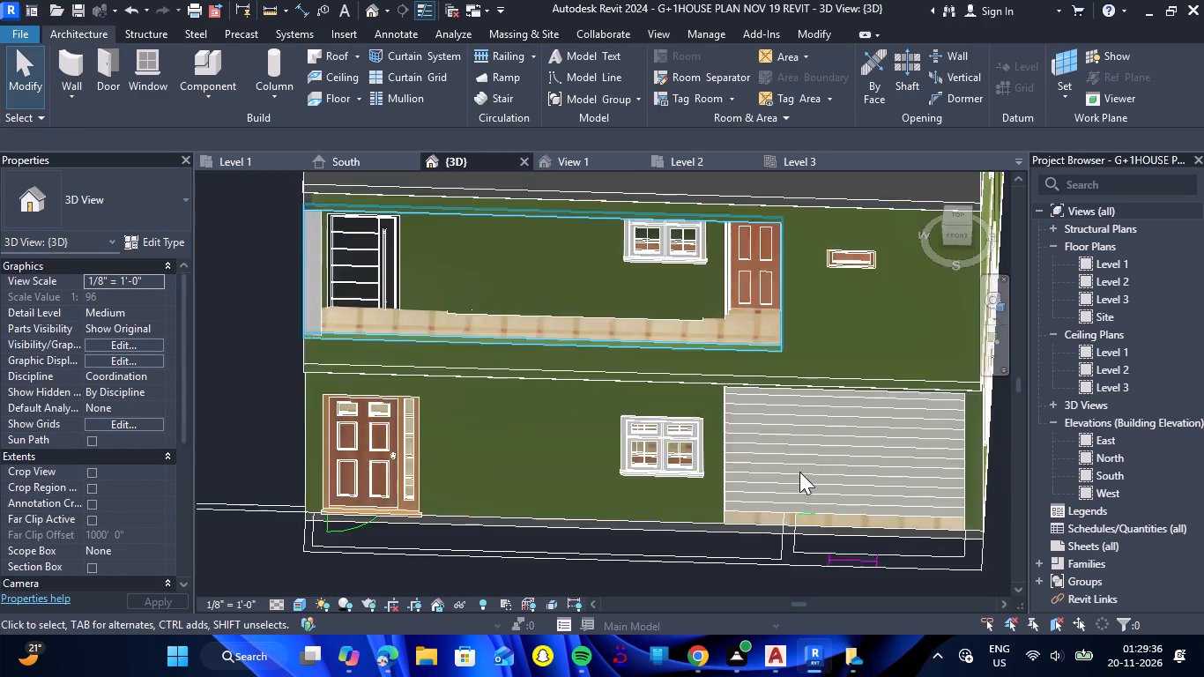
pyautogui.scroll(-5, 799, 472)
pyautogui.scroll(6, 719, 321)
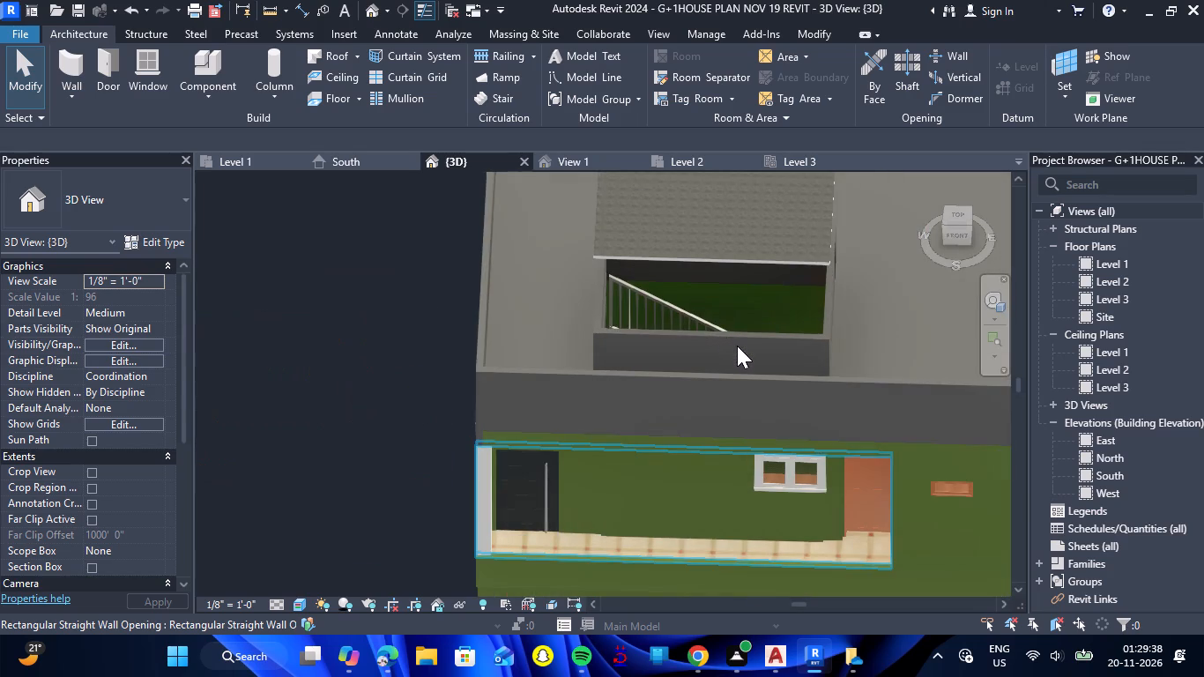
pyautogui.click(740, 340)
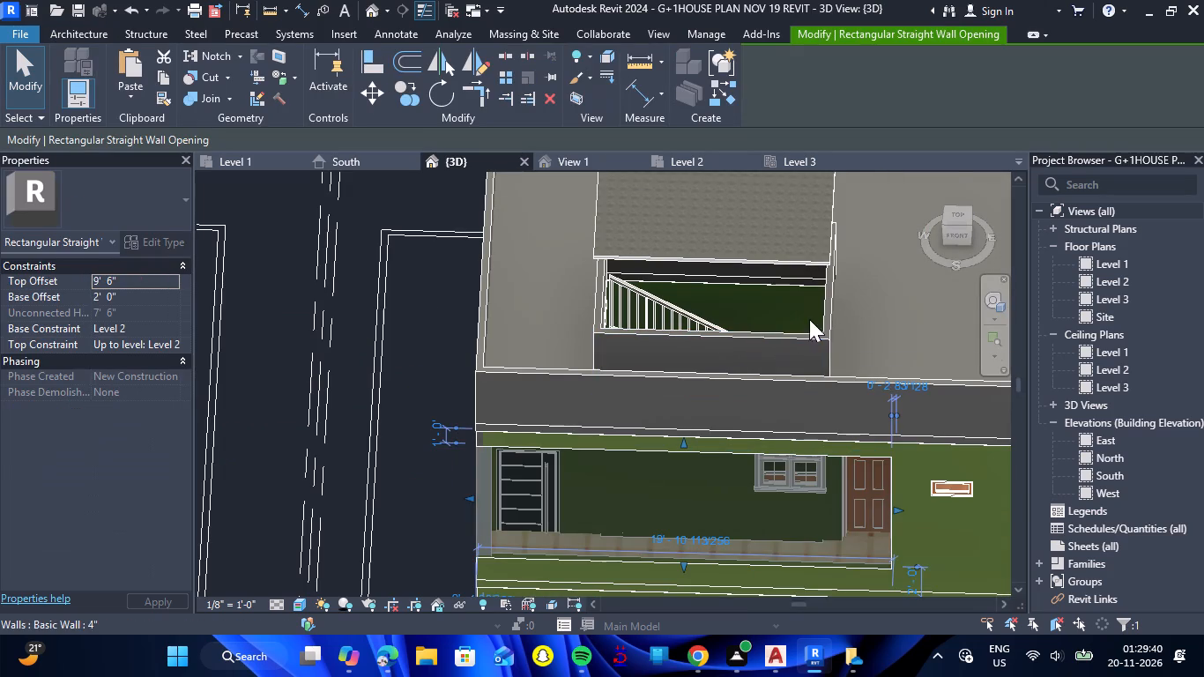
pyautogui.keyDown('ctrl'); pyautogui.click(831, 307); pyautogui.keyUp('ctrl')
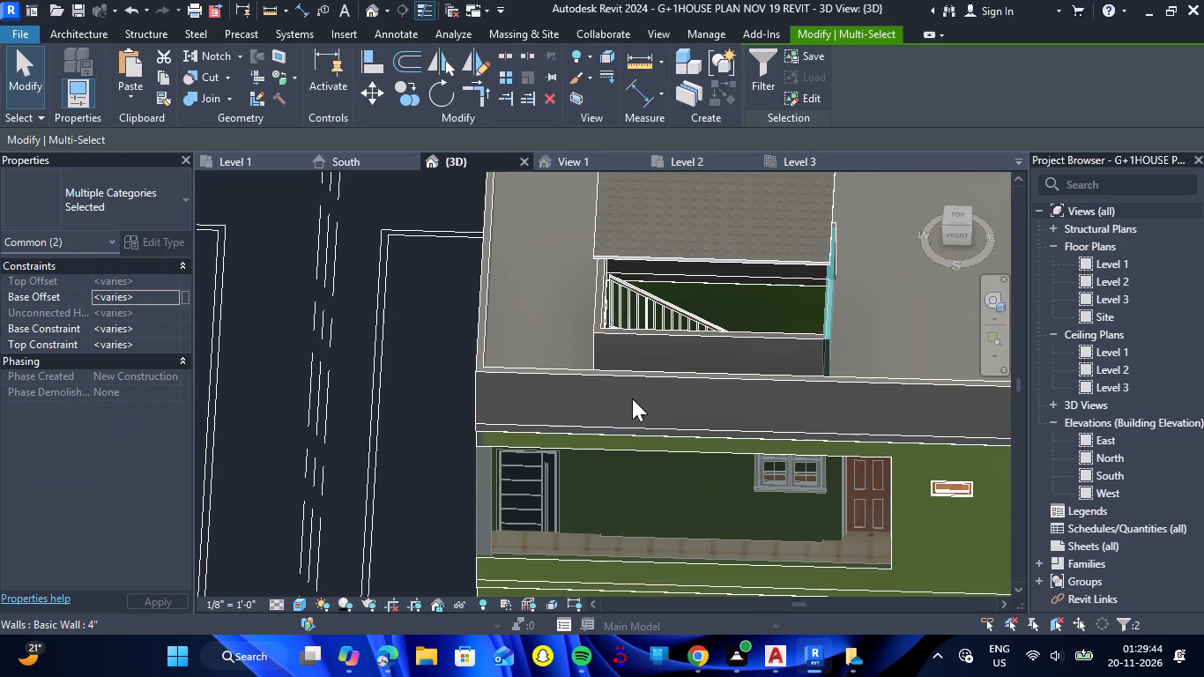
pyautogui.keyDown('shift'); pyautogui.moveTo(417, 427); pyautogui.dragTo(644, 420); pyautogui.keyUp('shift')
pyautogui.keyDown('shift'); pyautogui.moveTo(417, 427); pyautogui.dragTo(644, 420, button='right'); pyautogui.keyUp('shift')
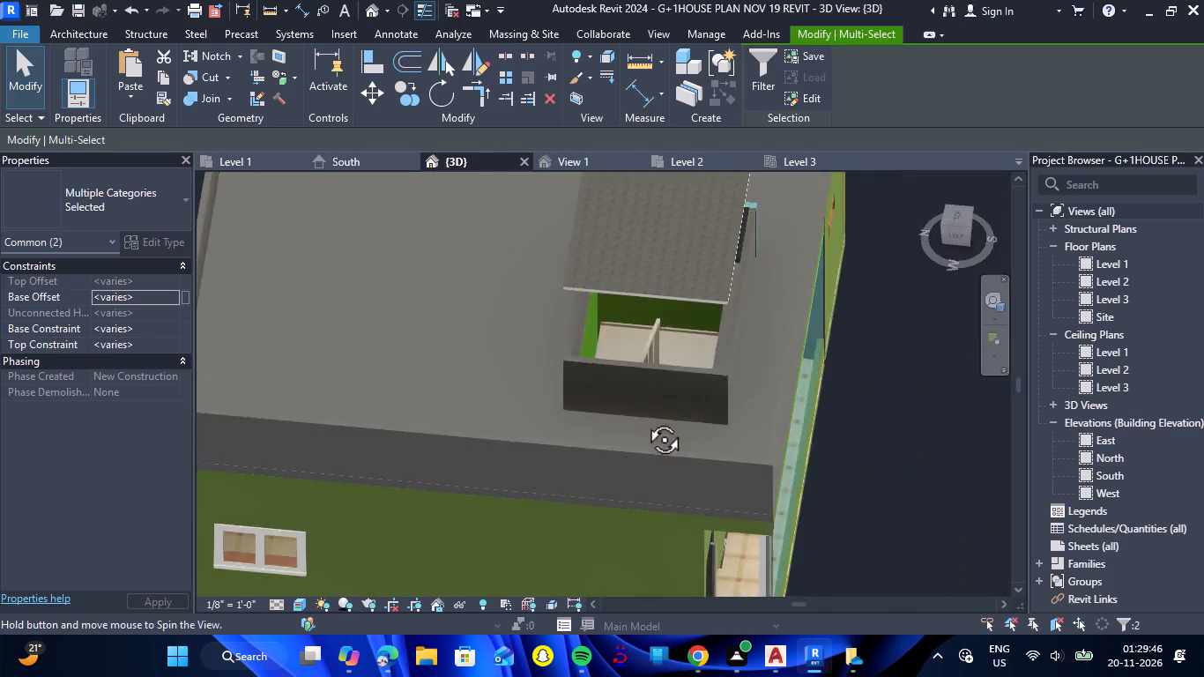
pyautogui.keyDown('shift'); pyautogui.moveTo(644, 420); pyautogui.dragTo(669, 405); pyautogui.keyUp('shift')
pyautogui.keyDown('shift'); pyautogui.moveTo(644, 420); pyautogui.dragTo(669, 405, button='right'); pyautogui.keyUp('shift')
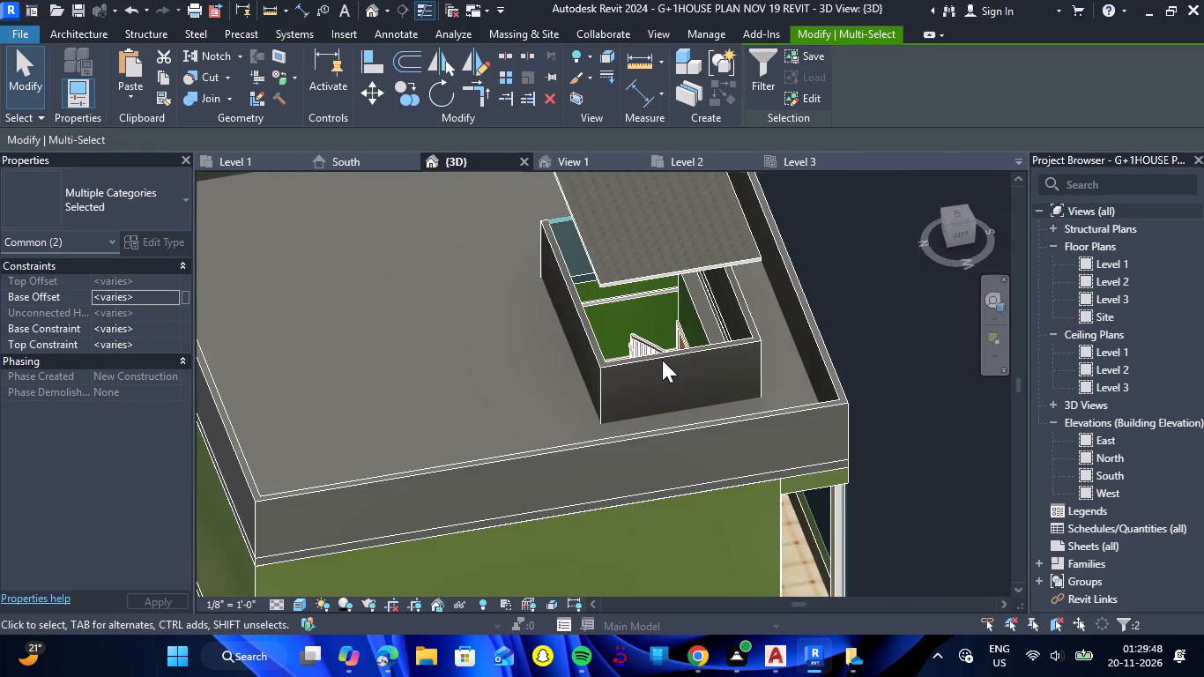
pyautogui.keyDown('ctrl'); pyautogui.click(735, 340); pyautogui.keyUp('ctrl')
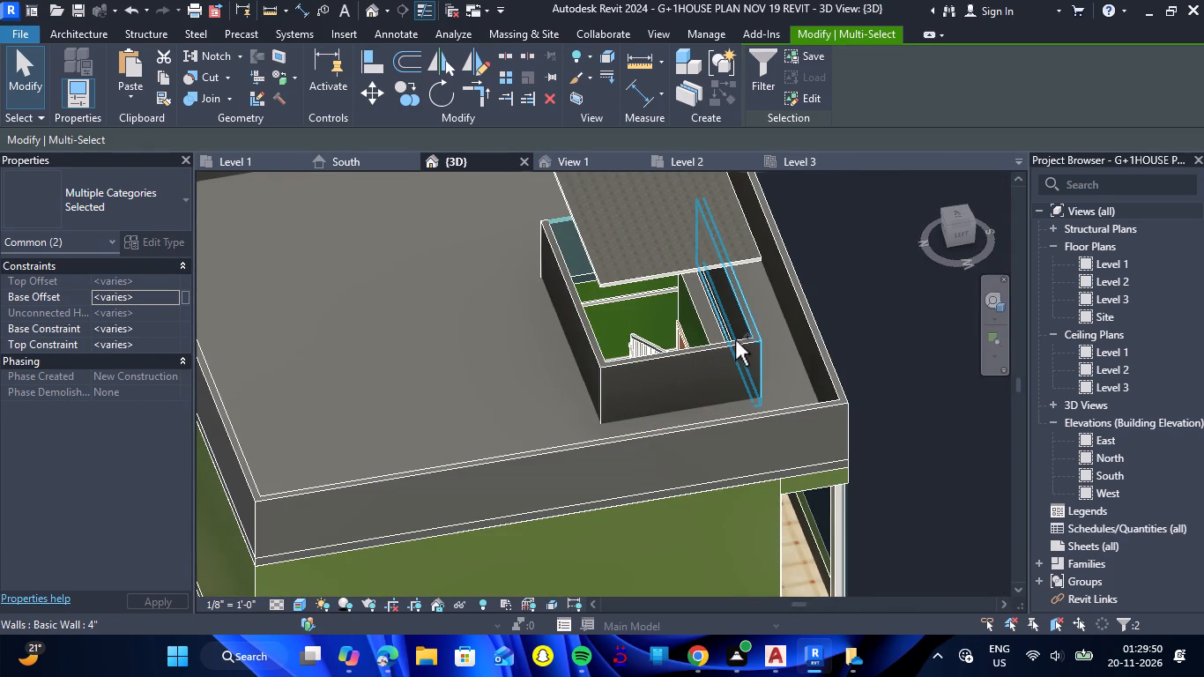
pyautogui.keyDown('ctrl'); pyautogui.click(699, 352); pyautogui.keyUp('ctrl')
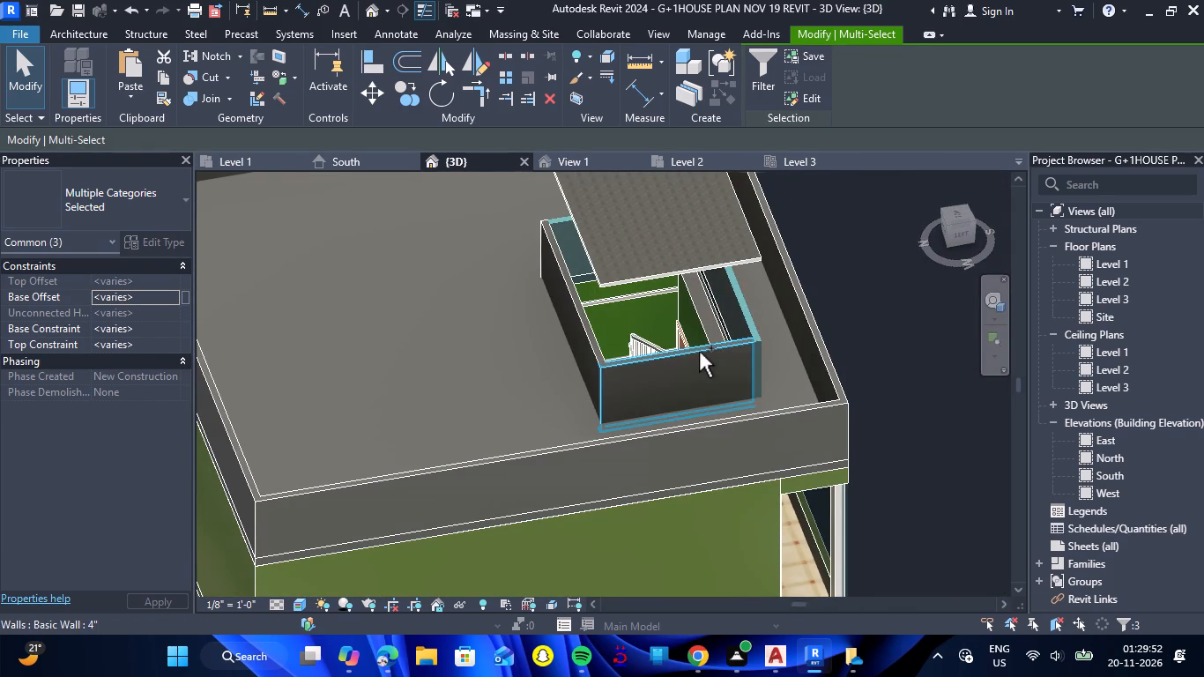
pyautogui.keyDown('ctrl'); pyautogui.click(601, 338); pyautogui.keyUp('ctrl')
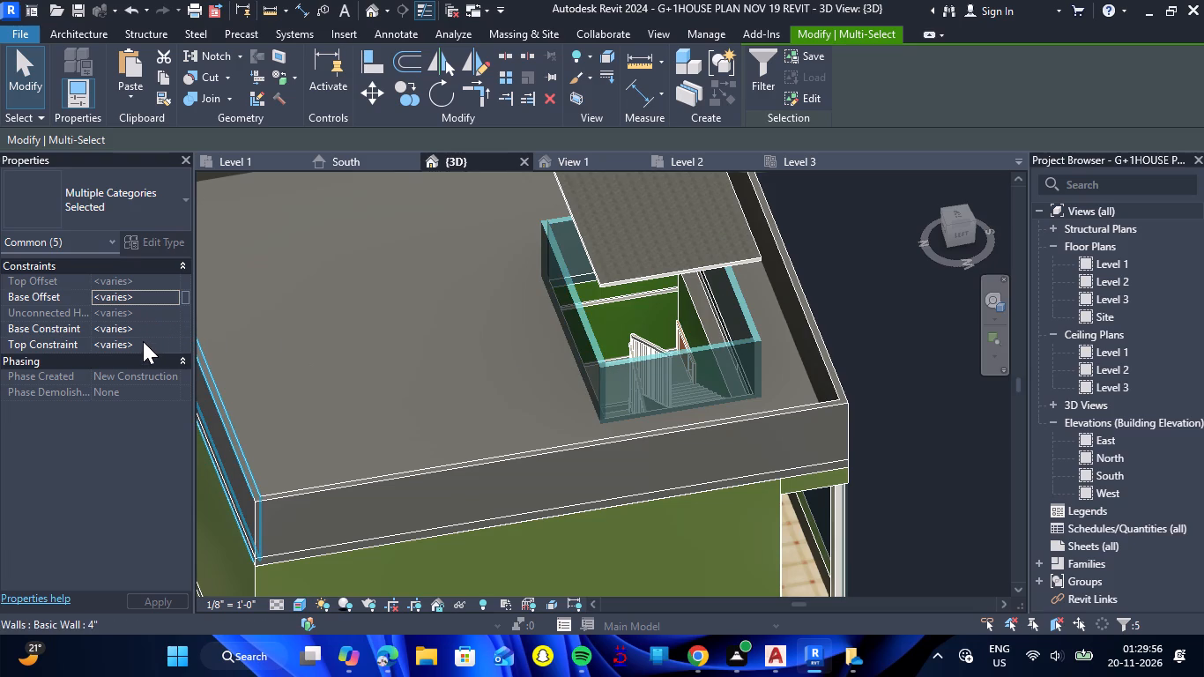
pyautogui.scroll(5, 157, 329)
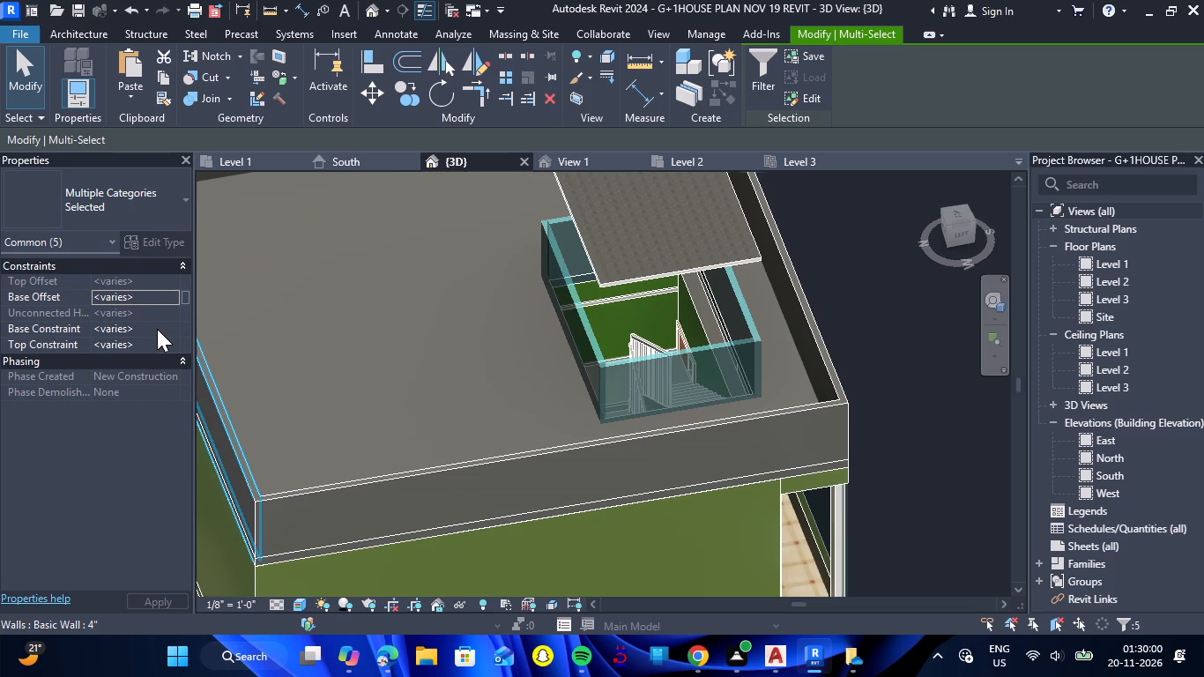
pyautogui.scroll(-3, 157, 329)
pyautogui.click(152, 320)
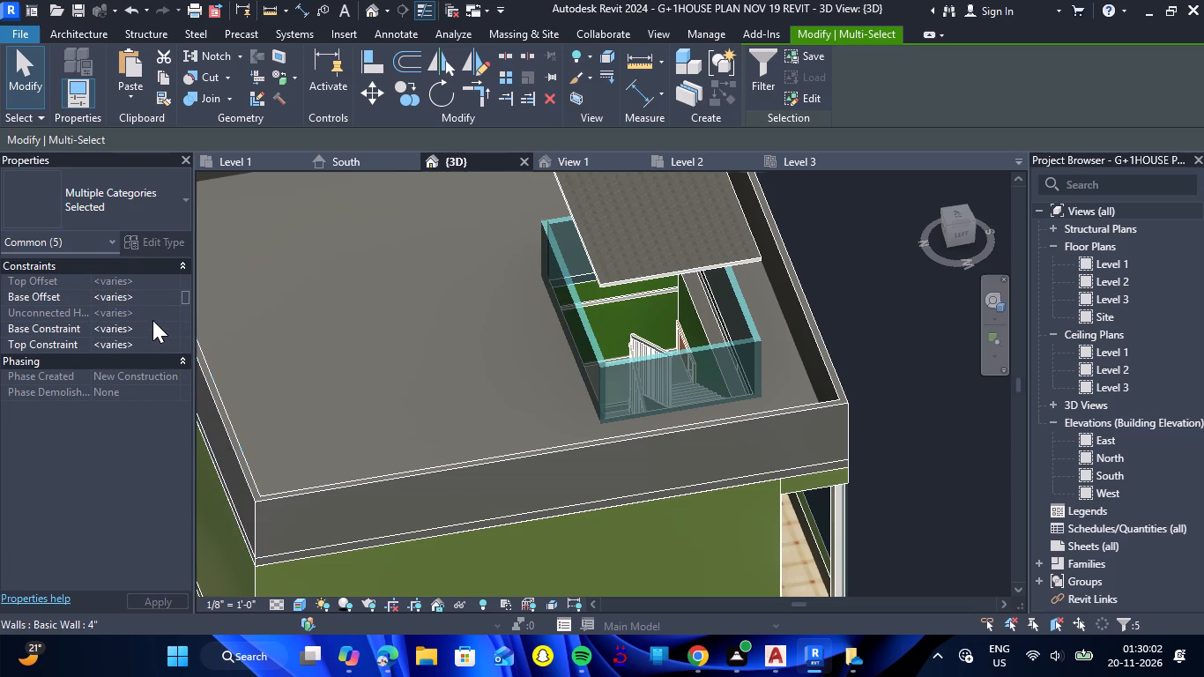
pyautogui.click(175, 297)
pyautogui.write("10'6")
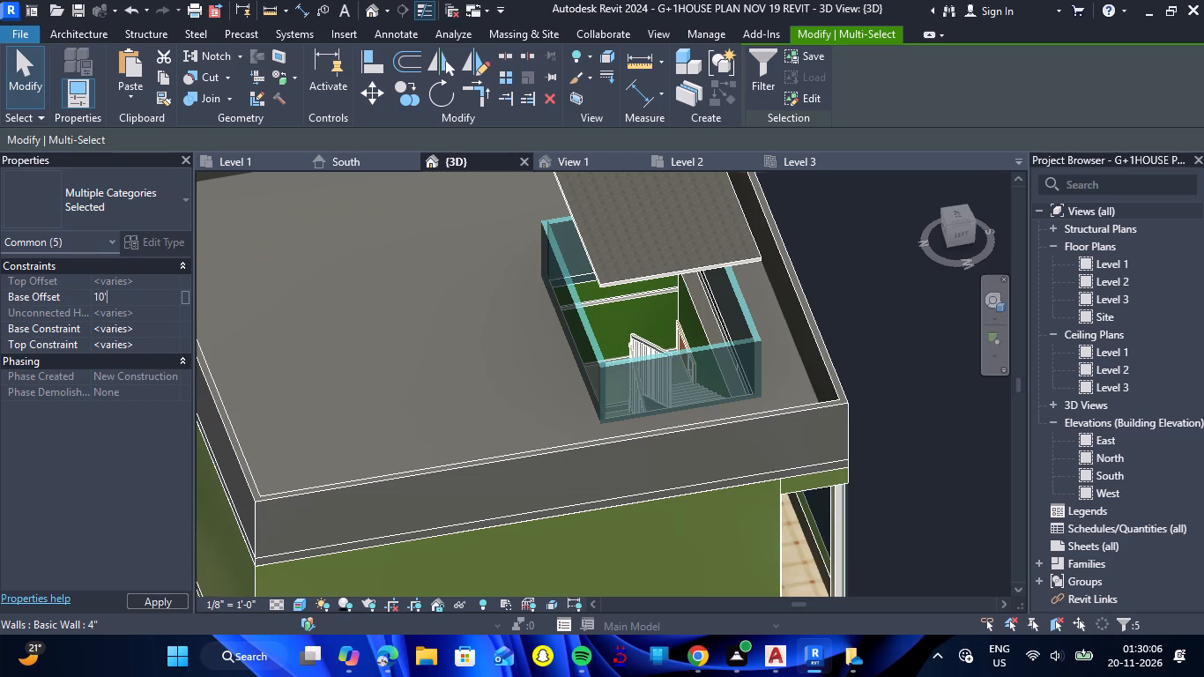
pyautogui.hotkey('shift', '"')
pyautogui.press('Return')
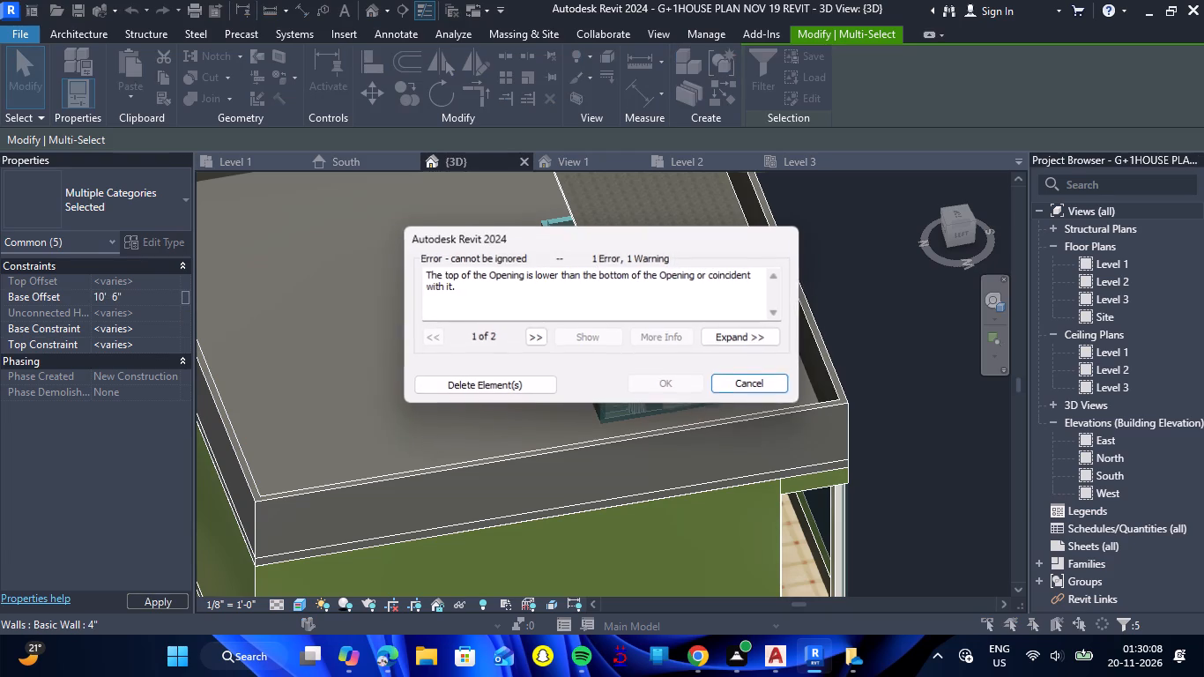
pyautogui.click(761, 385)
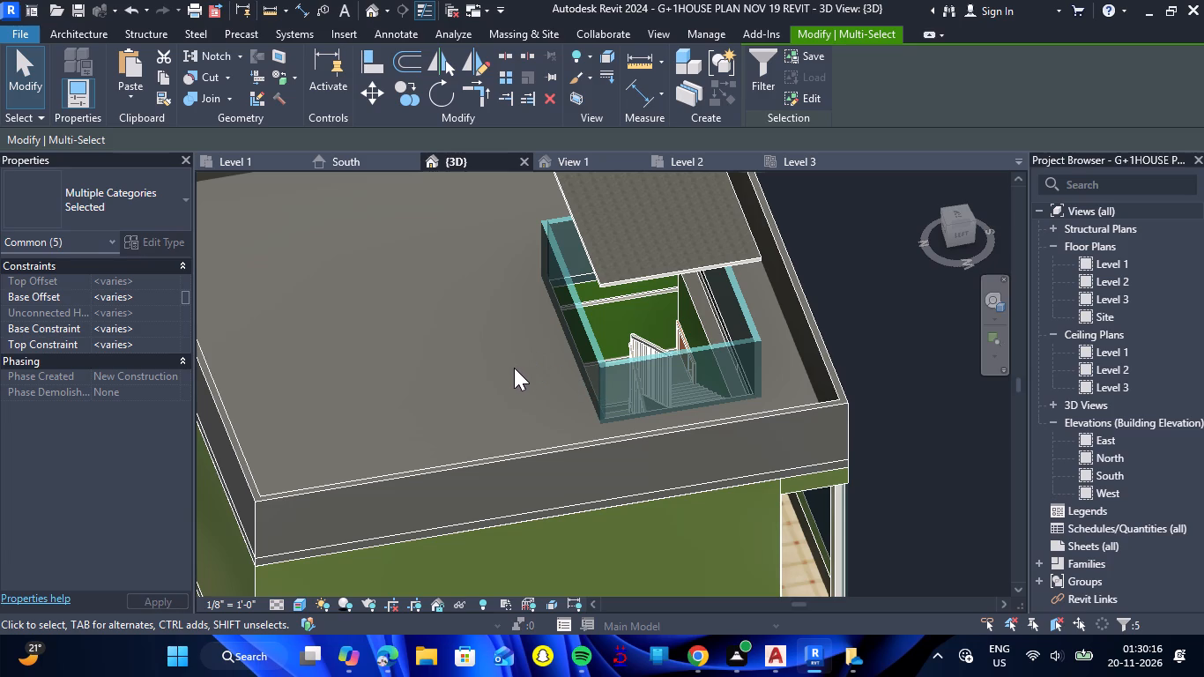
# Delete the selected 4" walls around the staircase shaft together with the selected balcony wall opening.
pyautogui.press('Delete')
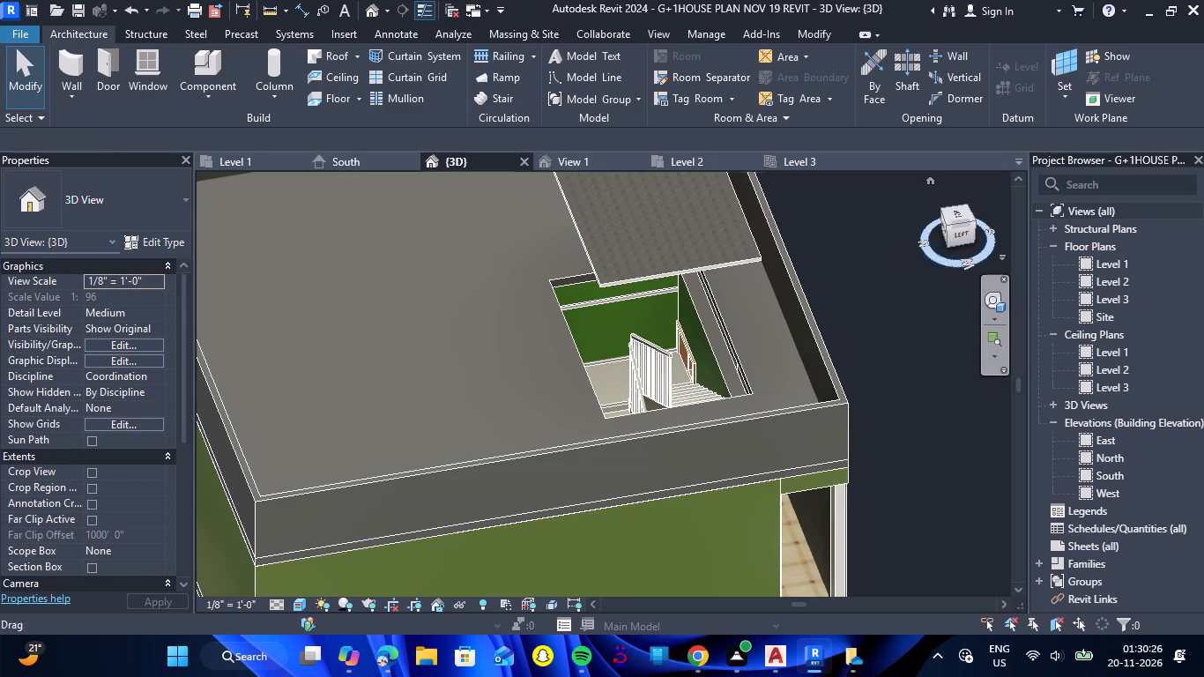
# Temporarily hide the Plain compound ceiling over the staircase shaft in the top 3D view.
pyautogui.click(955, 215)
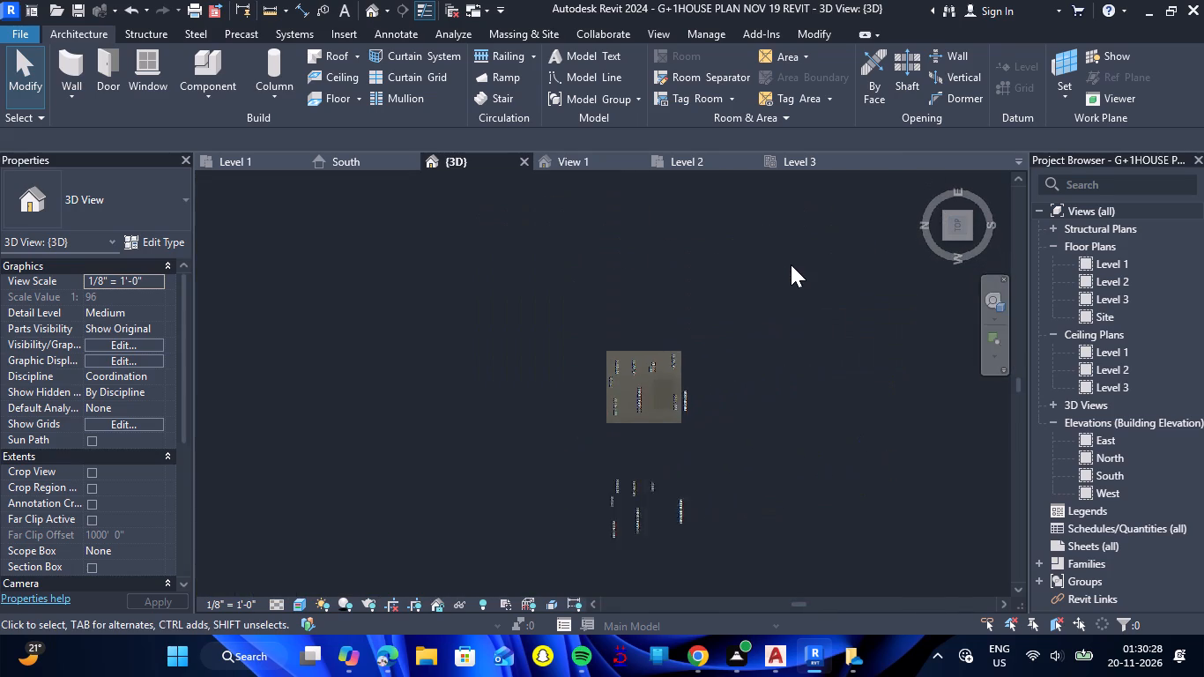
pyautogui.scroll(13, 632, 407)
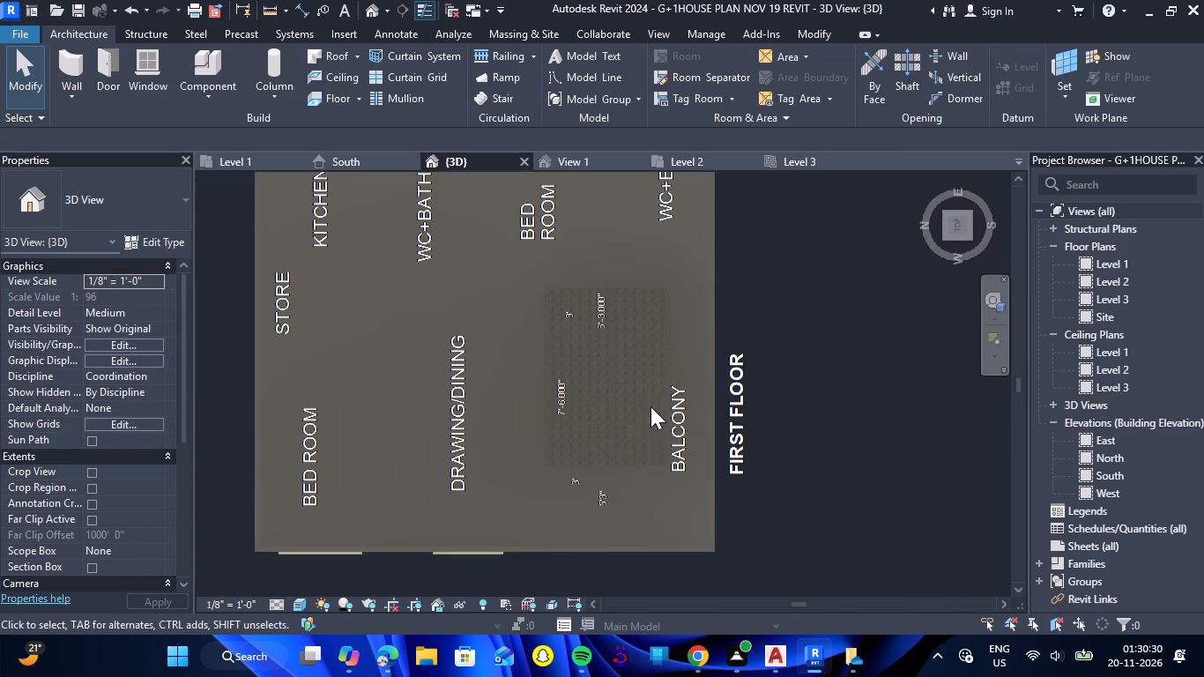
pyautogui.click(643, 462)
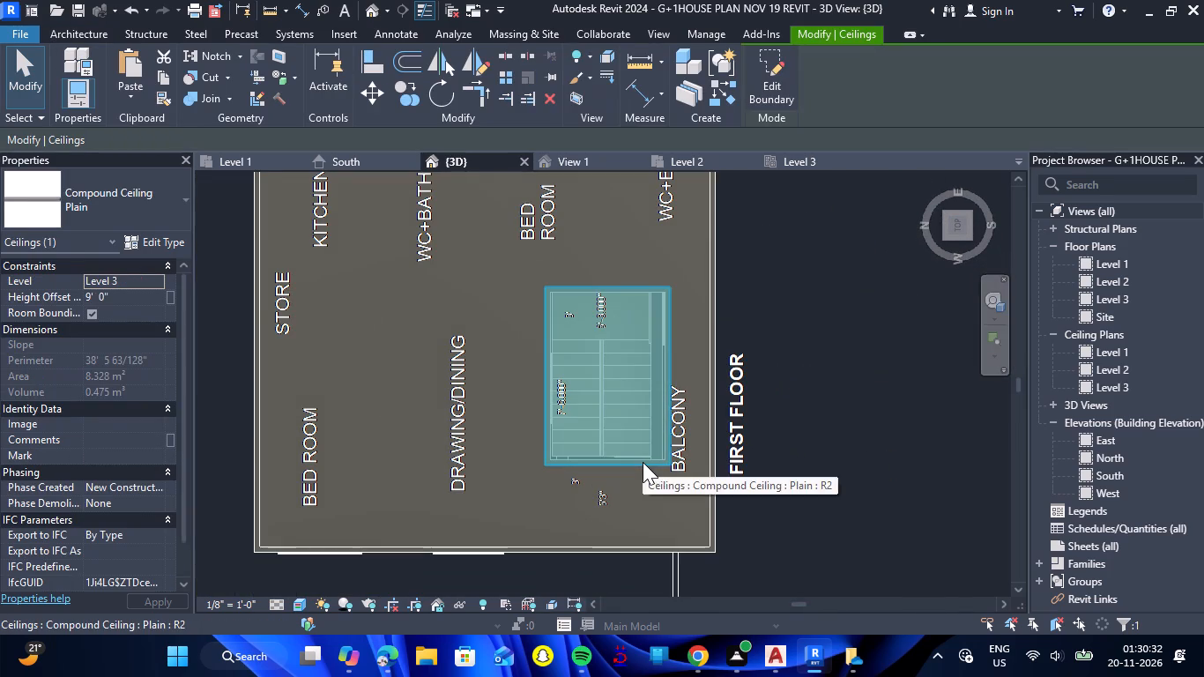
pyautogui.write('HH')
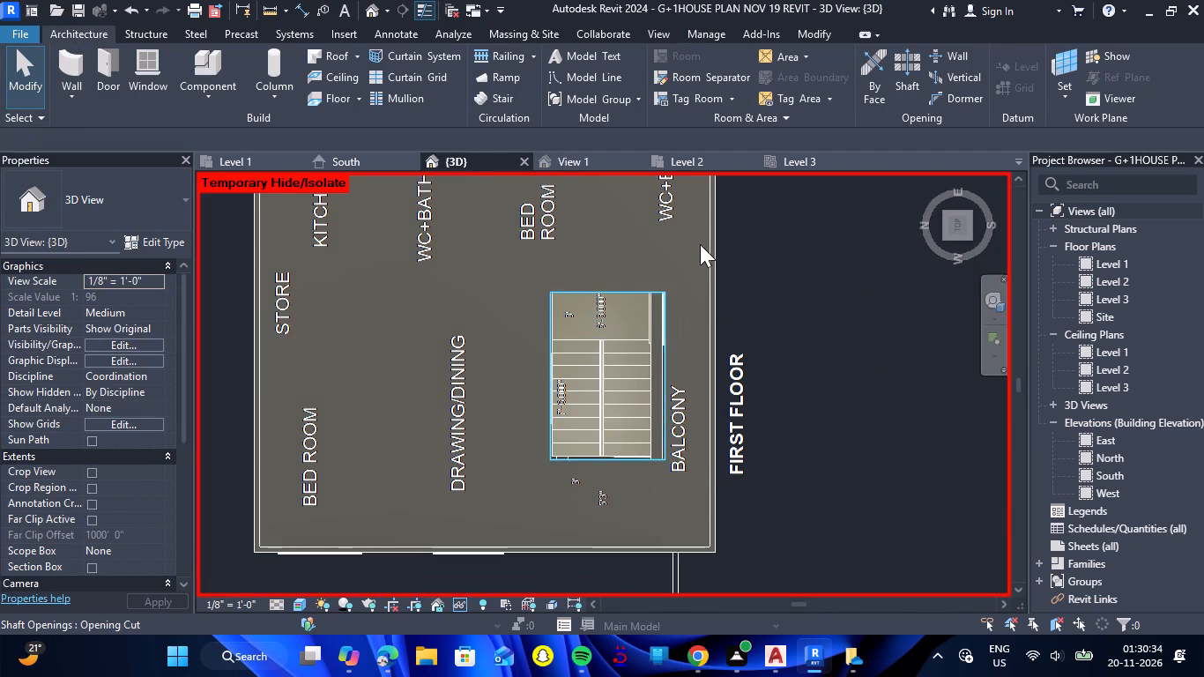
# Draw a 4" wall about 10' 7" long and 10' 6" high on Level 3 along the shaft's north edge, with location line Finish Face: Exterior.
pyautogui.scroll(5, 696, 244)
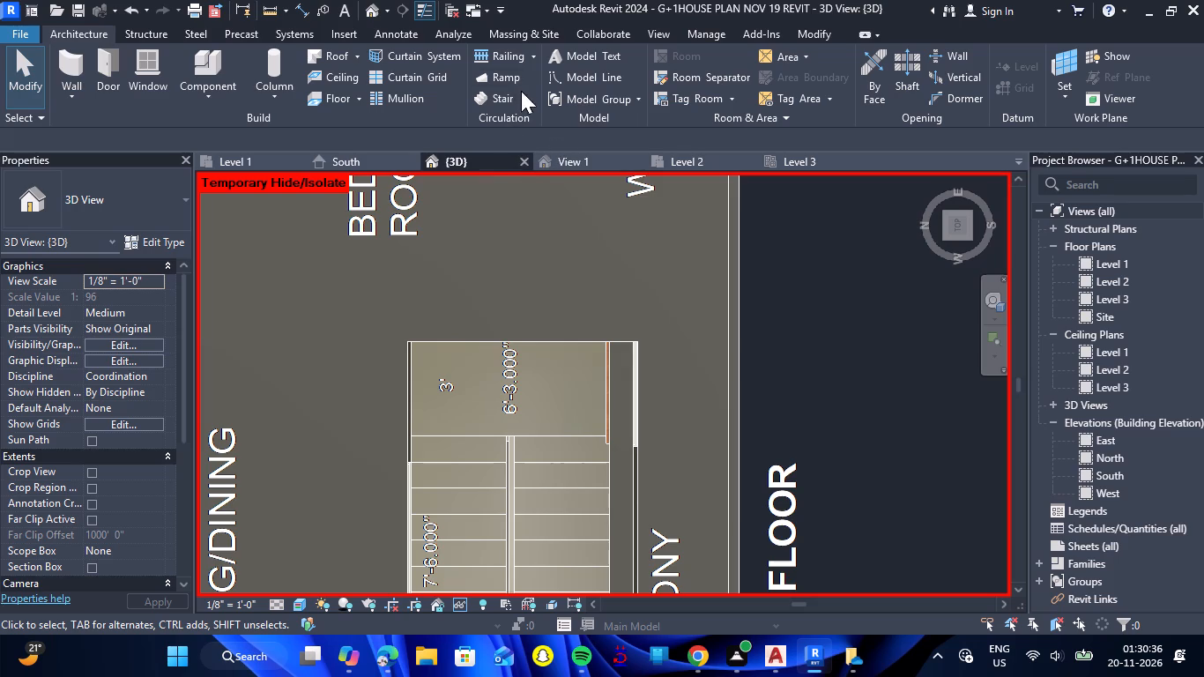
pyautogui.click(73, 63)
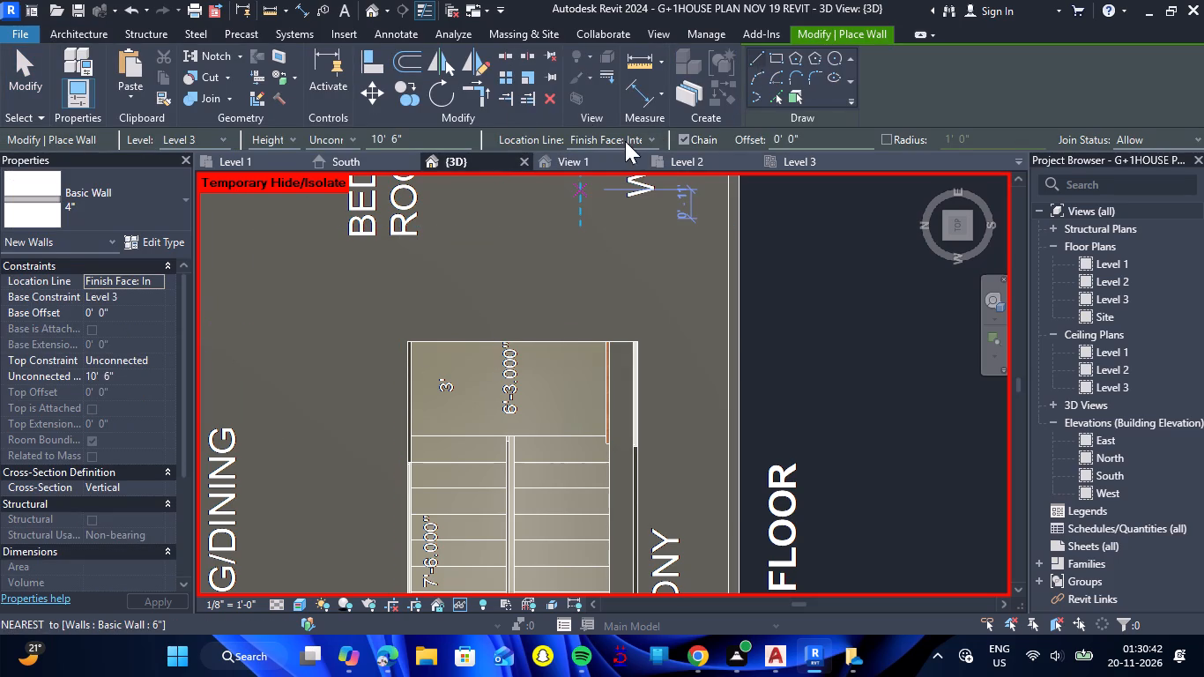
pyautogui.click(406, 342)
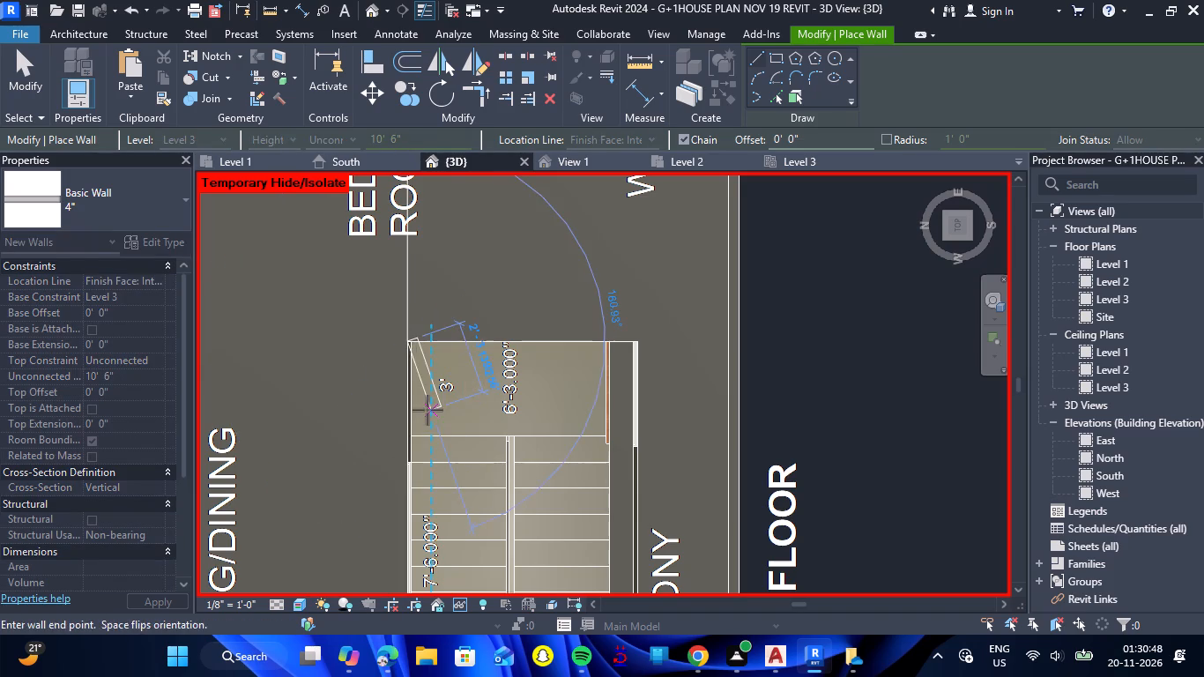
pyautogui.press('Escape')
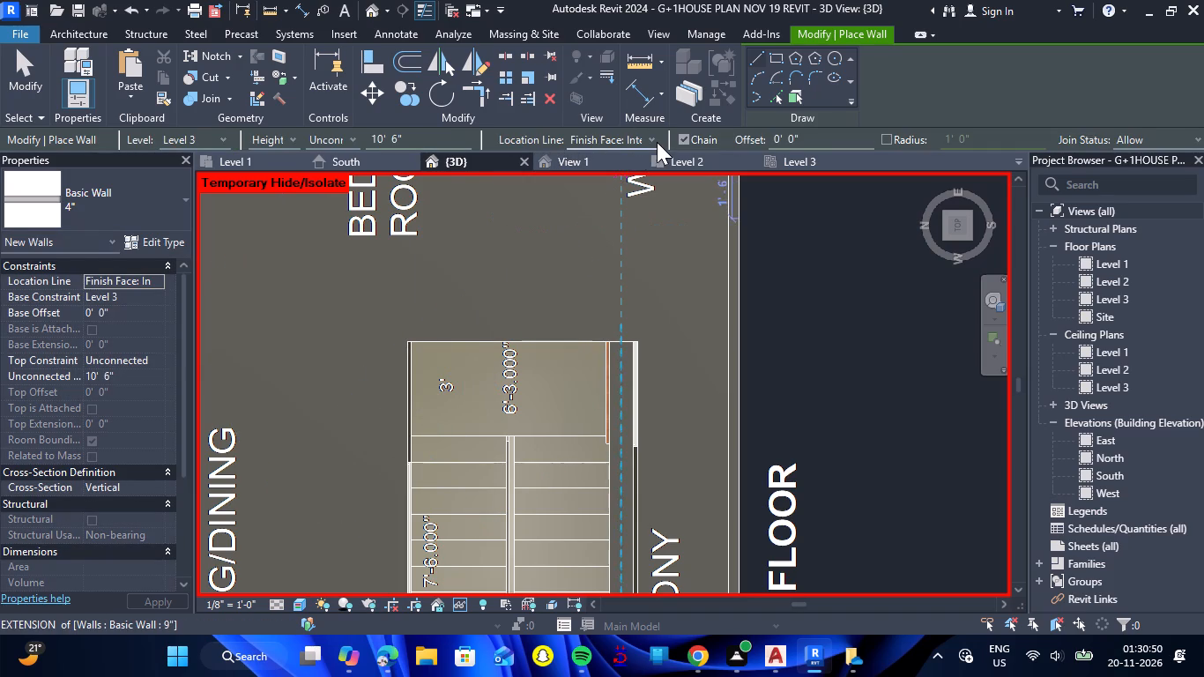
pyautogui.click(657, 142)
pyautogui.click(615, 188)
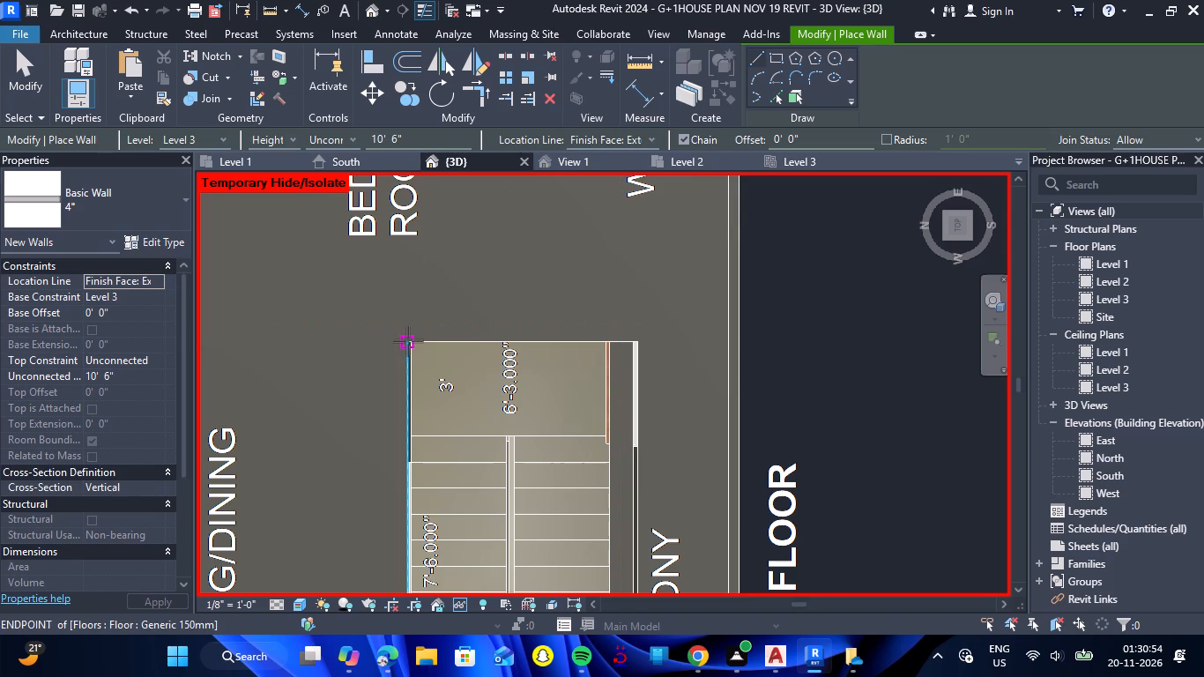
pyautogui.click(408, 341)
pyautogui.scroll(-4, 398, 416)
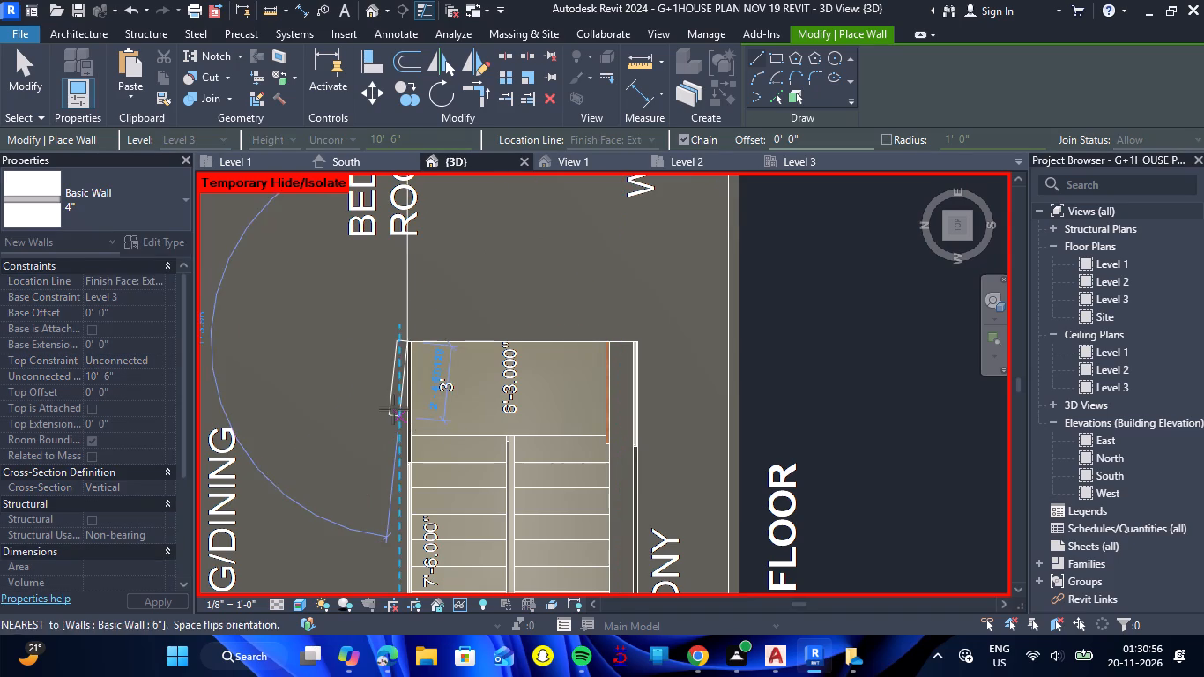
pyautogui.scroll(-2, 394, 409)
pyautogui.scroll(6, 395, 531)
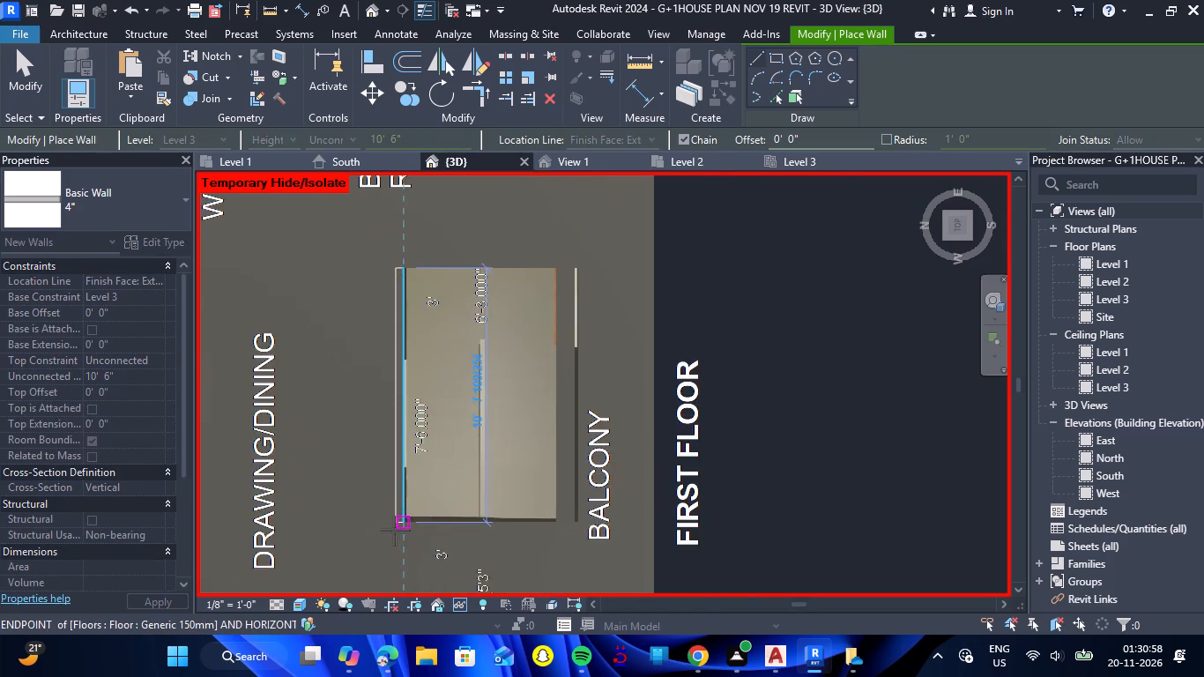
pyautogui.scroll(10, 395, 531)
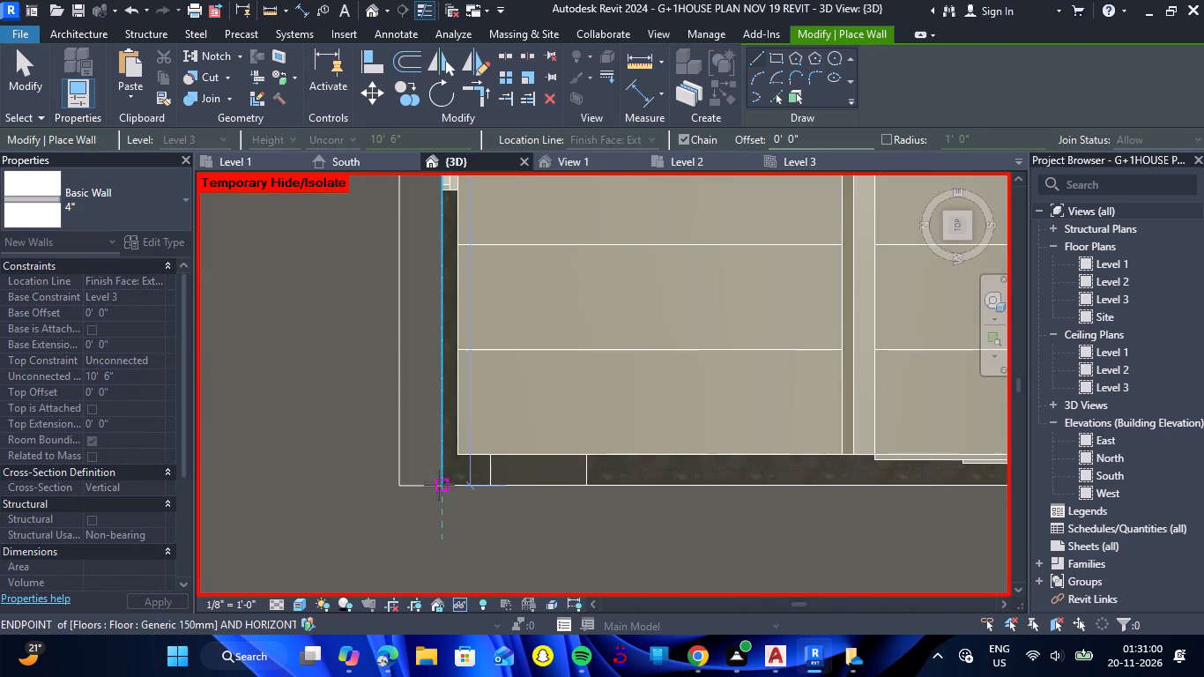
pyautogui.click(444, 486)
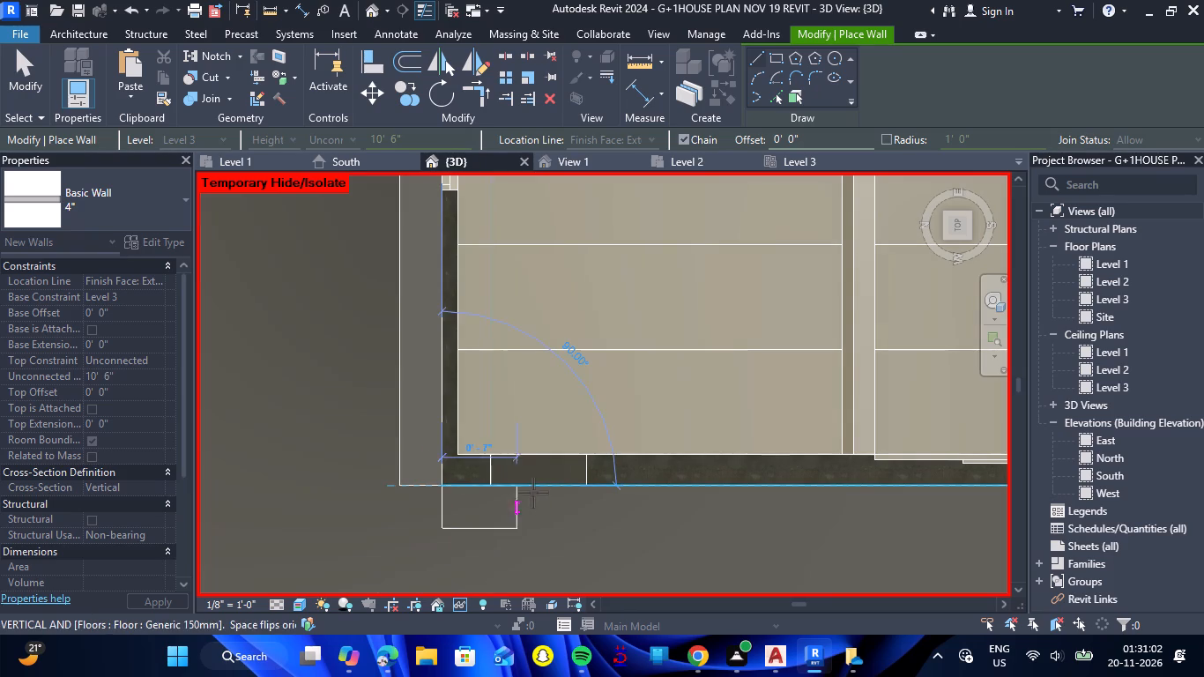
# Continue the chain of 4" walls along the west edge of the shaft opening and its balcony-side edge, up to the far corner.
pyautogui.scroll(-6, 643, 490)
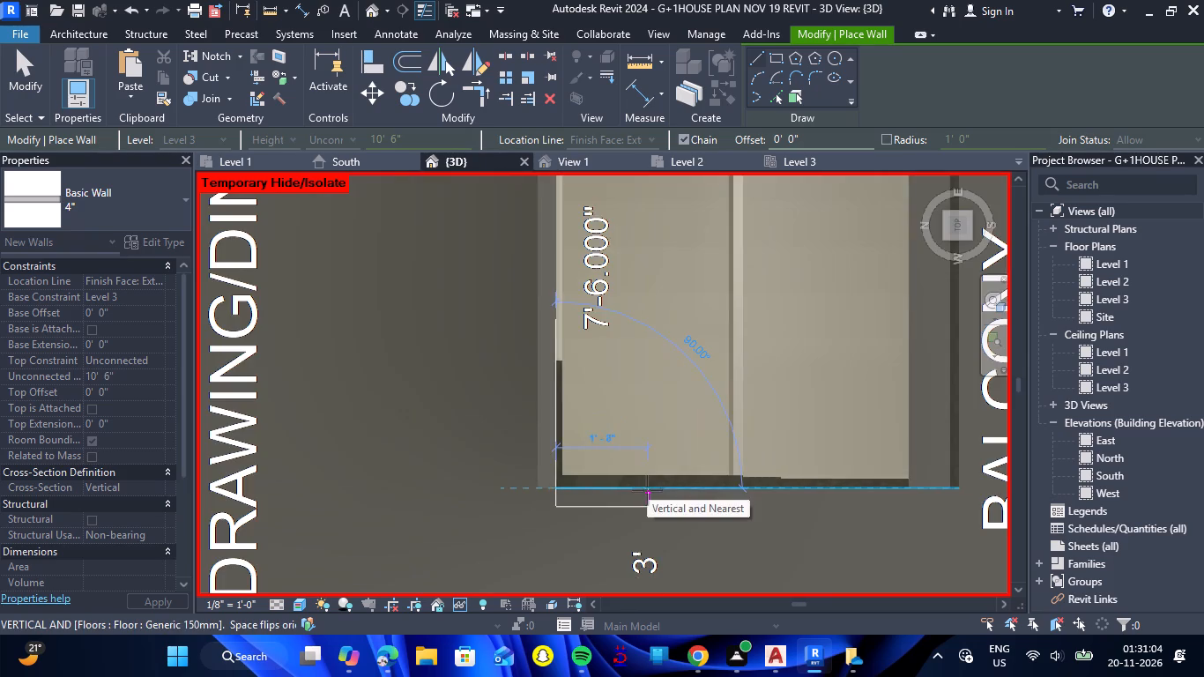
pyautogui.scroll(-4, 647, 490)
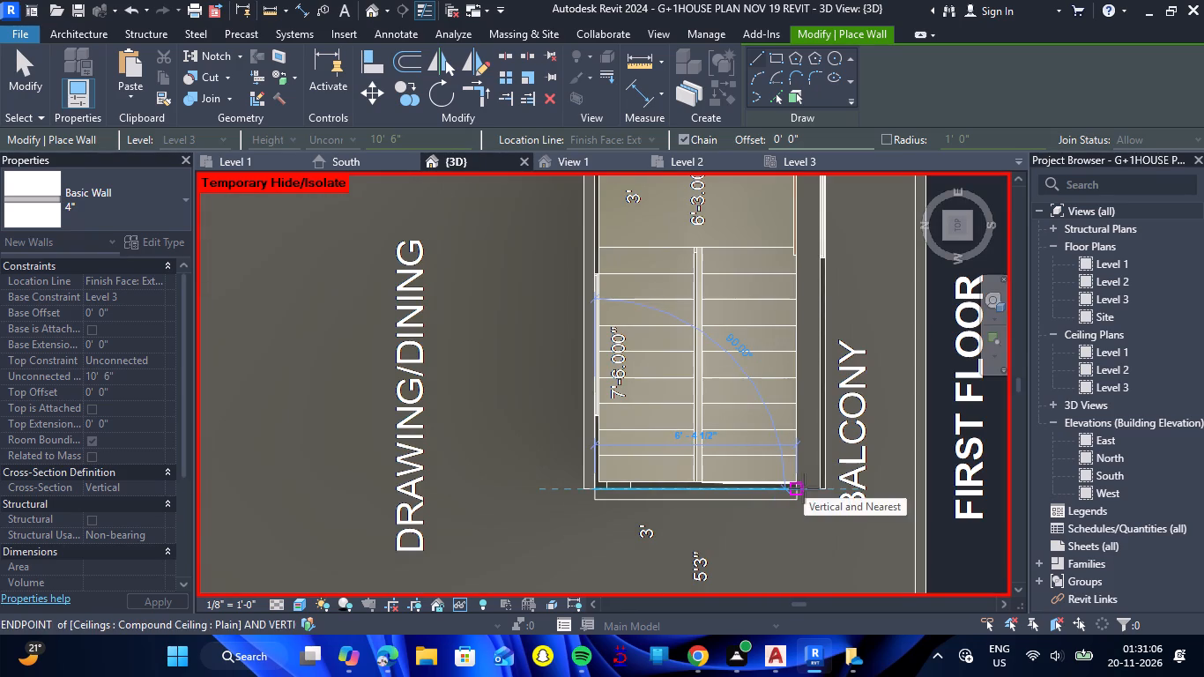
pyautogui.scroll(11, 832, 494)
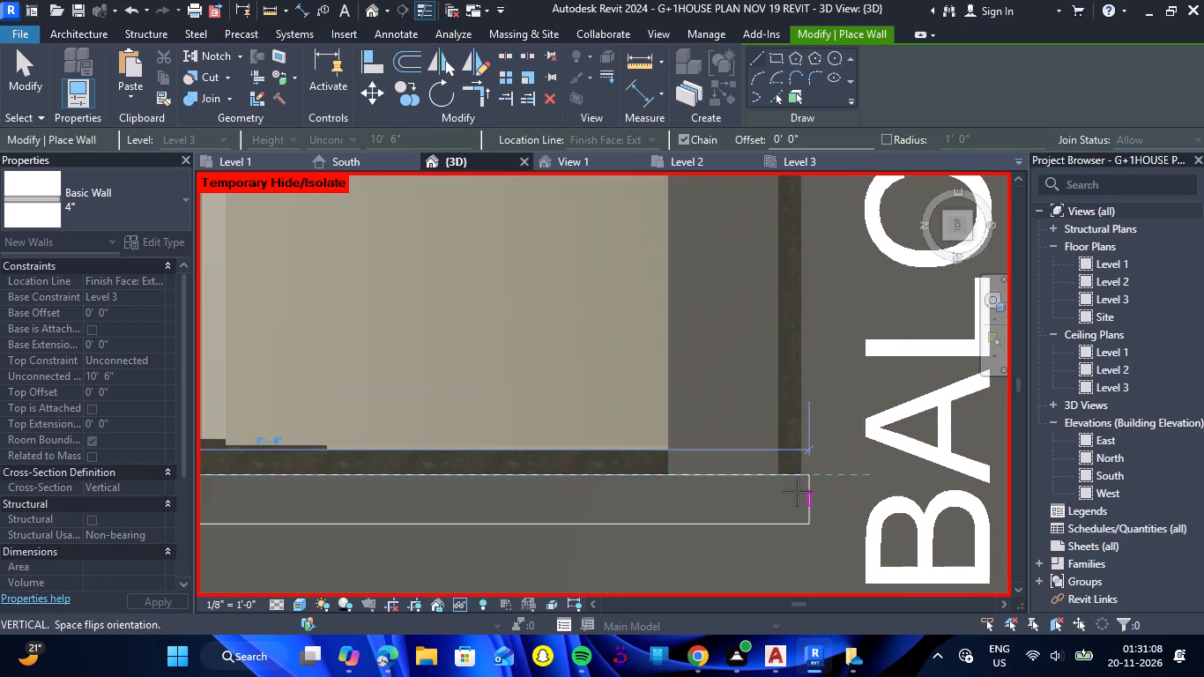
pyautogui.click(801, 474)
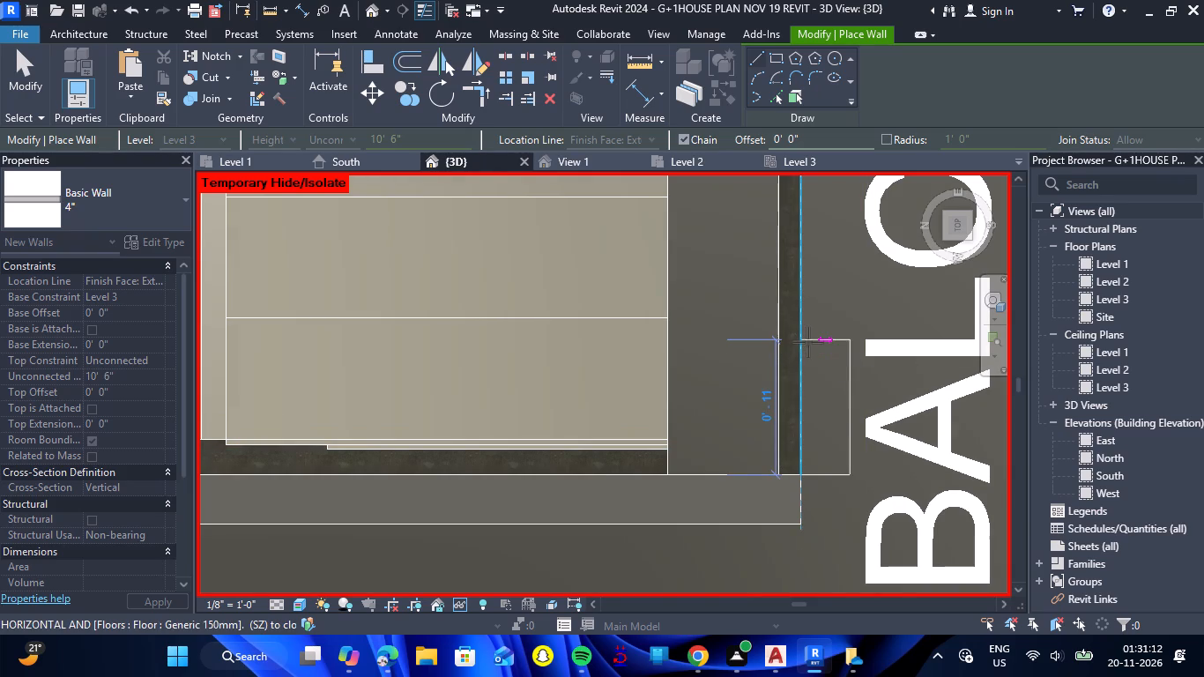
pyautogui.scroll(-16, 808, 342)
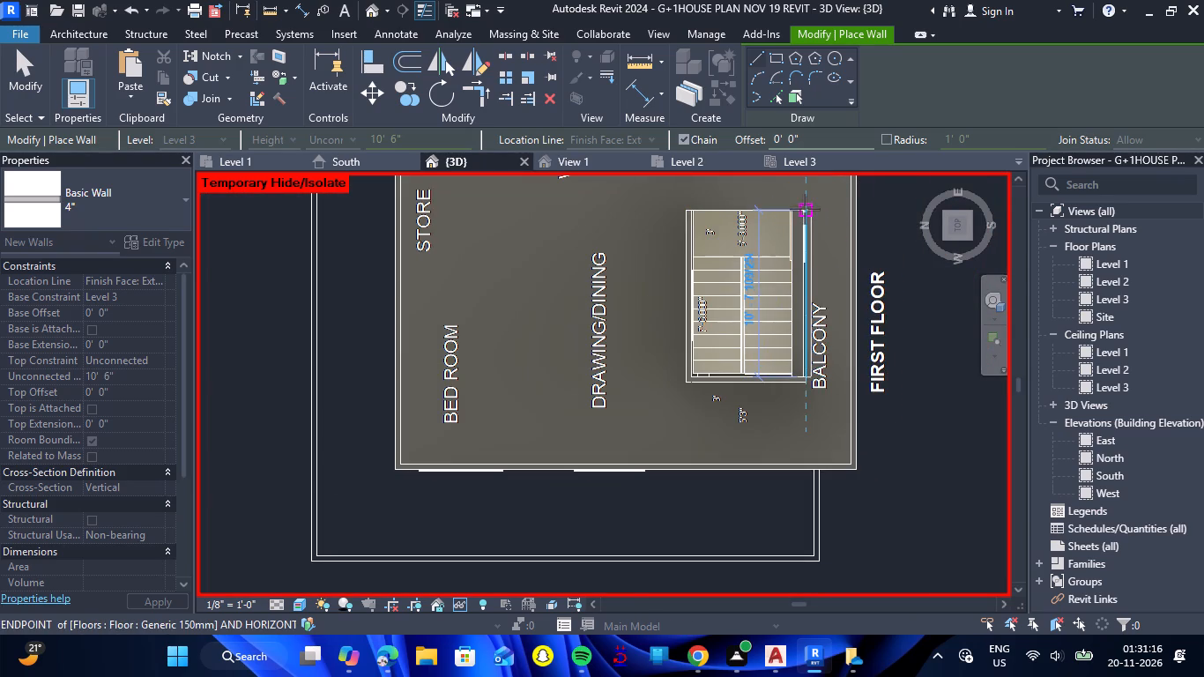
pyautogui.scroll(18, 805, 209)
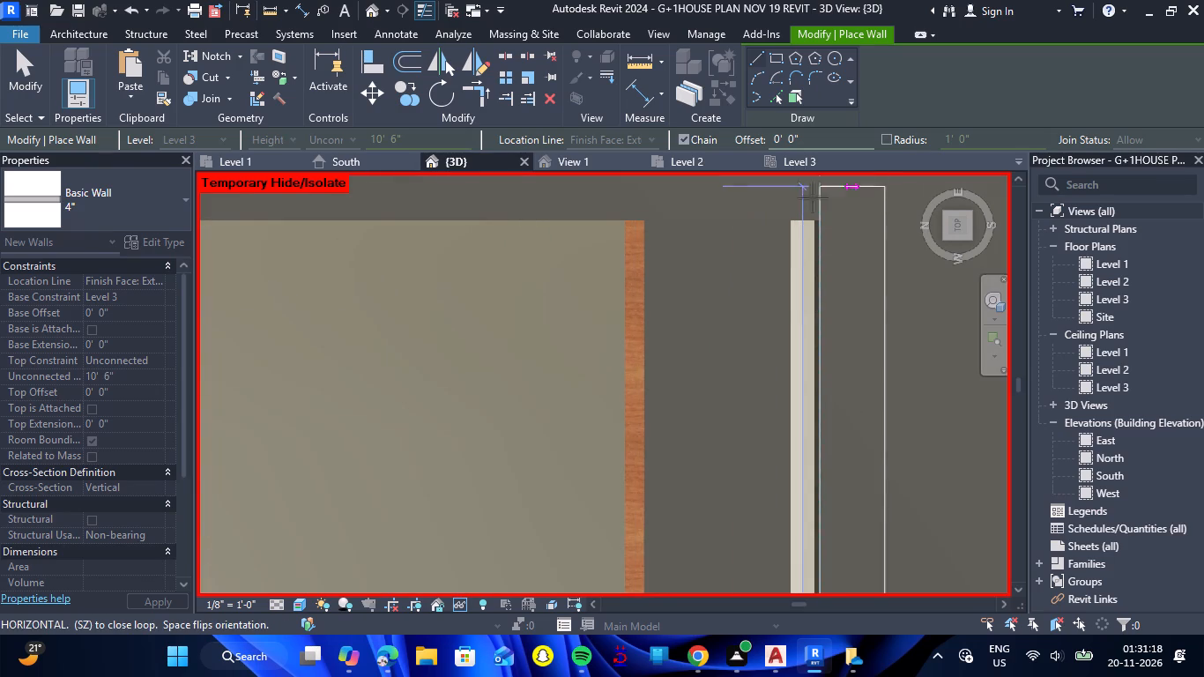
pyautogui.click(820, 221)
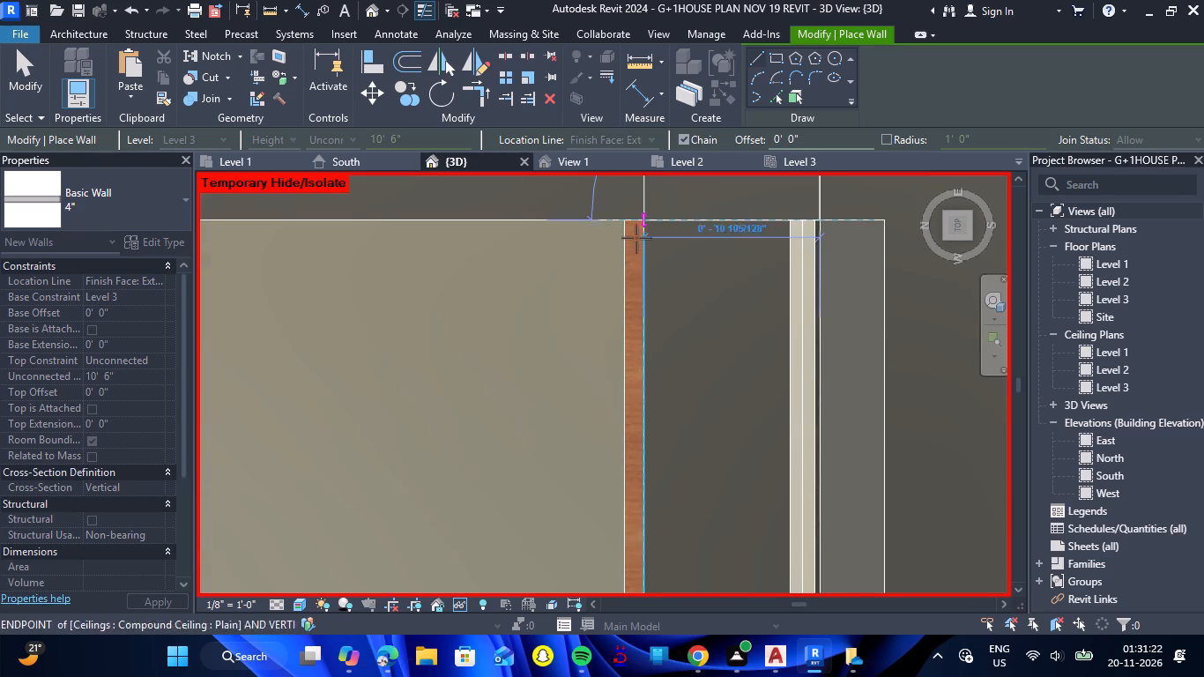
# Close the chain of 4" walls along the shaft's east edge, ending at its north-east starting corner.
pyautogui.scroll(-11, 632, 217)
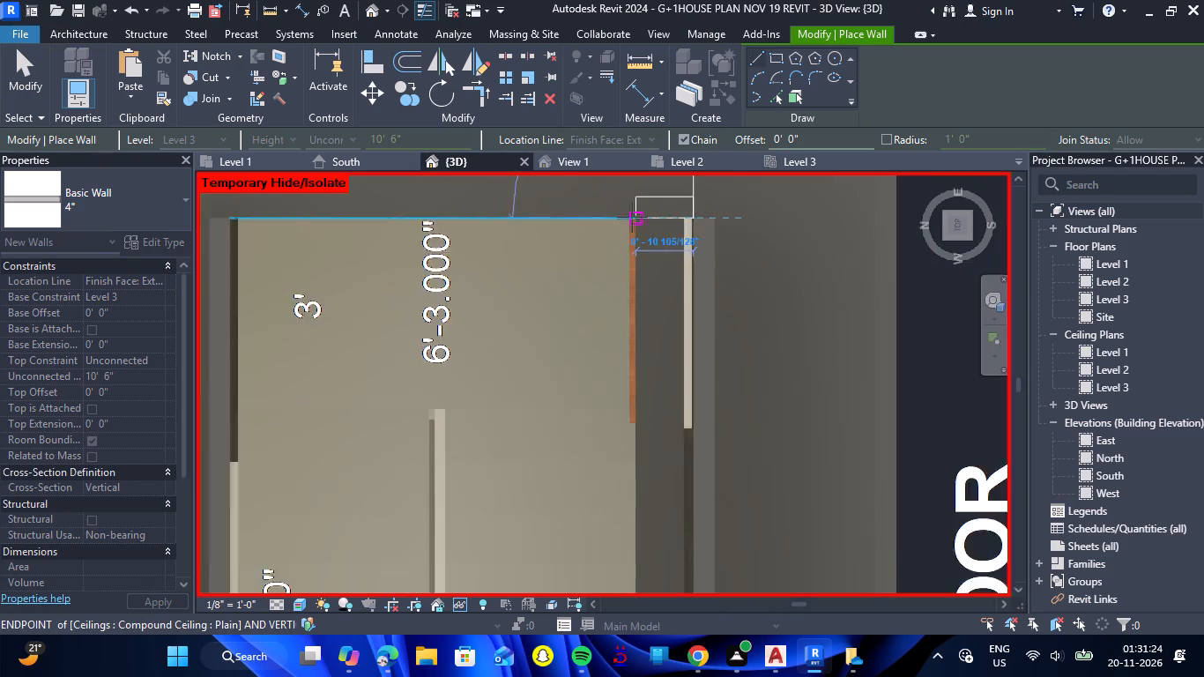
pyautogui.scroll(-2, 632, 217)
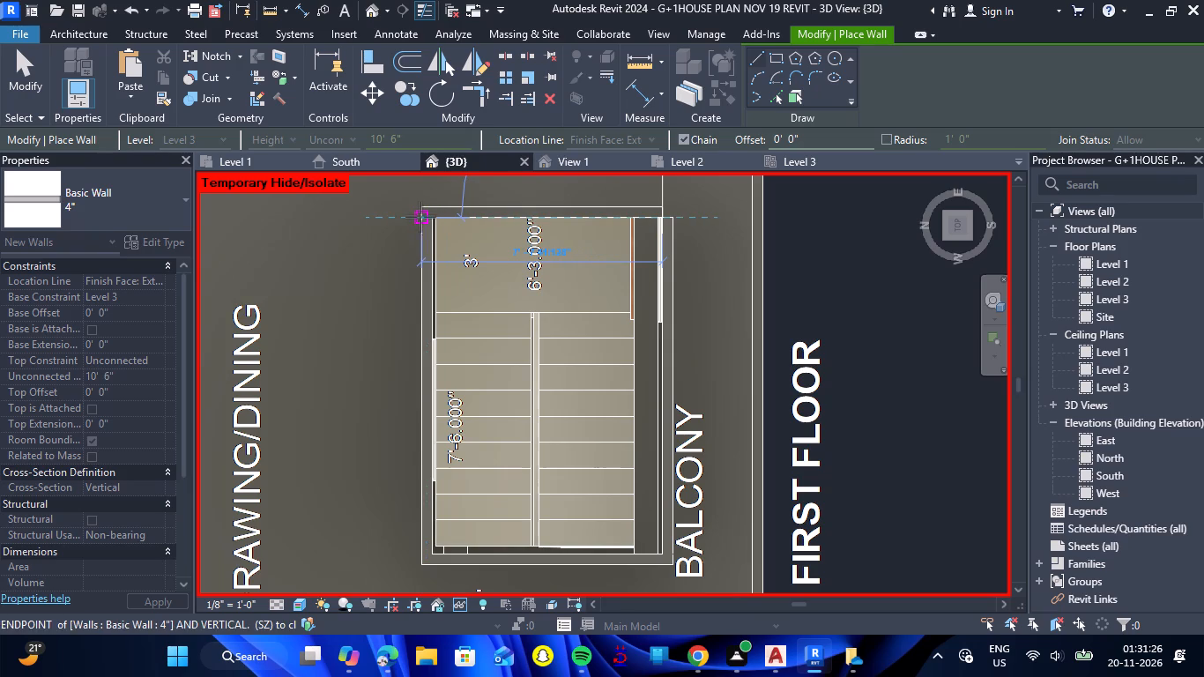
pyautogui.click(420, 217)
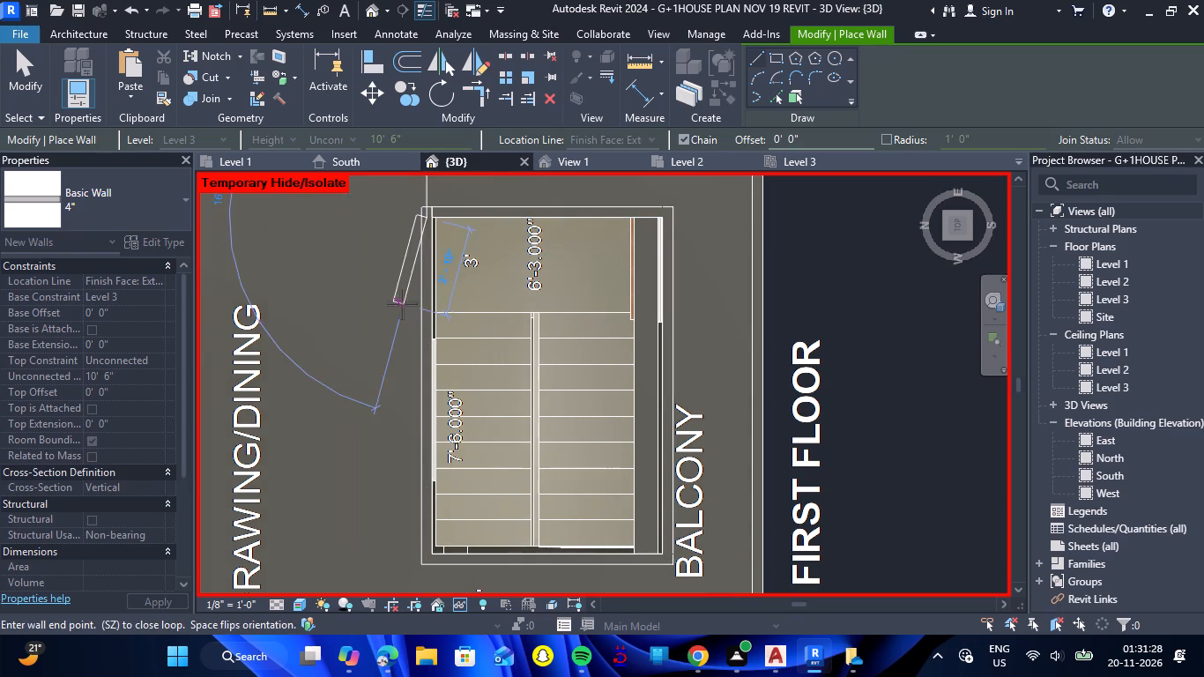
pyautogui.press('Escape')
pyautogui.scroll(-2, 404, 304)
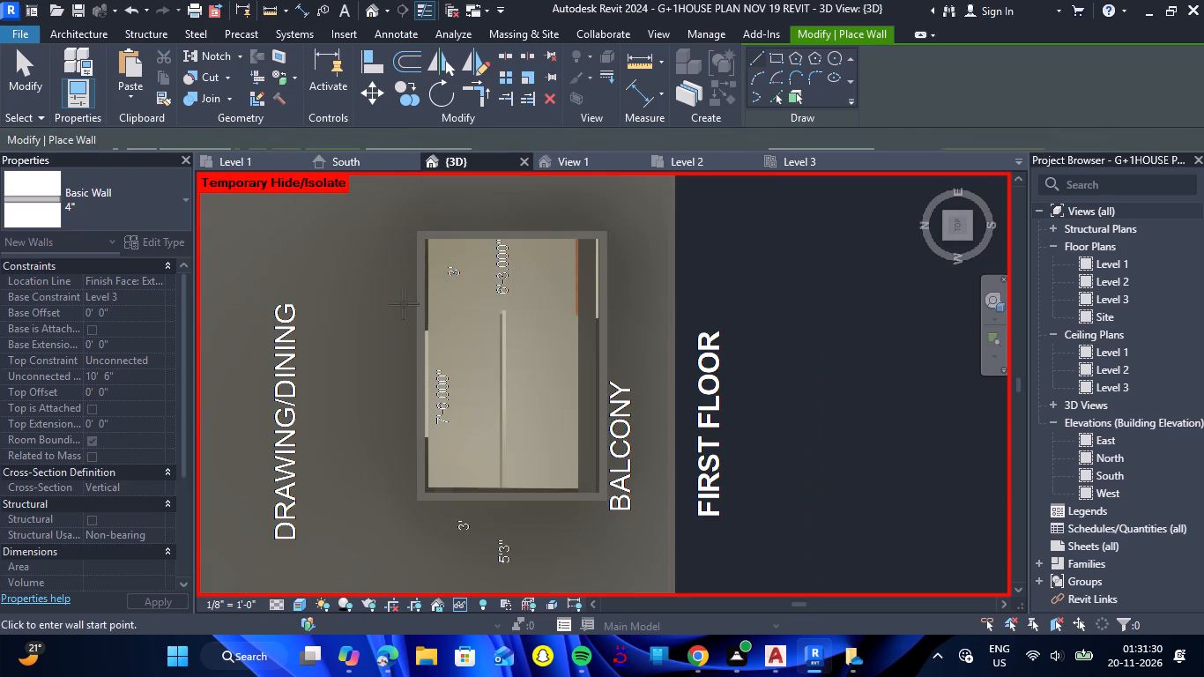
# Reset the temporary hide so the ceiling over the staircase shaft is shown again, and leave wall placement.
pyautogui.write('HR')
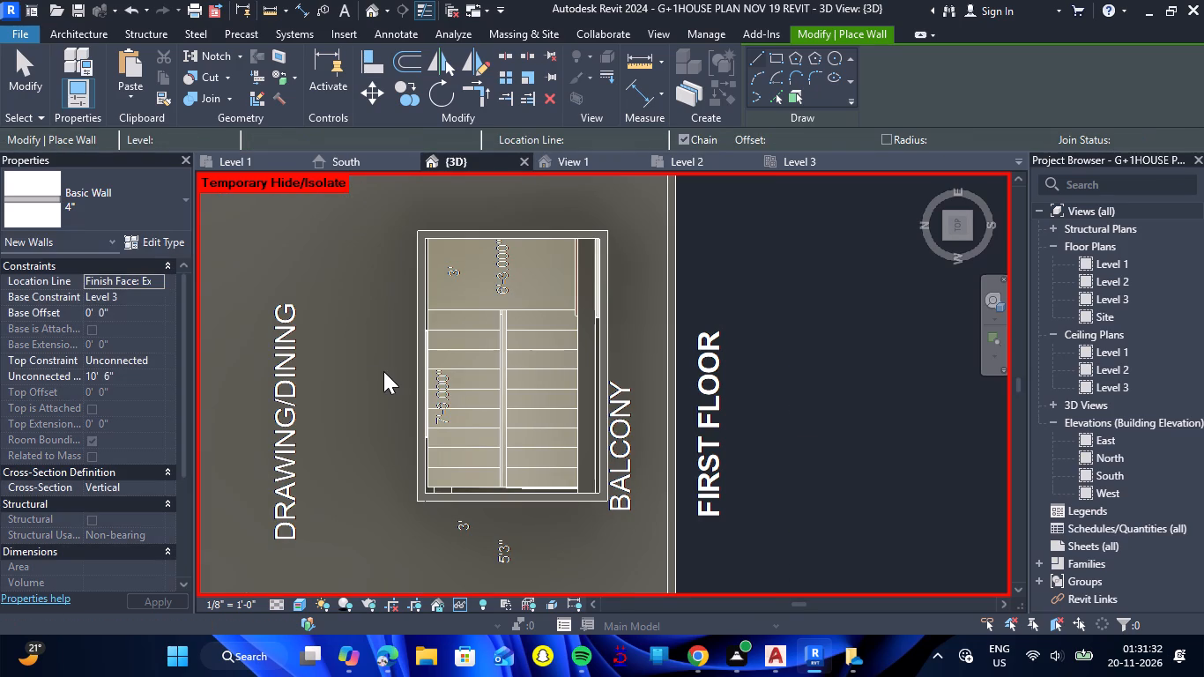
pyautogui.press('Escape')
# Set the Plain compound ceiling over the staircase shaft to a height offset of 10' 6" from Level 3.
pyautogui.scroll(-4, 820, 346)
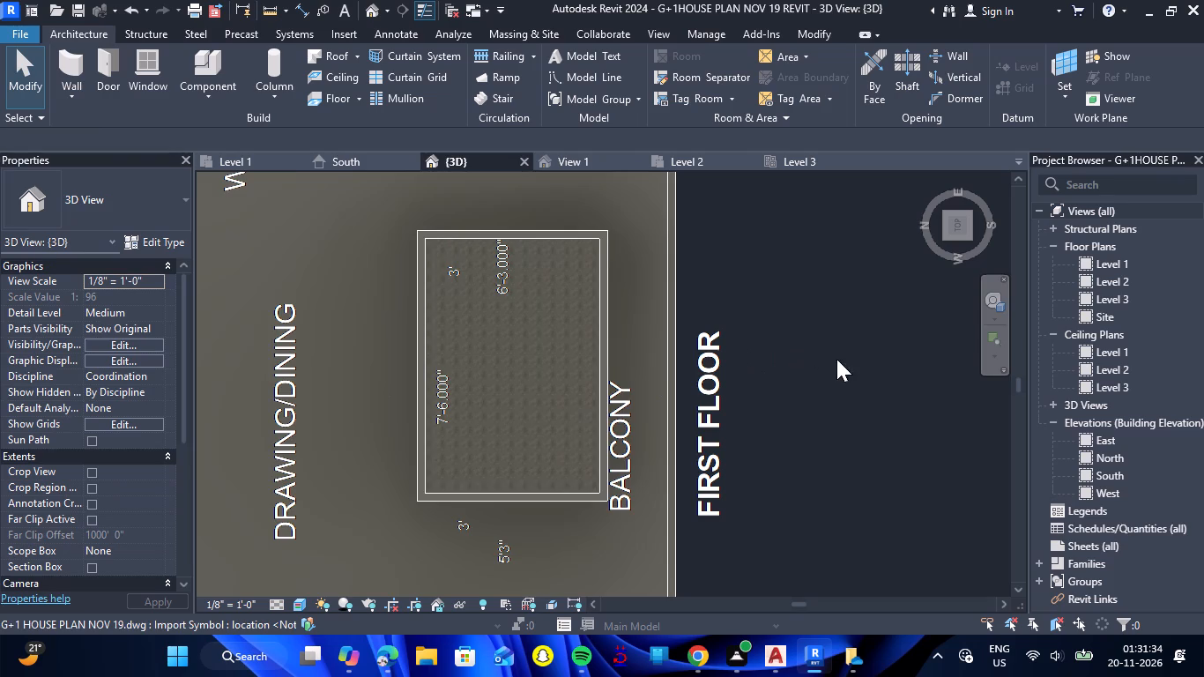
pyautogui.moveTo(691, 553); pyautogui.dragTo(689, 489)
pyautogui.keyDown('shift'); pyautogui.moveTo(691, 553); pyautogui.dragTo(689, 489, button='right'); pyautogui.keyUp('shift')
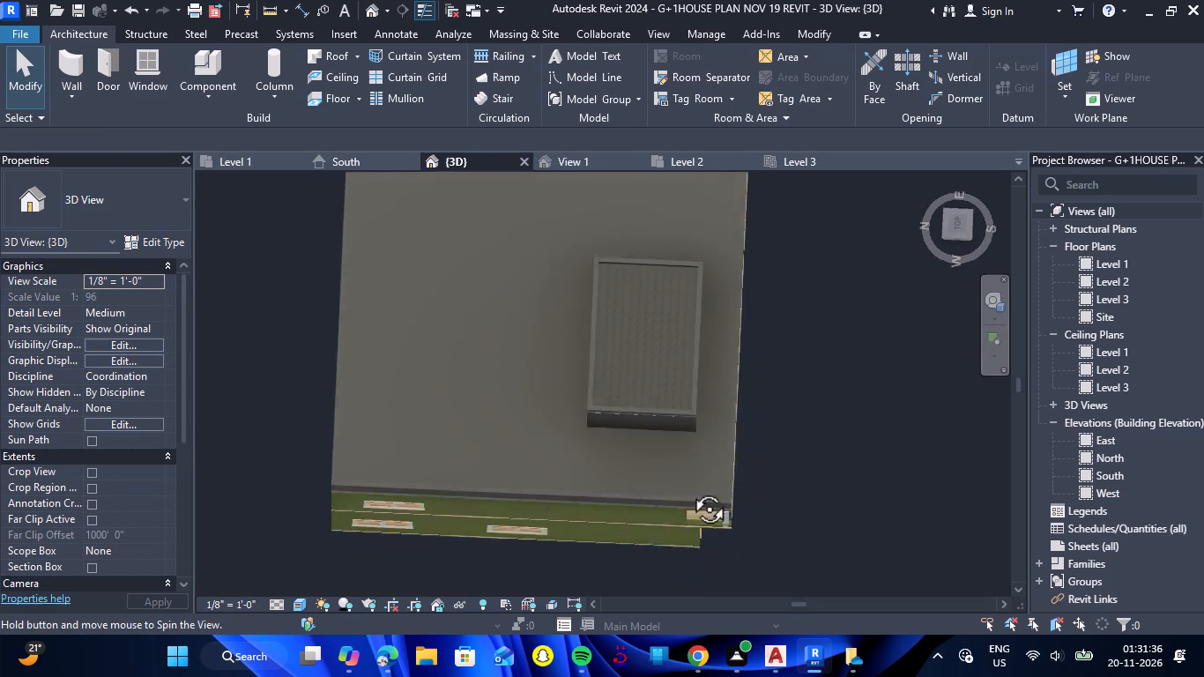
pyautogui.moveTo(689, 489); pyautogui.dragTo(725, 350)
pyautogui.keyDown('shift'); pyautogui.moveTo(689, 489); pyautogui.dragTo(725, 350, button='right'); pyautogui.keyUp('shift')
pyautogui.scroll(-5, 806, 397)
pyautogui.scroll(13, 747, 239)
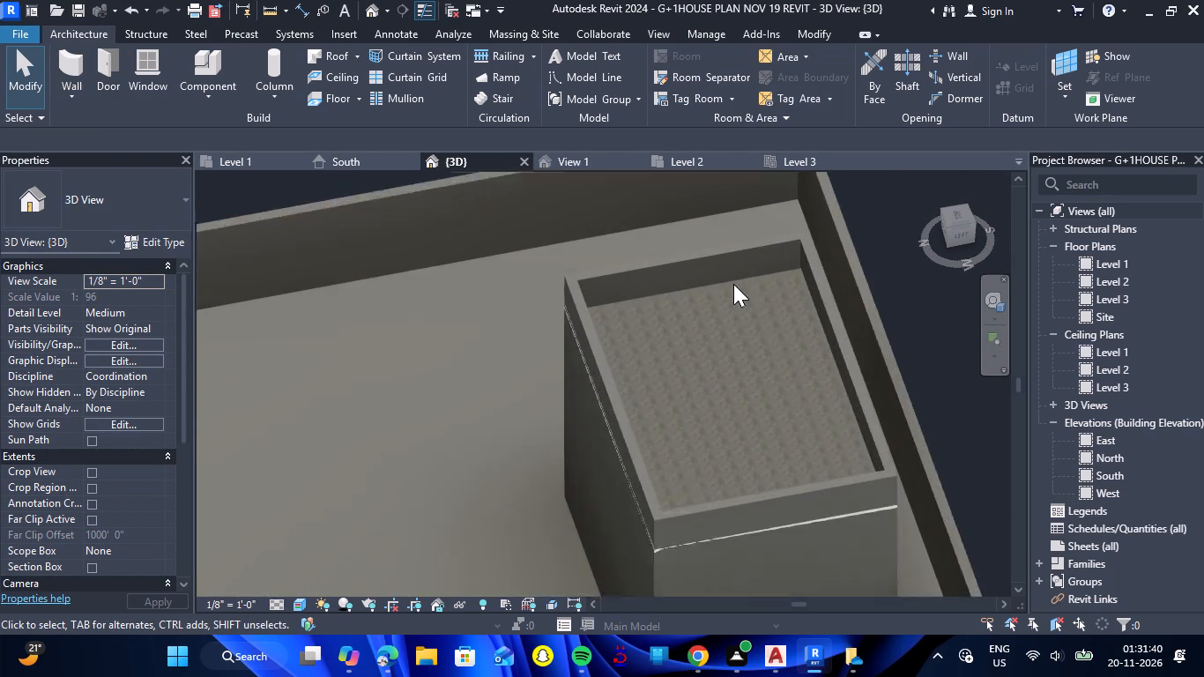
pyautogui.click(721, 284)
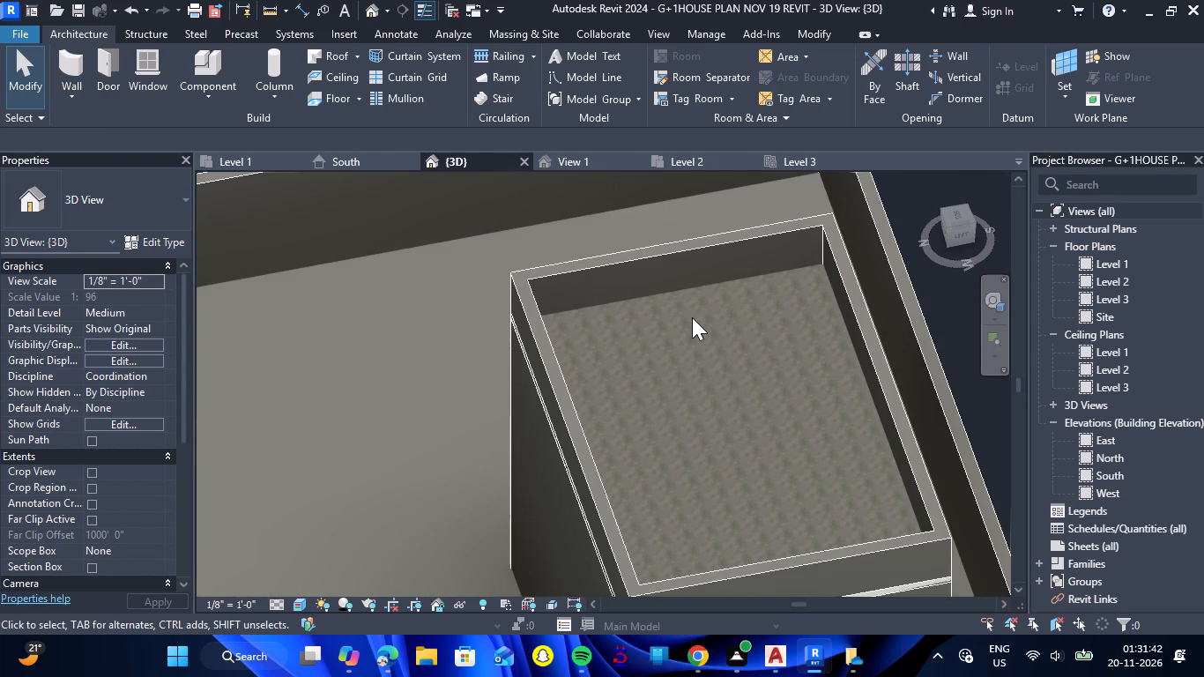
pyautogui.press('Escape')
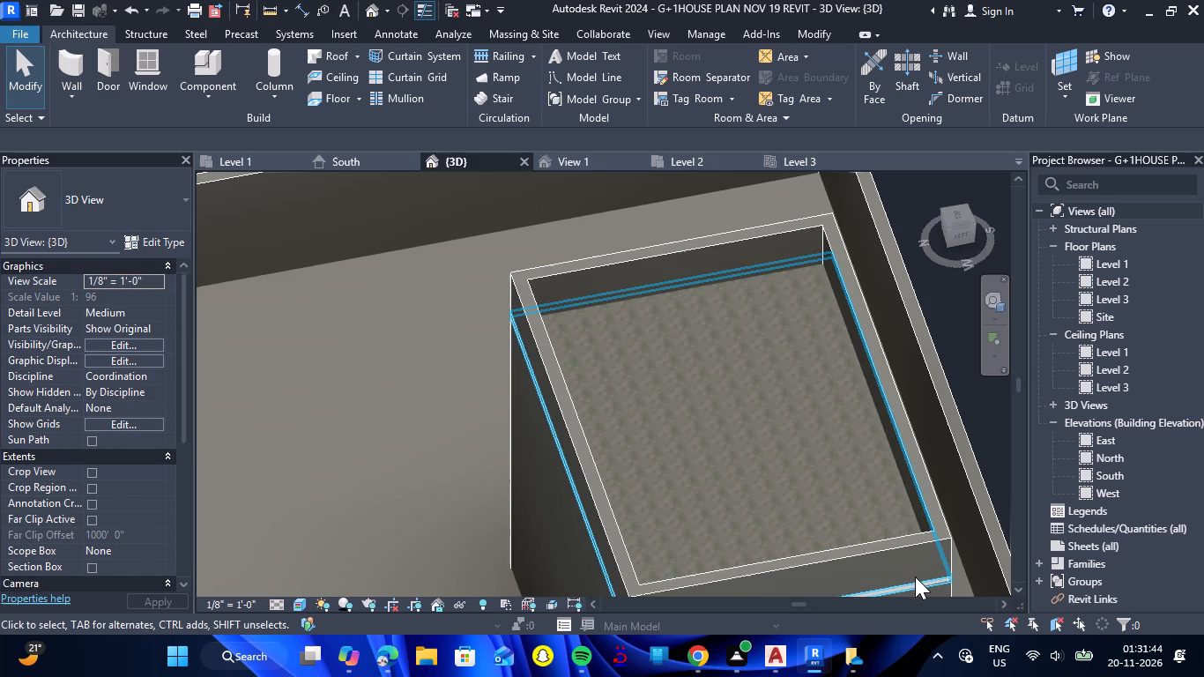
pyautogui.click(915, 582)
pyautogui.click(147, 299)
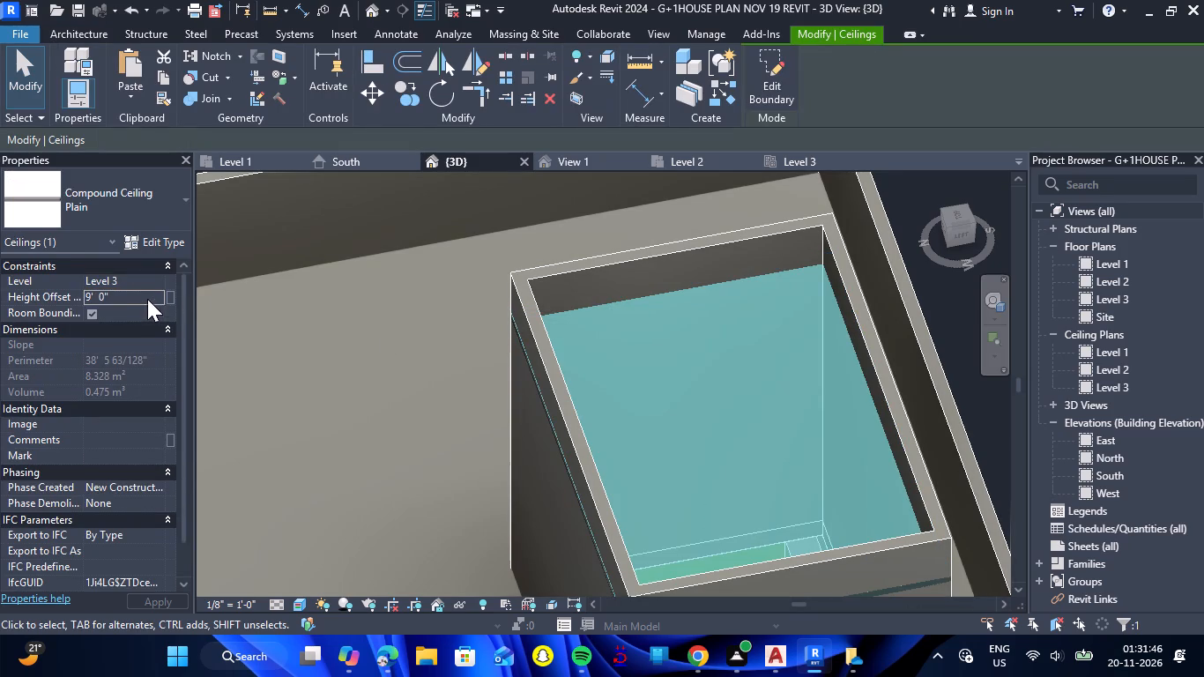
pyautogui.write('10\'6"')
pyautogui.press('Return')
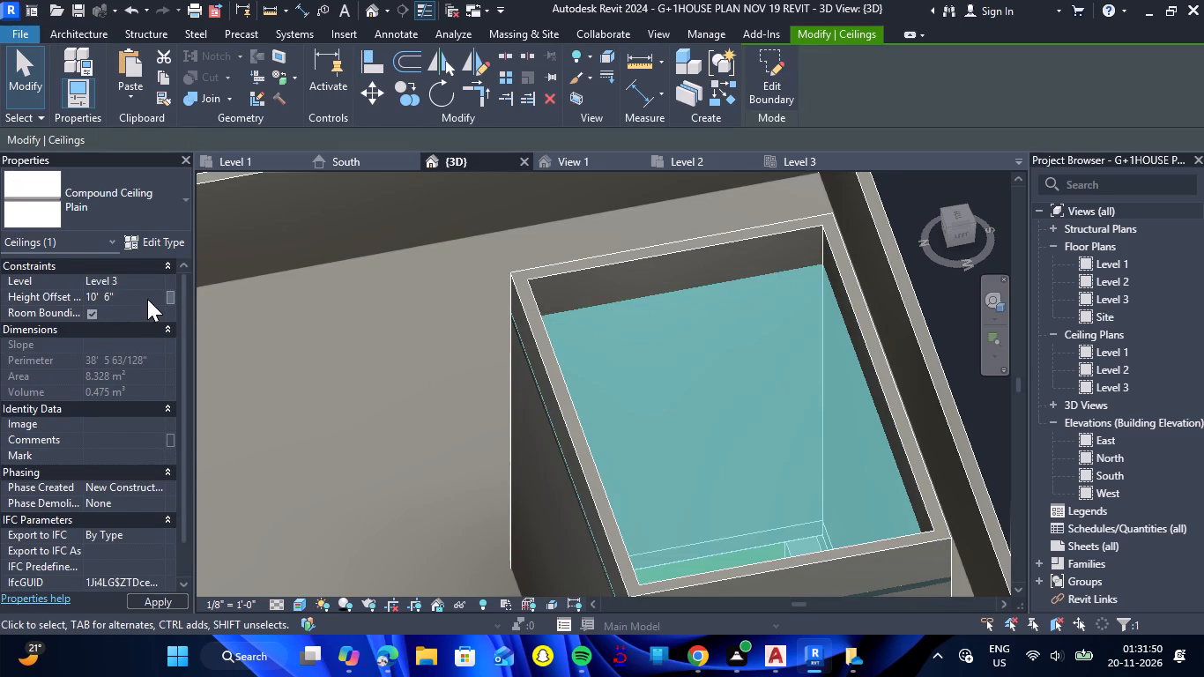
pyautogui.scroll(-4, 728, 387)
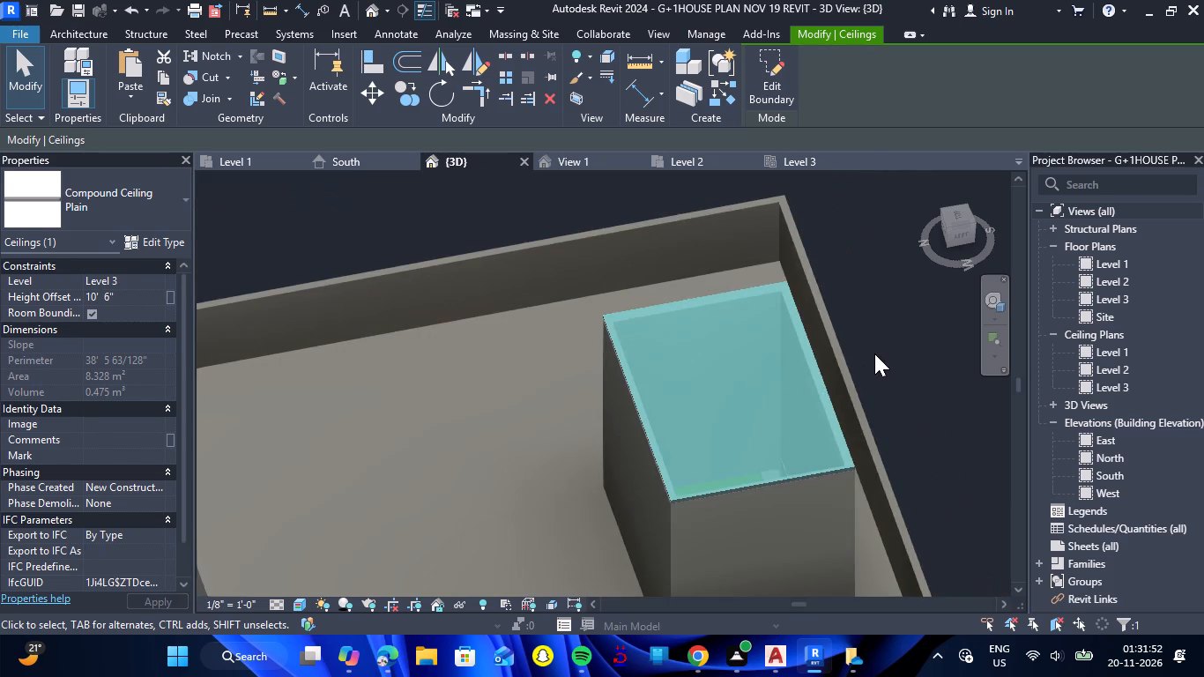
pyautogui.click(892, 353)
# Paint the top face of the roof floor with the "Concrete, Cast-in-..." material.
pyautogui.scroll(-7, 892, 353)
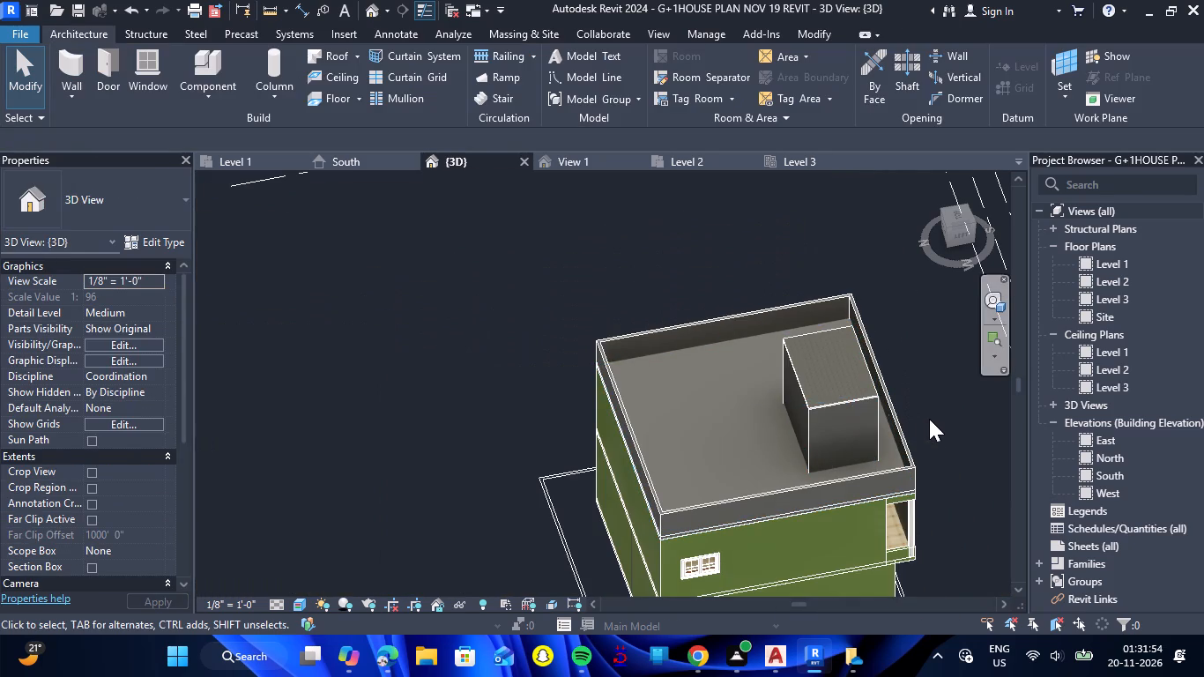
pyautogui.moveTo(940, 413); pyautogui.dragTo(912, 427)
pyautogui.keyDown('shift'); pyautogui.moveTo(940, 413); pyautogui.dragTo(912, 427, button='right'); pyautogui.keyUp('shift')
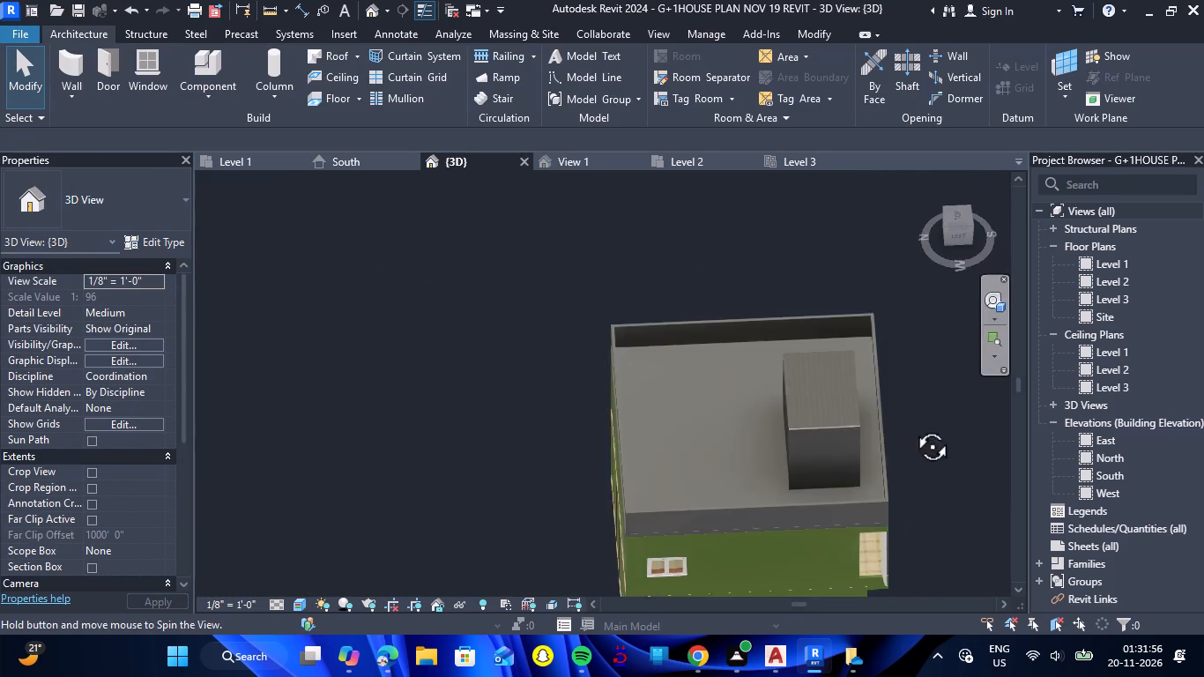
pyautogui.keyDown('shift'); pyautogui.moveTo(912, 427); pyautogui.dragTo(804, 431, button='right'); pyautogui.keyUp('shift')
pyautogui.moveTo(912, 427); pyautogui.dragTo(804, 431)
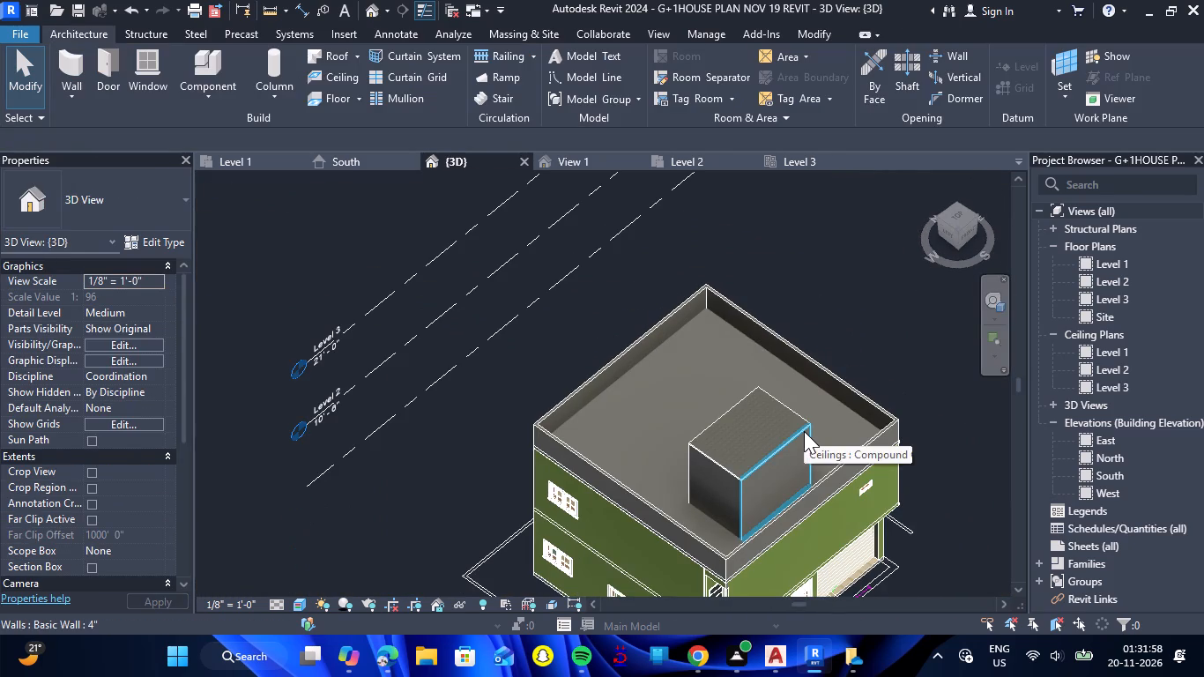
pyautogui.write('PT')
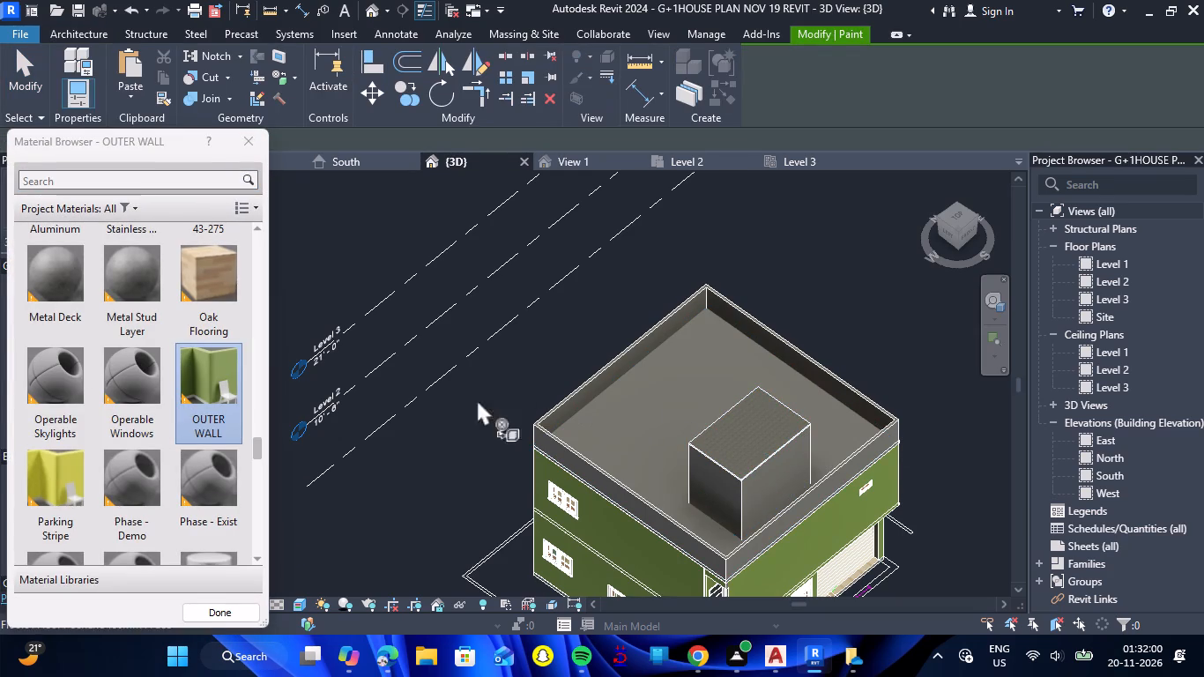
pyautogui.click(97, 183)
pyautogui.write('CON')
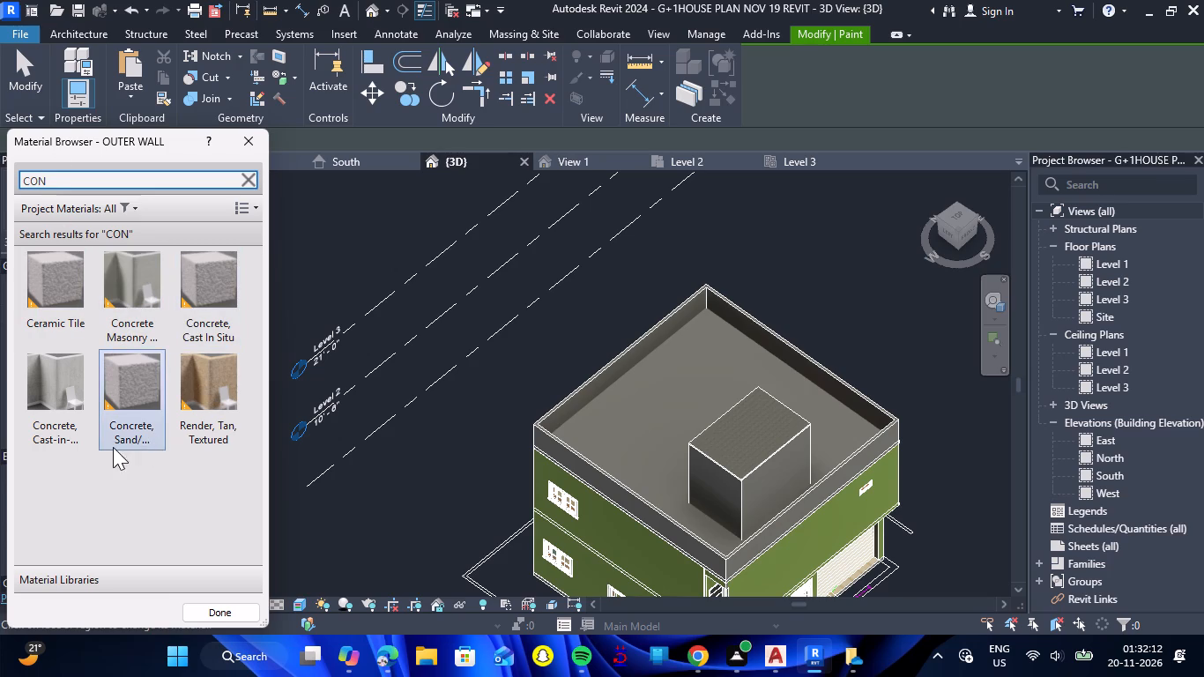
pyautogui.doubleClick(52, 426)
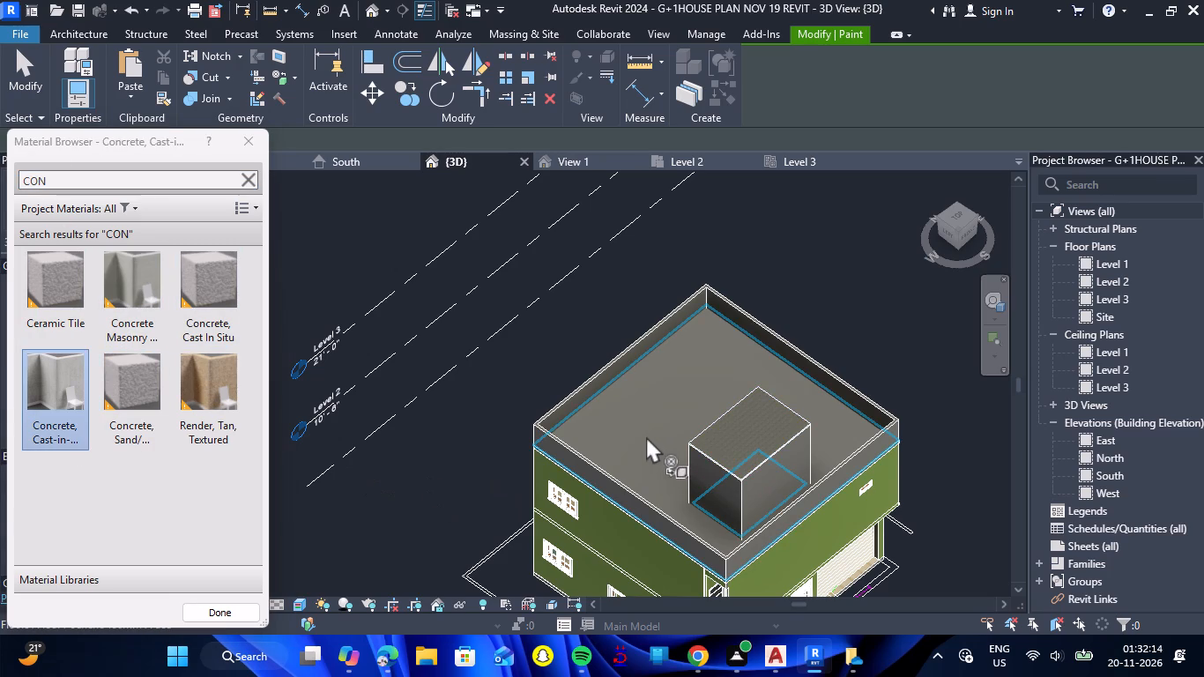
pyautogui.doubleClick(644, 435)
pyautogui.scroll(4, 644, 435)
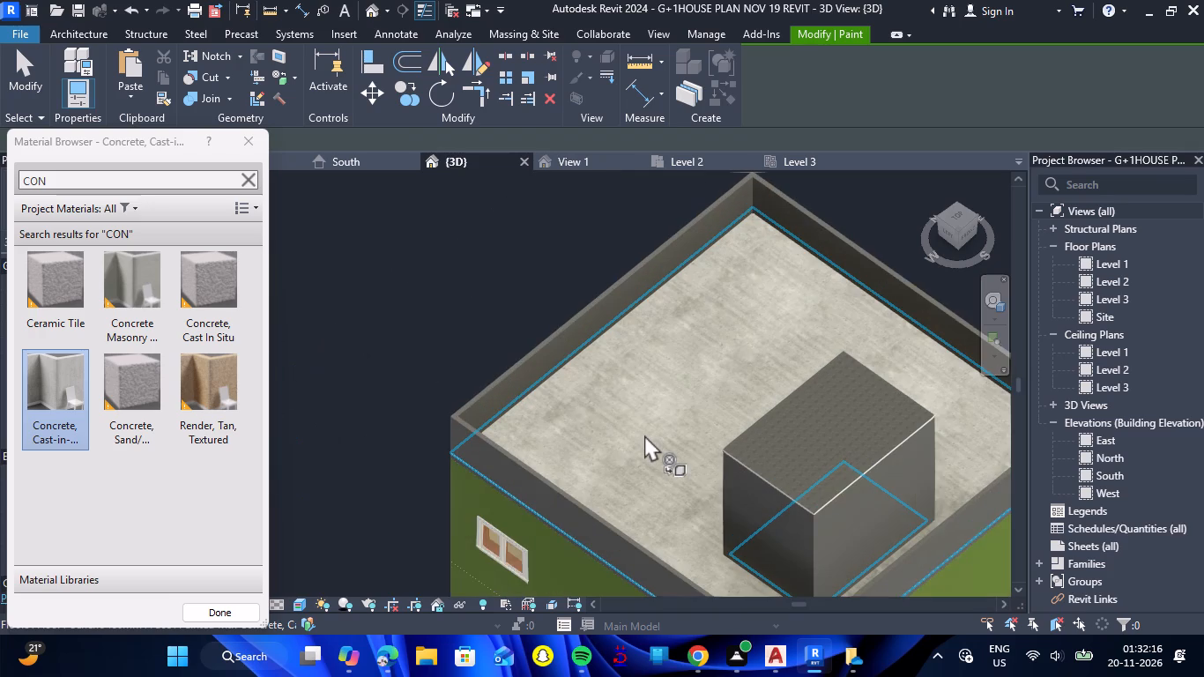
pyautogui.scroll(-2, 644, 435)
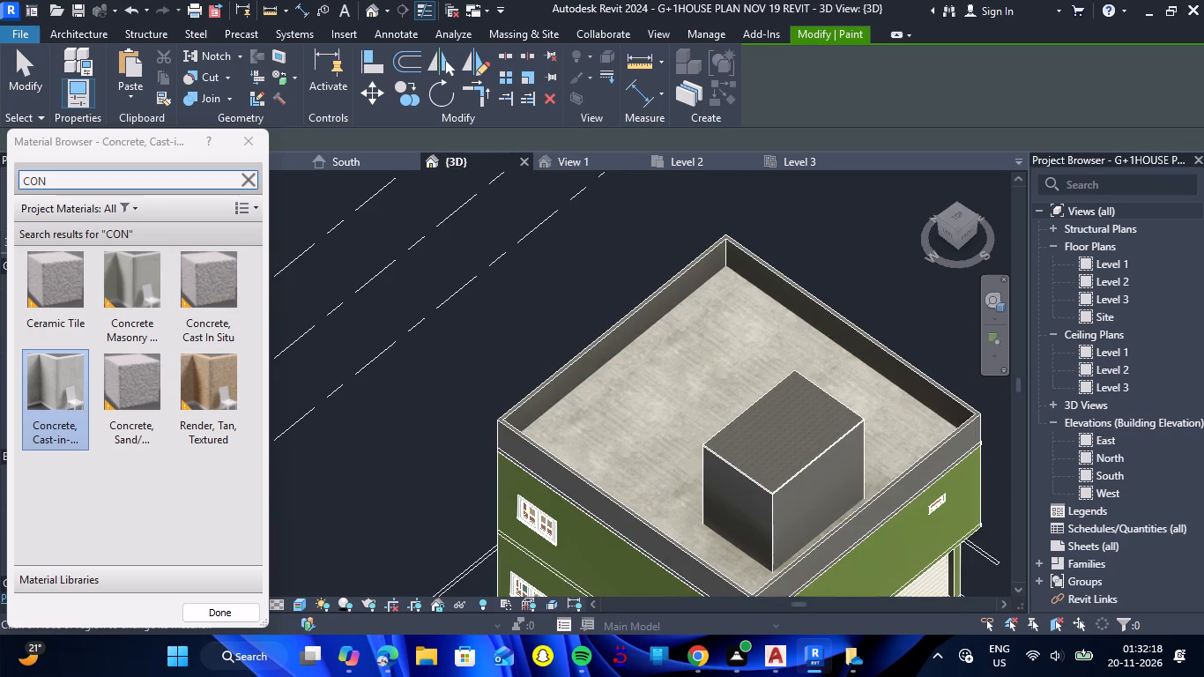
# Paint the west and south walls of the staircase shaft and the parapet's west and south outer faces with OUTER WALL.
pyautogui.click(105, 178)
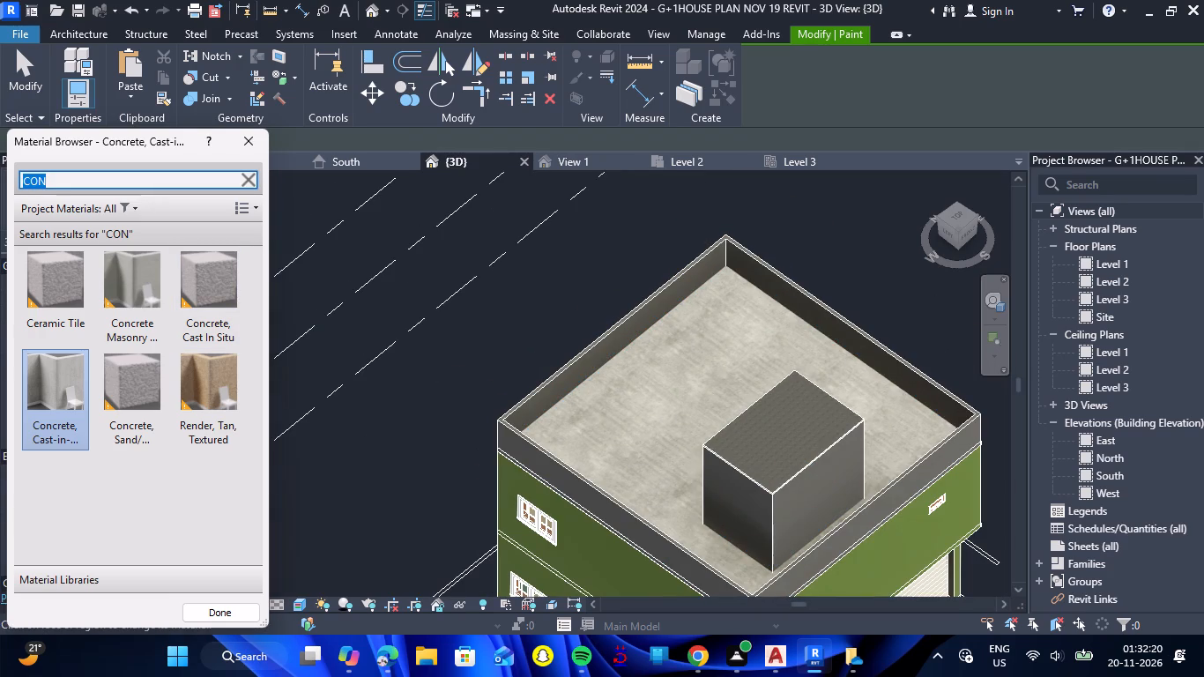
pyautogui.write('OU')
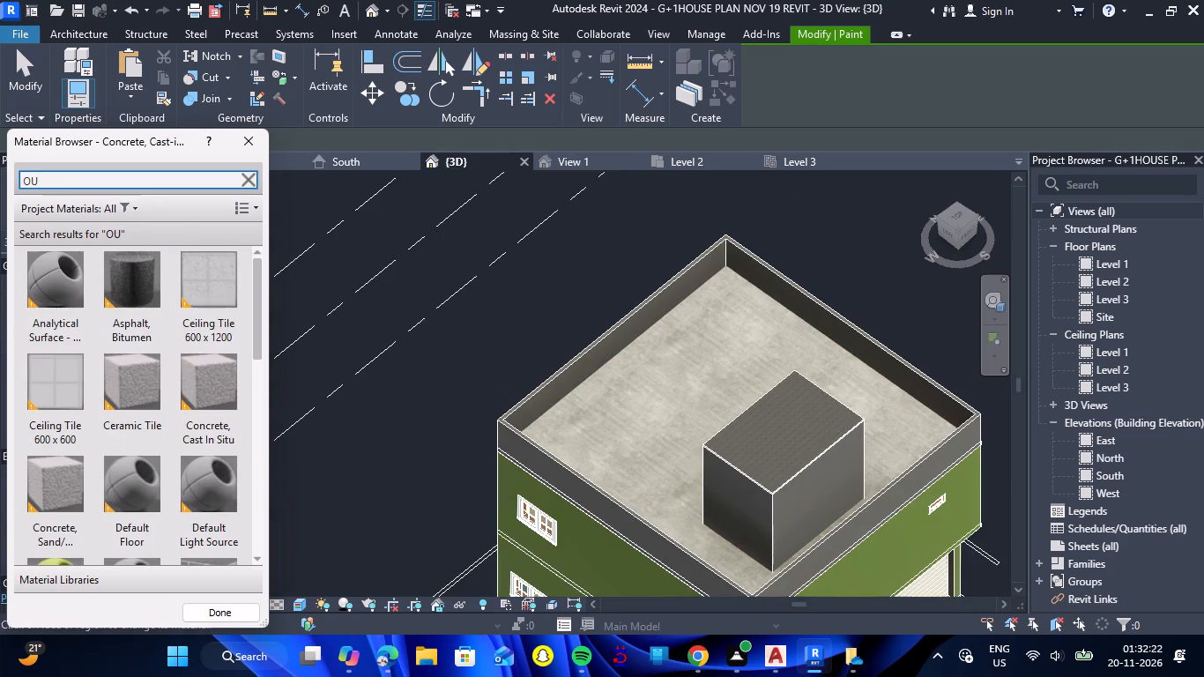
pyautogui.press('t')
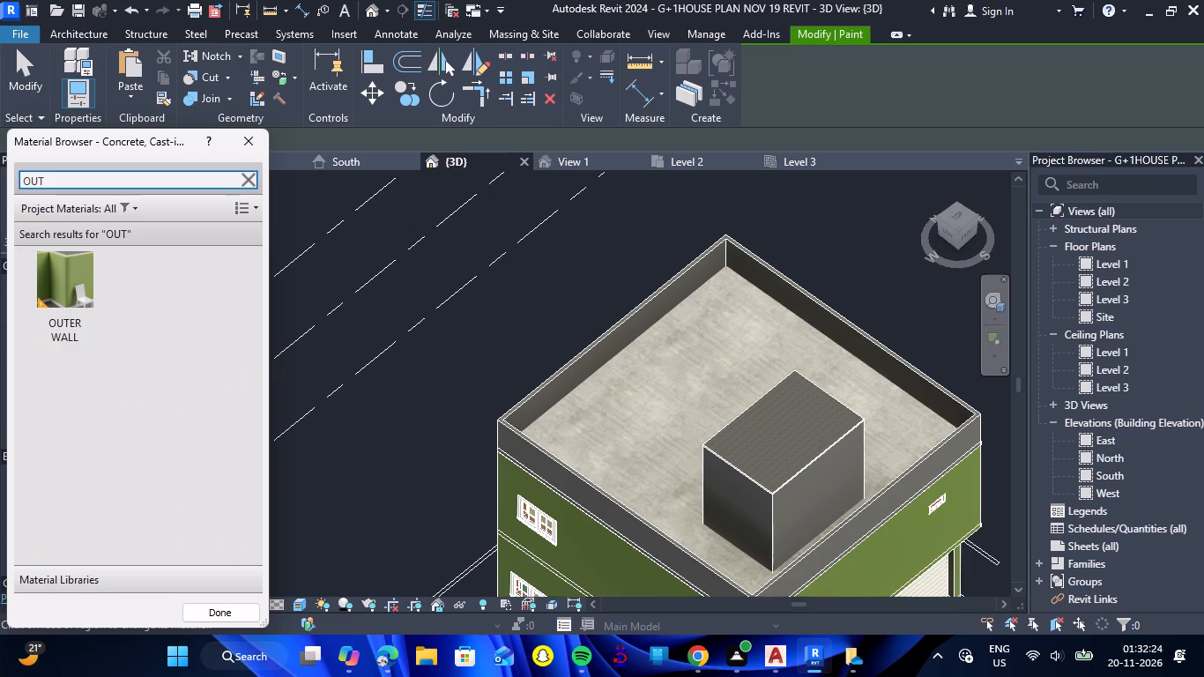
pyautogui.click(57, 287)
pyautogui.doubleClick(739, 516)
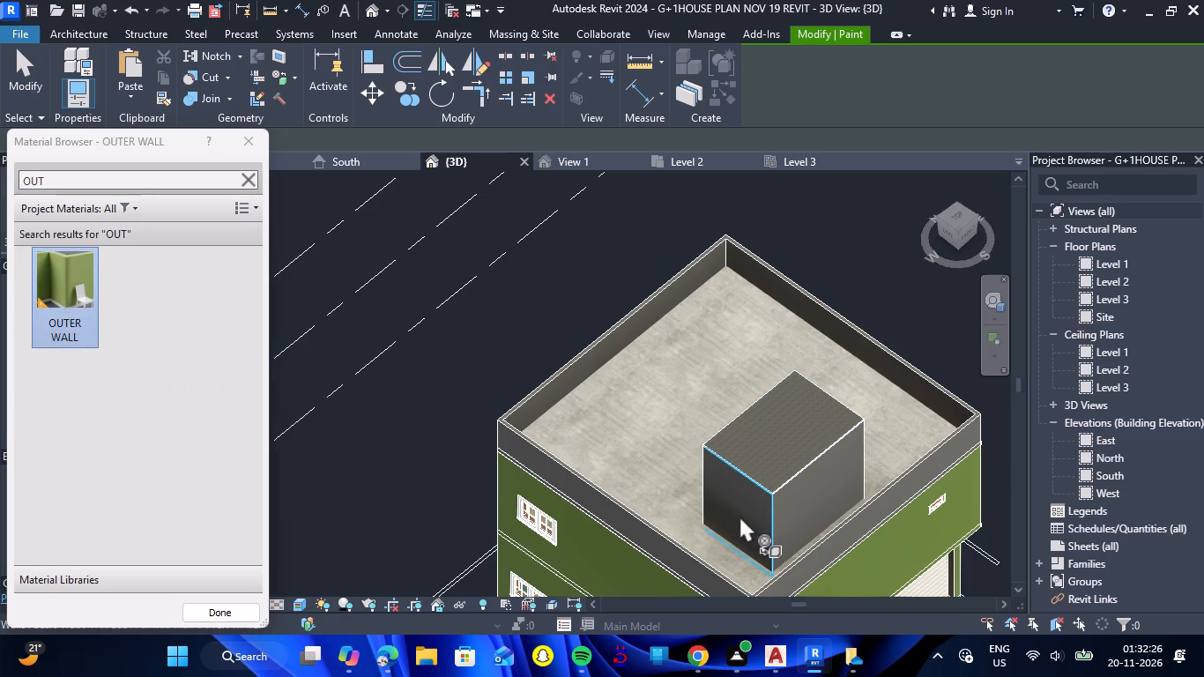
pyautogui.doubleClick(799, 509)
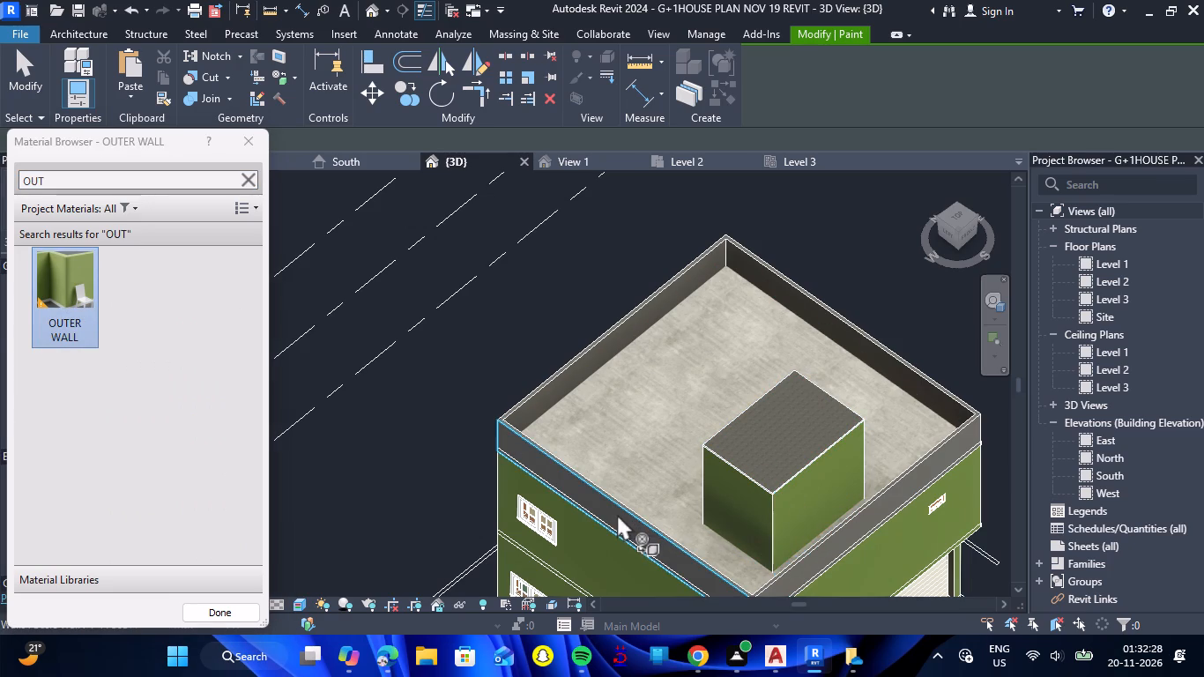
pyautogui.doubleClick(615, 513)
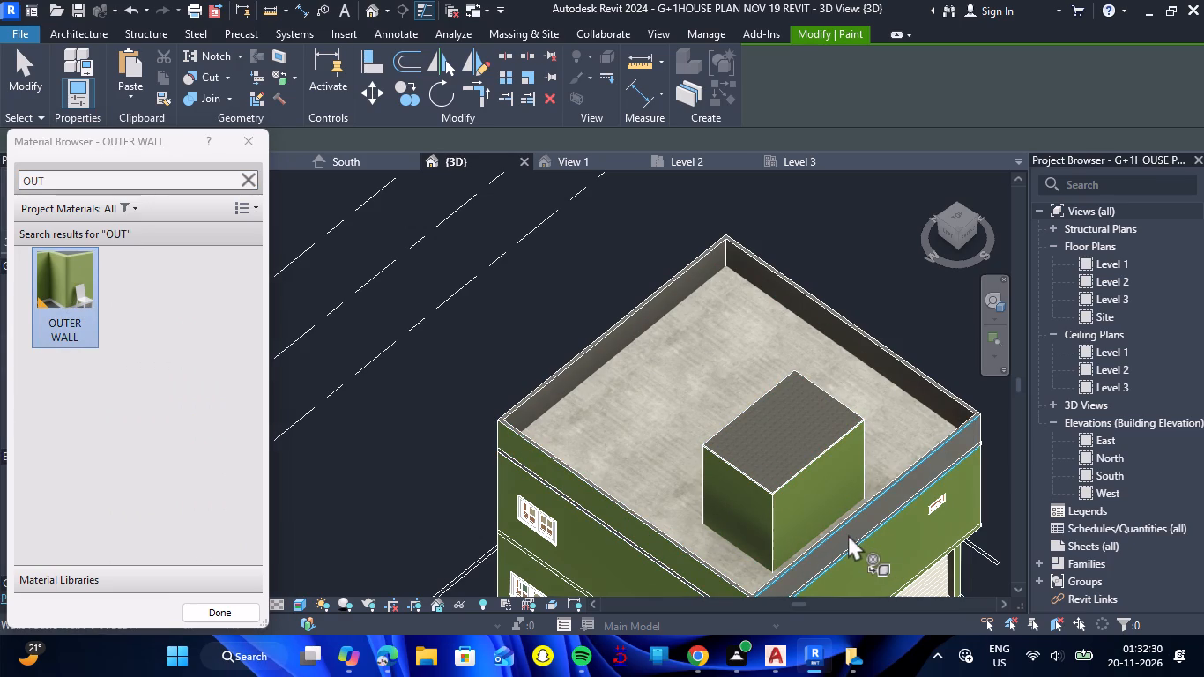
pyautogui.click(848, 534)
# Paint the east and north outer faces of the parapet and of the staircase shaft with OUTER WALL.
pyautogui.scroll(-5, 812, 449)
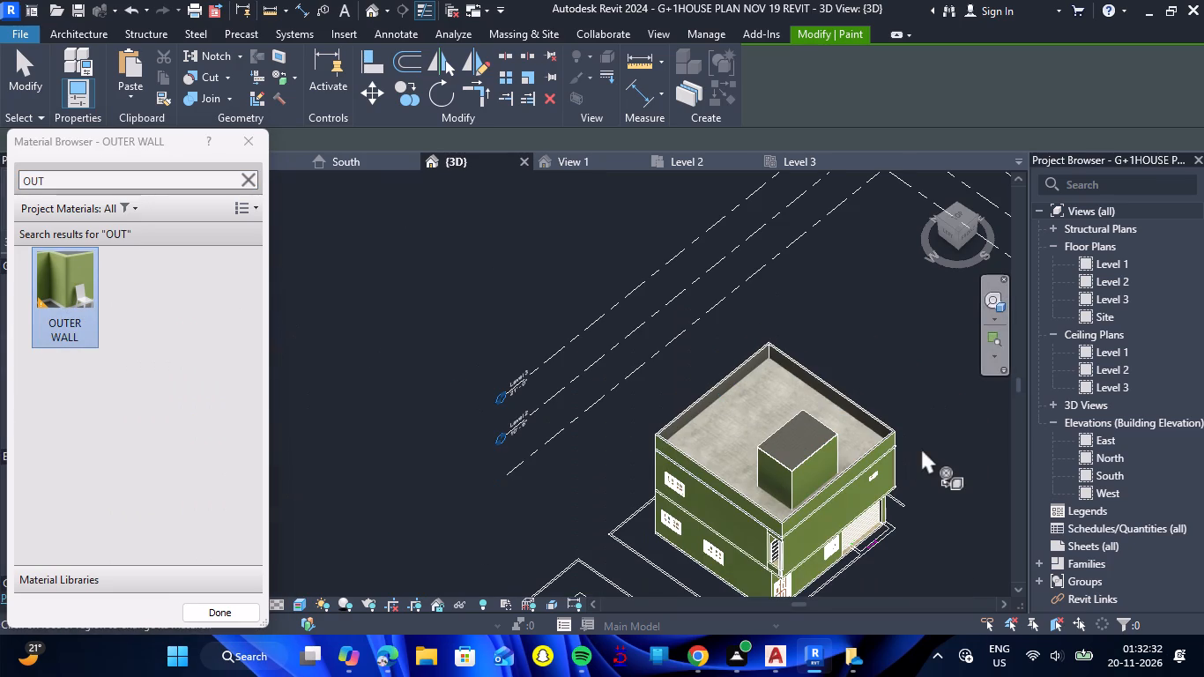
pyautogui.keyDown('shift'); pyautogui.moveTo(936, 454); pyautogui.dragTo(643, 409); pyautogui.keyUp('shift')
pyautogui.keyDown('shift'); pyautogui.moveTo(936, 454); pyautogui.dragTo(643, 409, button='right'); pyautogui.keyUp('shift')
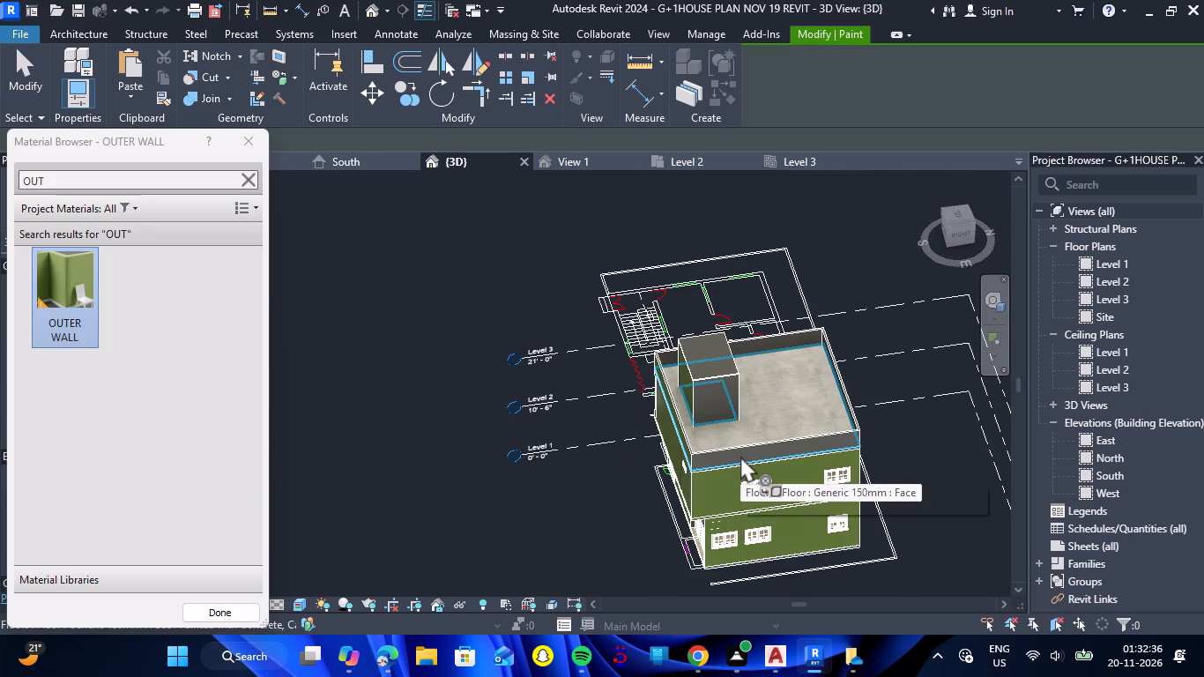
pyautogui.scroll(9, 740, 456)
pyautogui.click(721, 443)
pyautogui.scroll(-3, 718, 444)
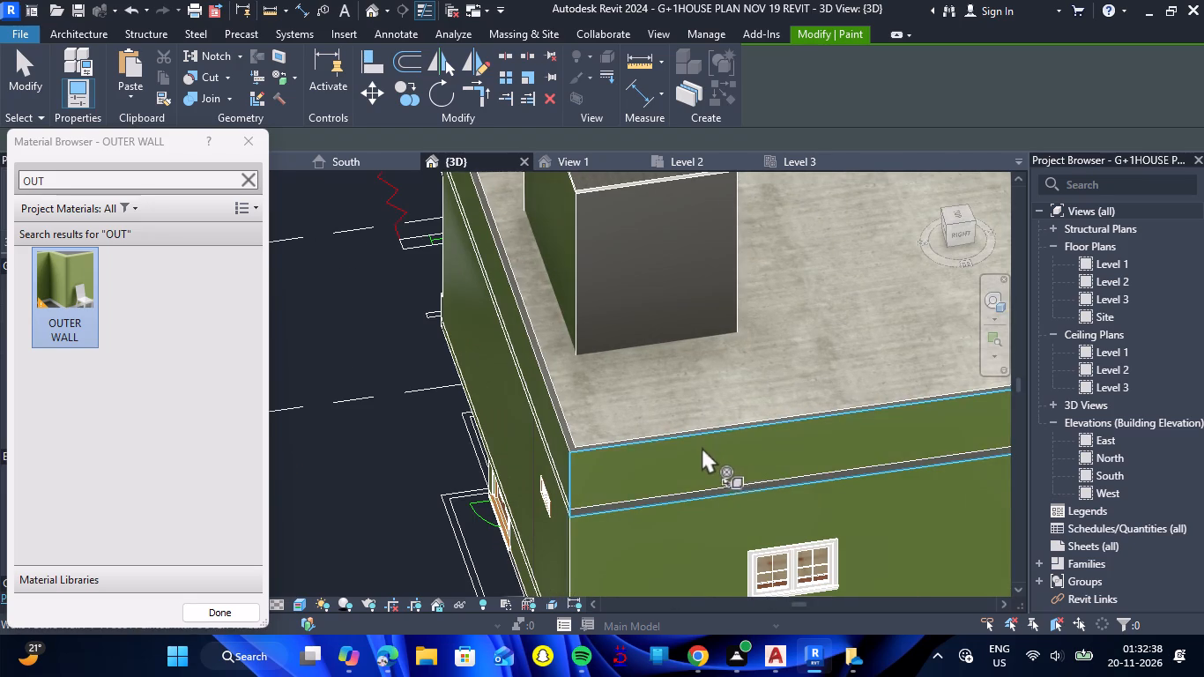
pyautogui.scroll(-4, 702, 447)
pyautogui.click(681, 375)
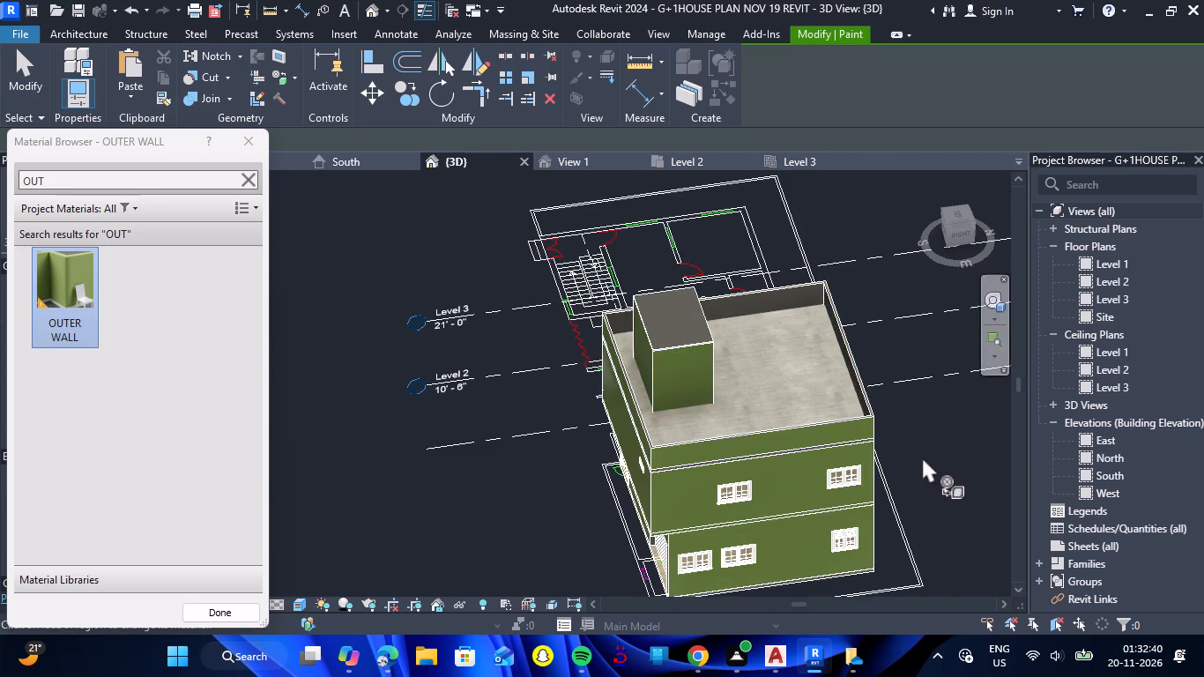
pyautogui.keyDown('shift'); pyautogui.moveTo(922, 457); pyautogui.dragTo(741, 371); pyautogui.keyUp('shift')
pyautogui.keyDown('shift'); pyautogui.moveTo(922, 457); pyautogui.dragTo(741, 371, button='right'); pyautogui.keyUp('shift')
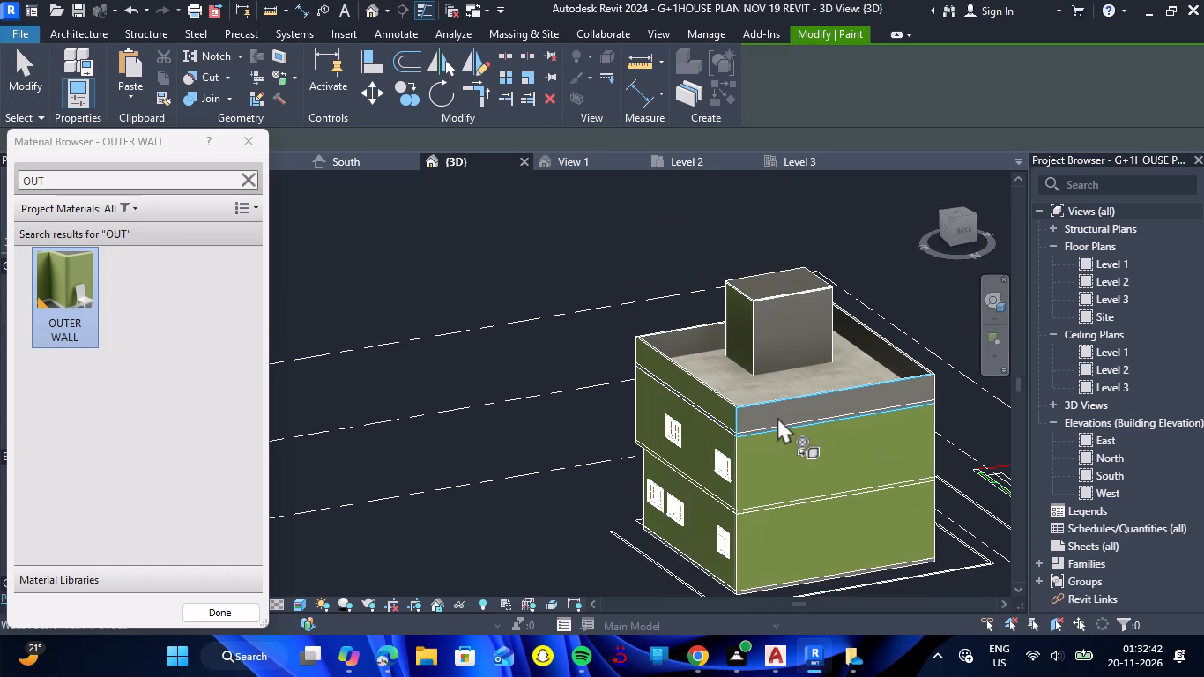
pyautogui.doubleClick(777, 417)
pyautogui.click(783, 344)
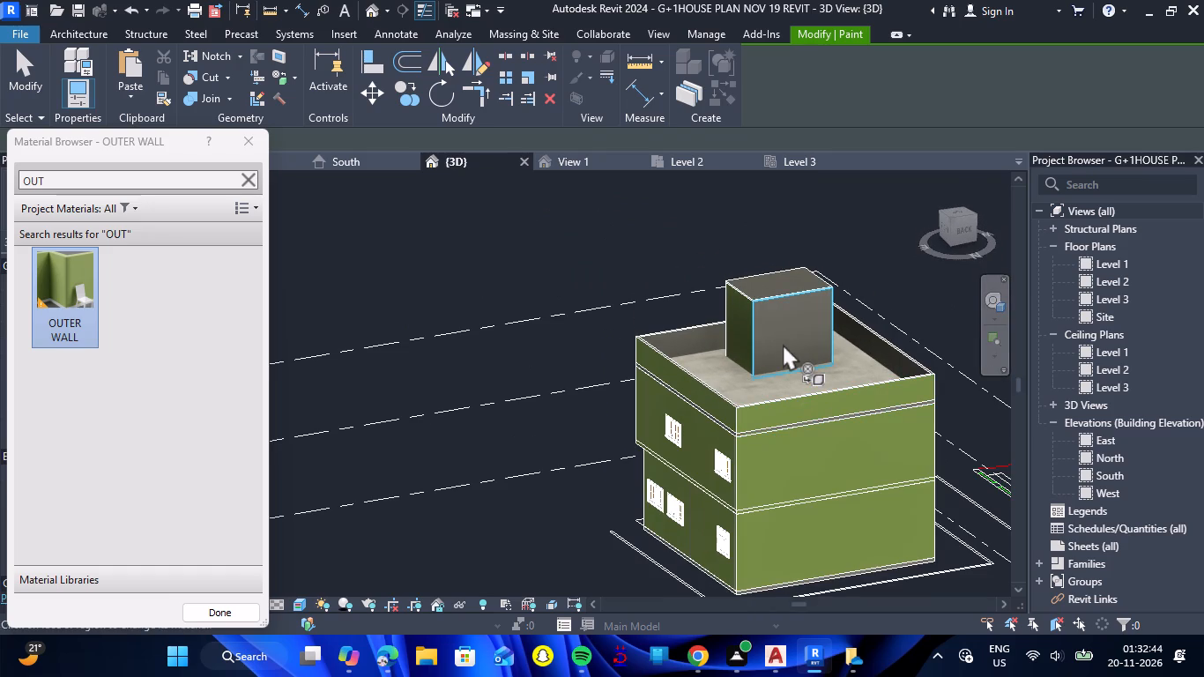
# Paint the east edge of the Level 3 roof slab with OUTER WALL.
pyautogui.scroll(20, 722, 431)
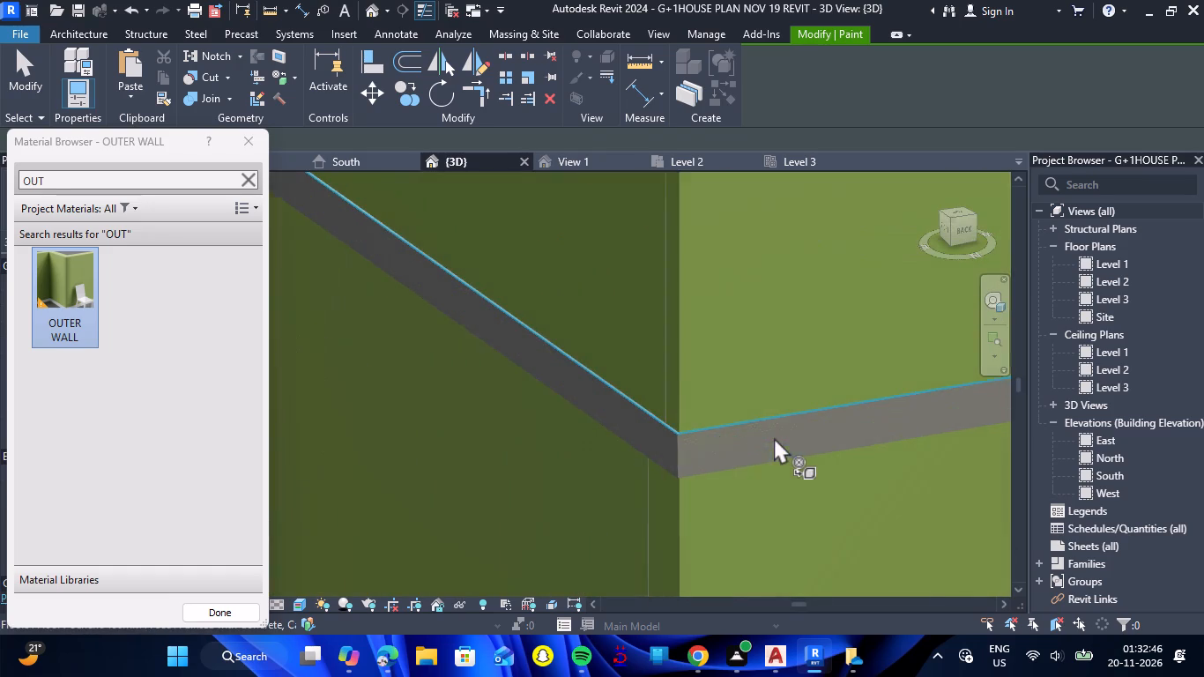
pyautogui.scroll(6, 594, 470)
pyautogui.click(687, 459)
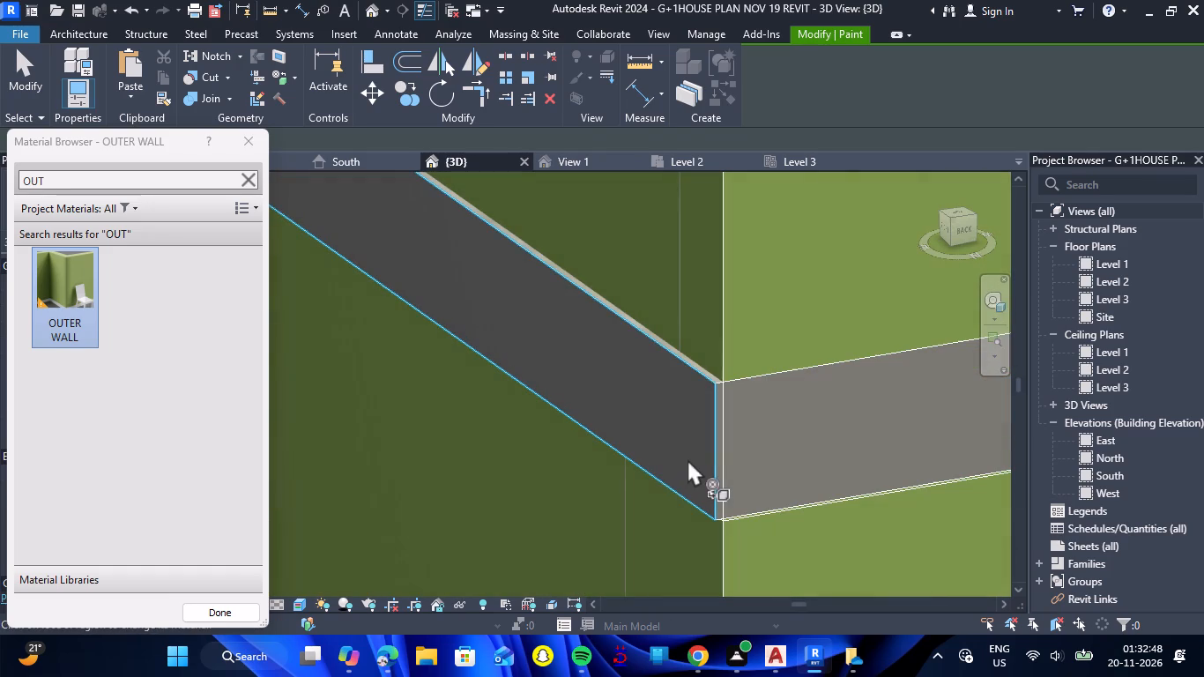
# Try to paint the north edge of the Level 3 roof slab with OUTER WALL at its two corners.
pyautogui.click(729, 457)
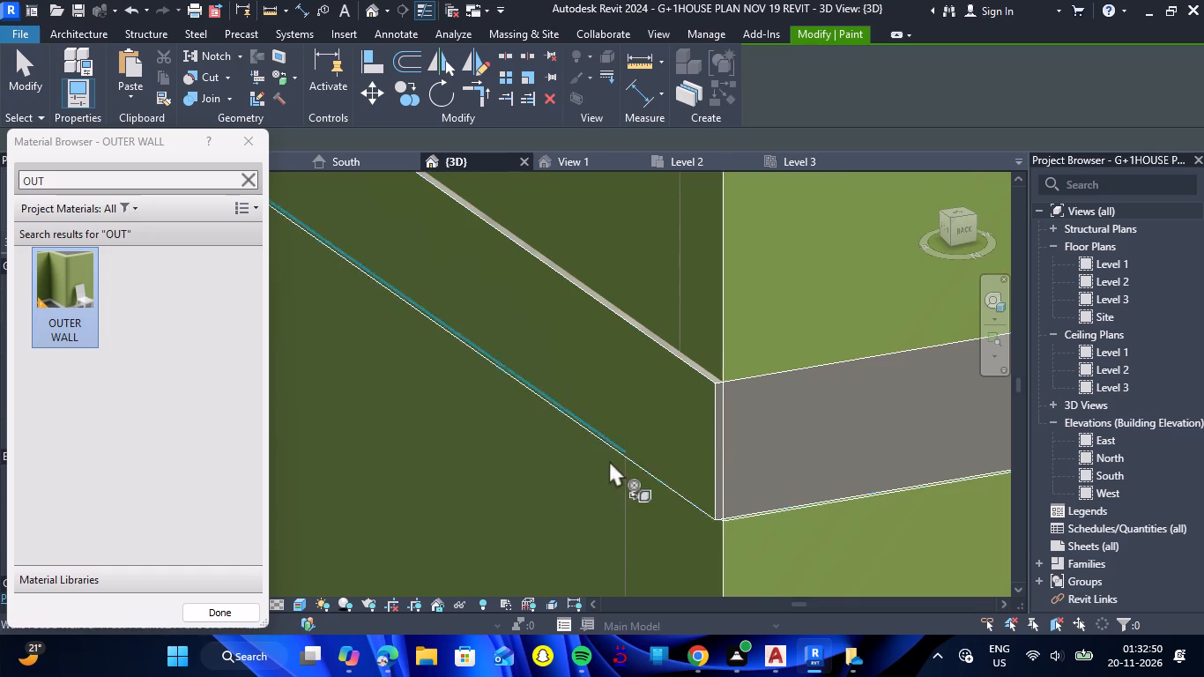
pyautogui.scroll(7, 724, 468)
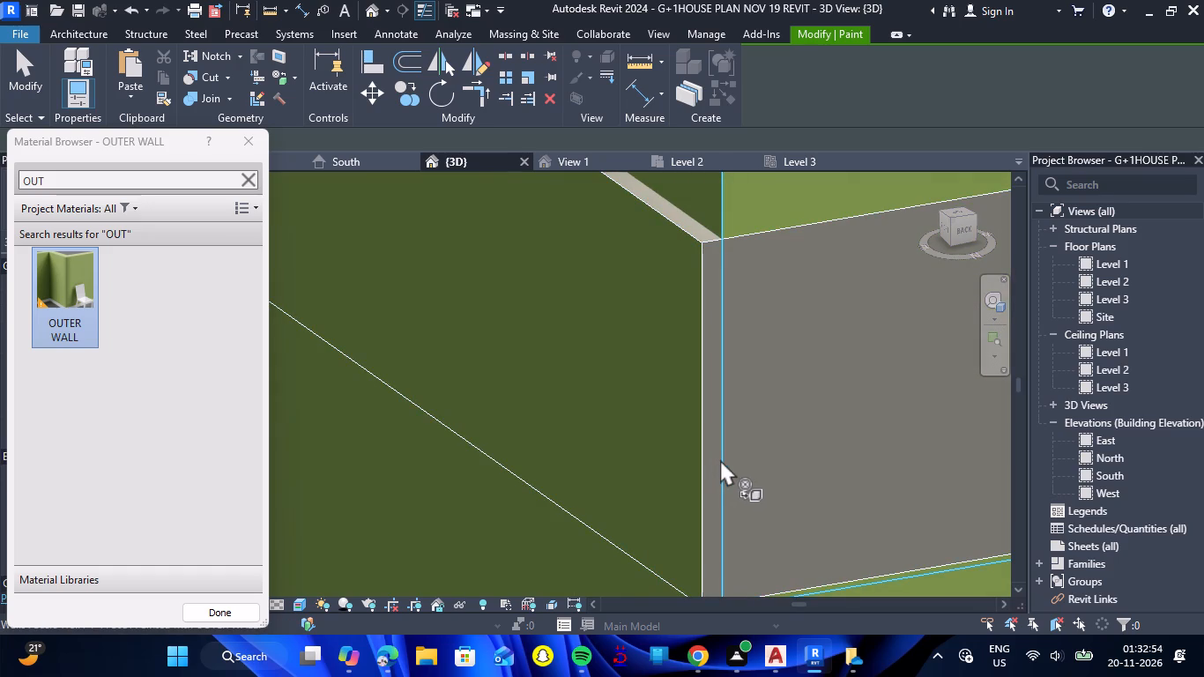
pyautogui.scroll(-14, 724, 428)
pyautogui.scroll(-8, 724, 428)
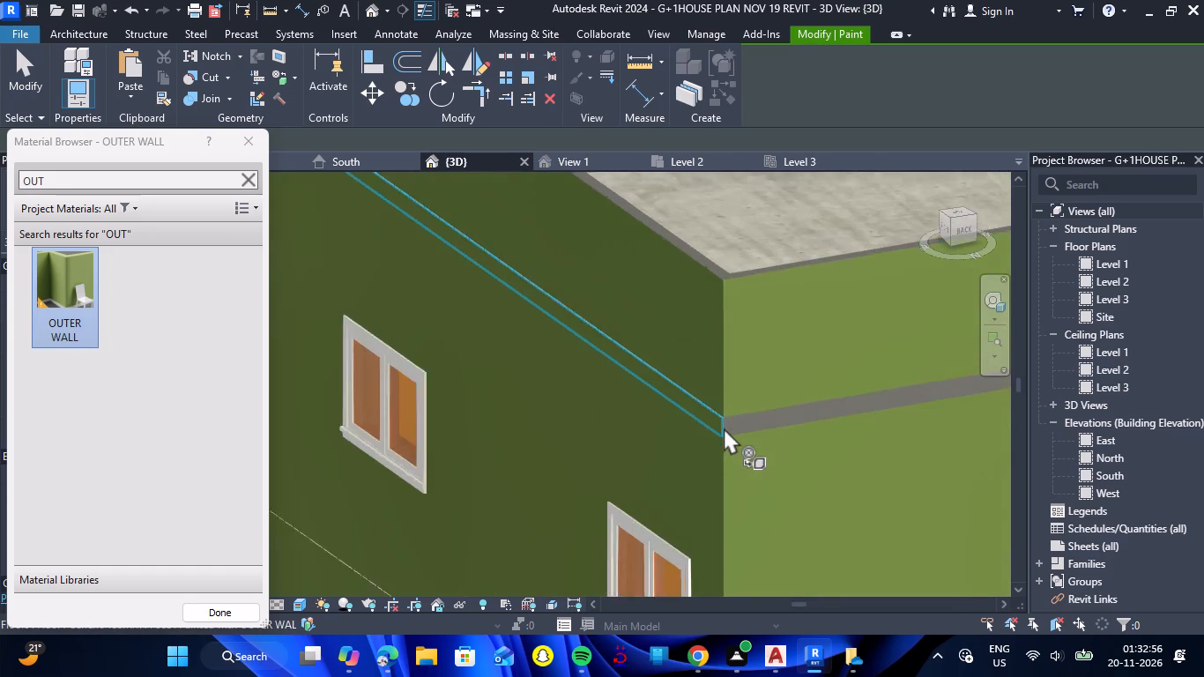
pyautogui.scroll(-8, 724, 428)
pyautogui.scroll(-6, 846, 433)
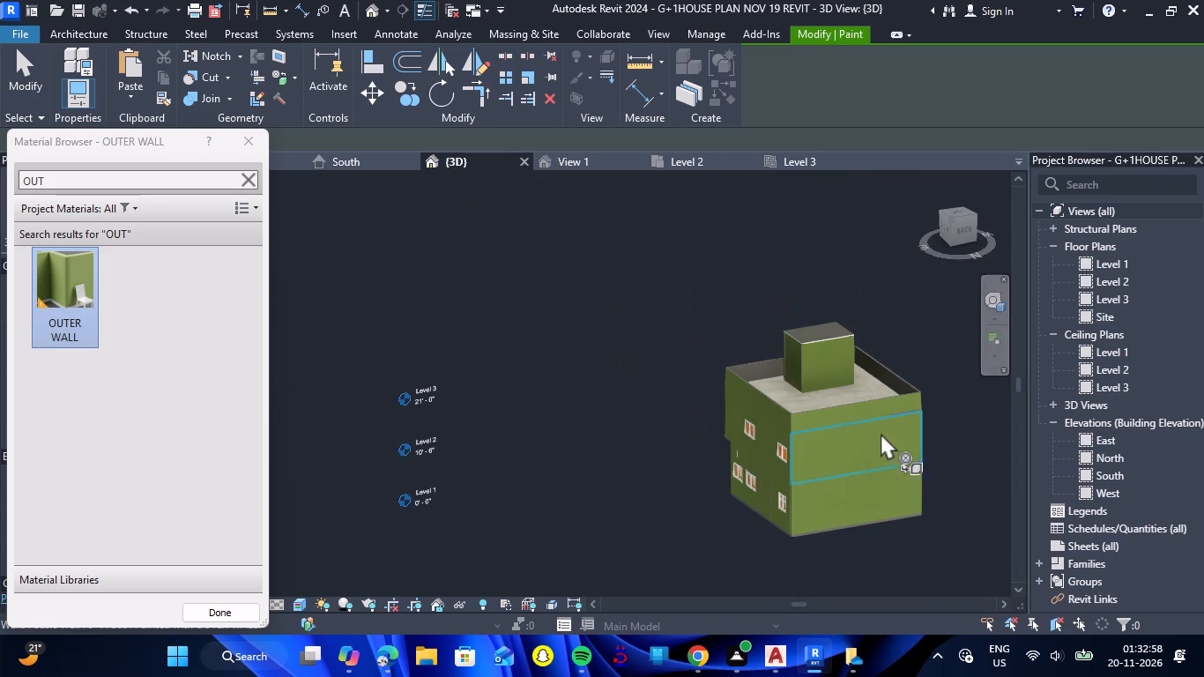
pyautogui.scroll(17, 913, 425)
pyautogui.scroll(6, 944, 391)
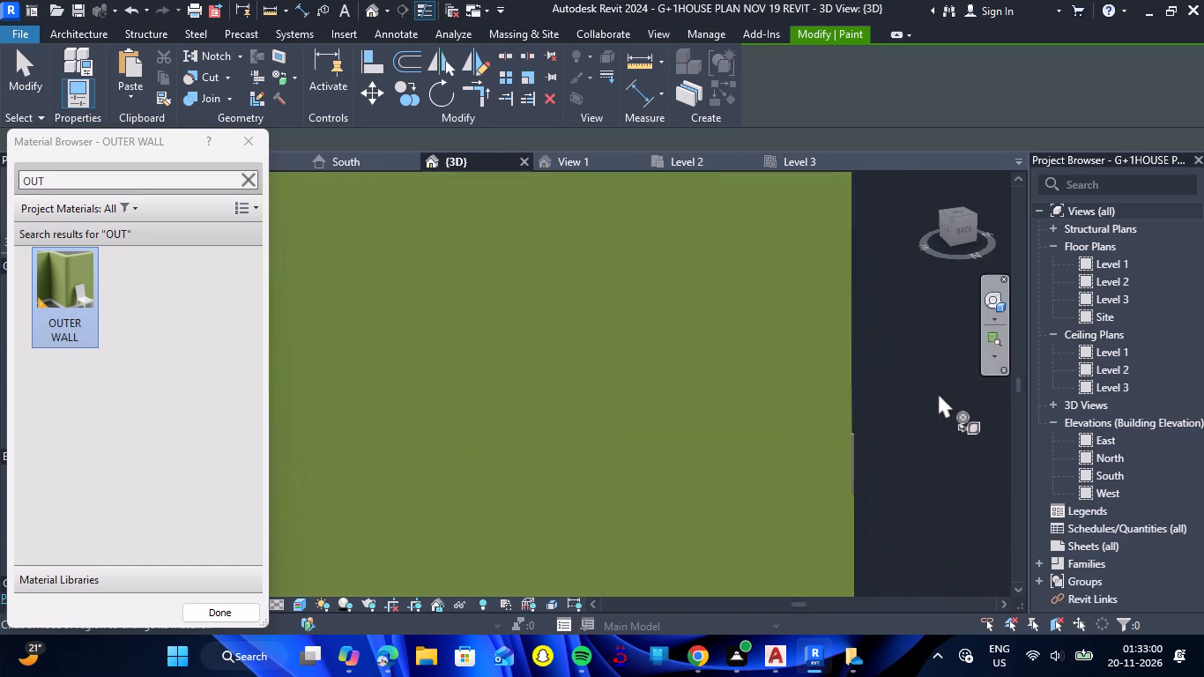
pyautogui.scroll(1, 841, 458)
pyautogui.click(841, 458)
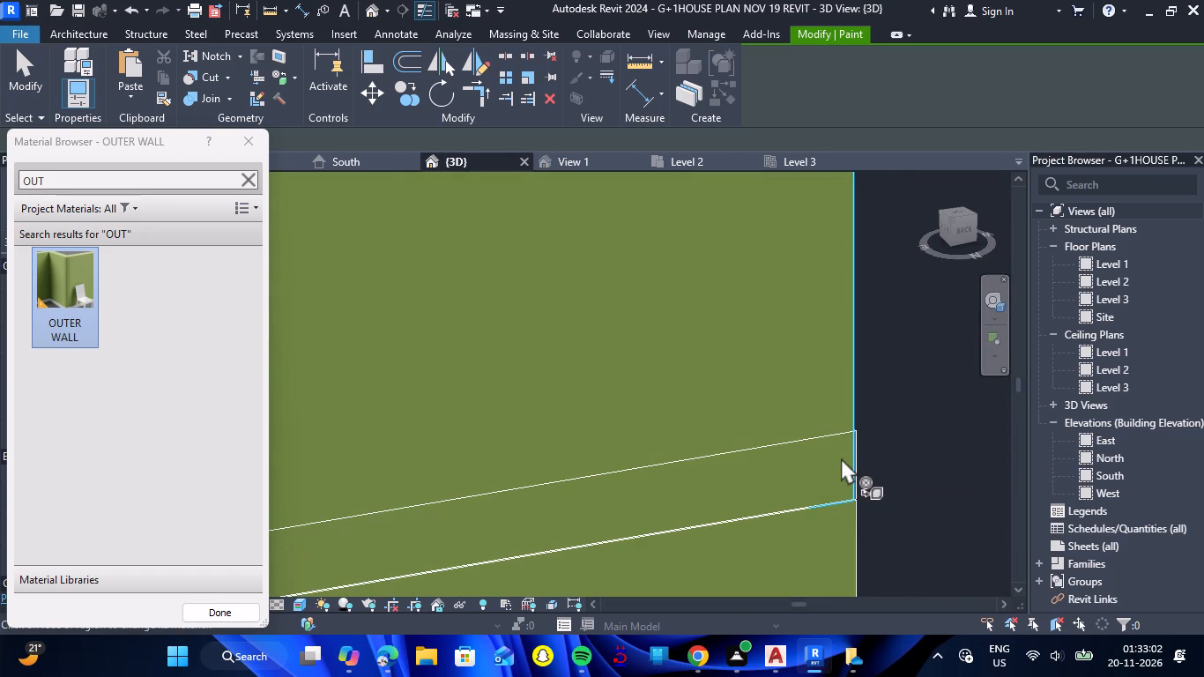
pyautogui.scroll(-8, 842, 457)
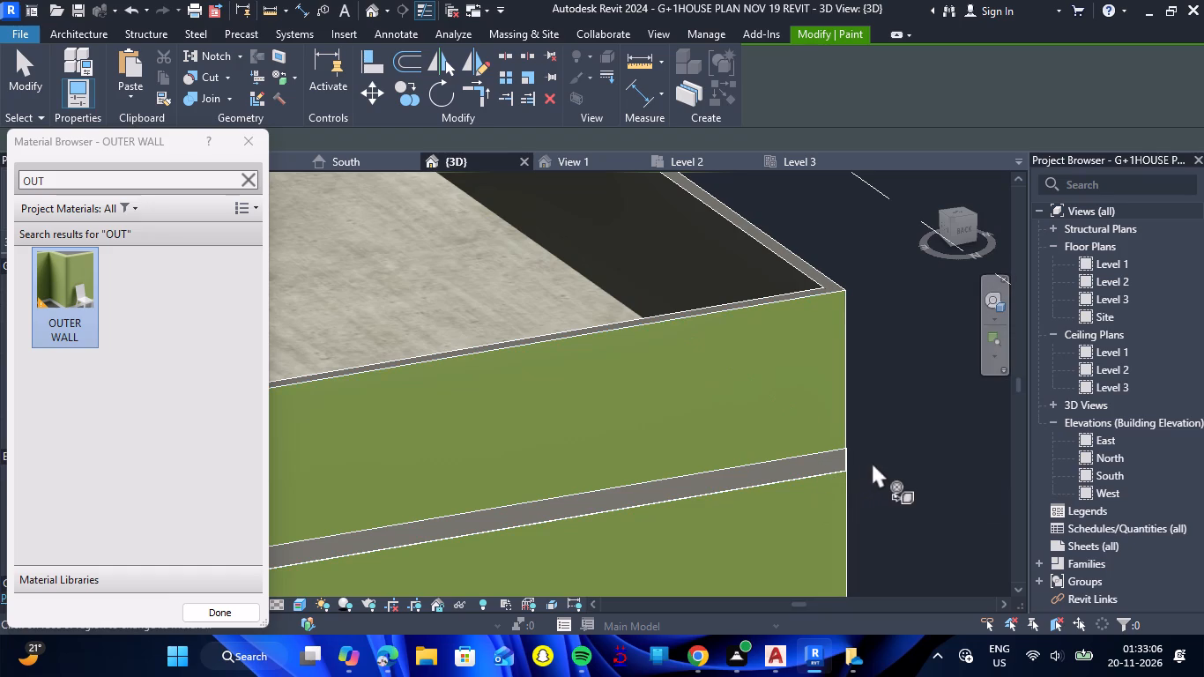
# Paint the west and north edges of the Level 3 roof slab with OUTER WALL.
pyautogui.moveTo(892, 463); pyautogui.dragTo(797, 380)
pyautogui.keyDown('shift'); pyautogui.moveTo(892, 463); pyautogui.dragTo(797, 380, button='right'); pyautogui.keyUp('shift')
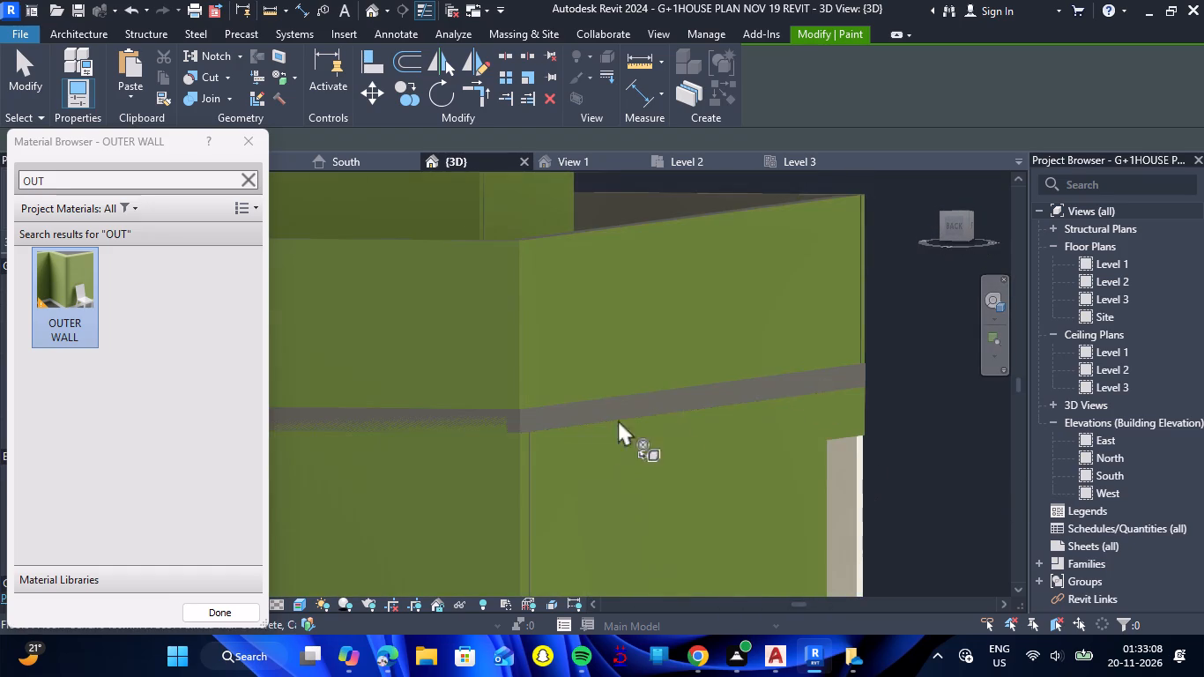
pyautogui.scroll(12, 524, 408)
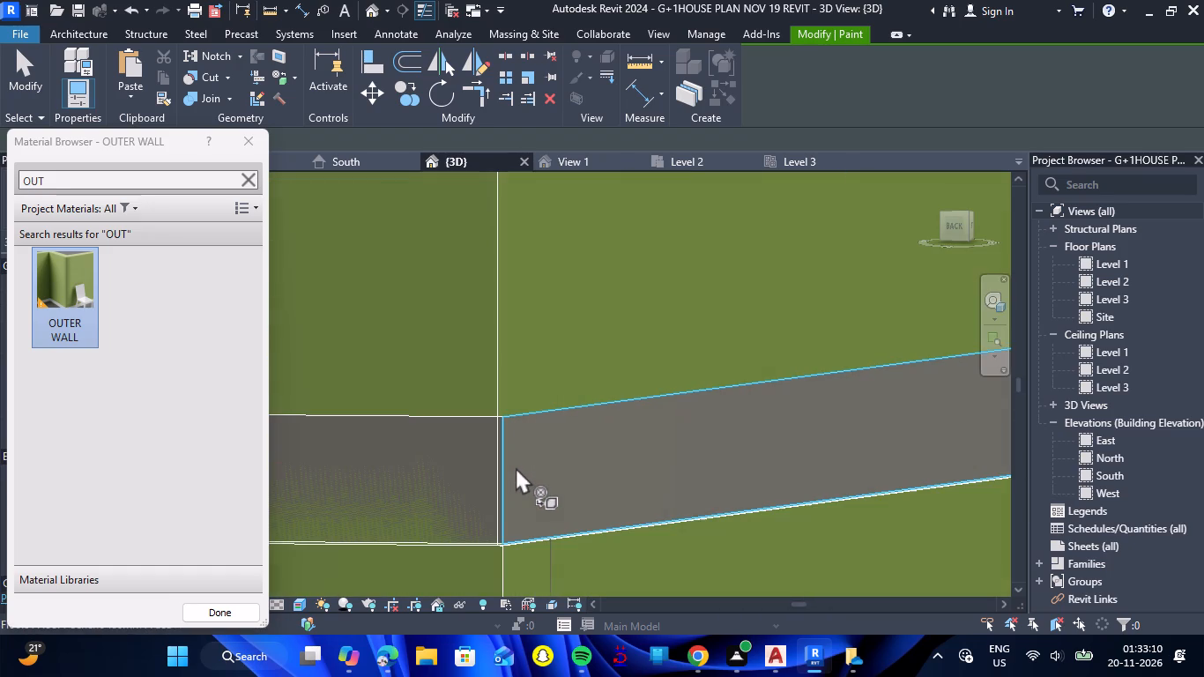
pyautogui.click(516, 467)
pyautogui.scroll(7, 490, 497)
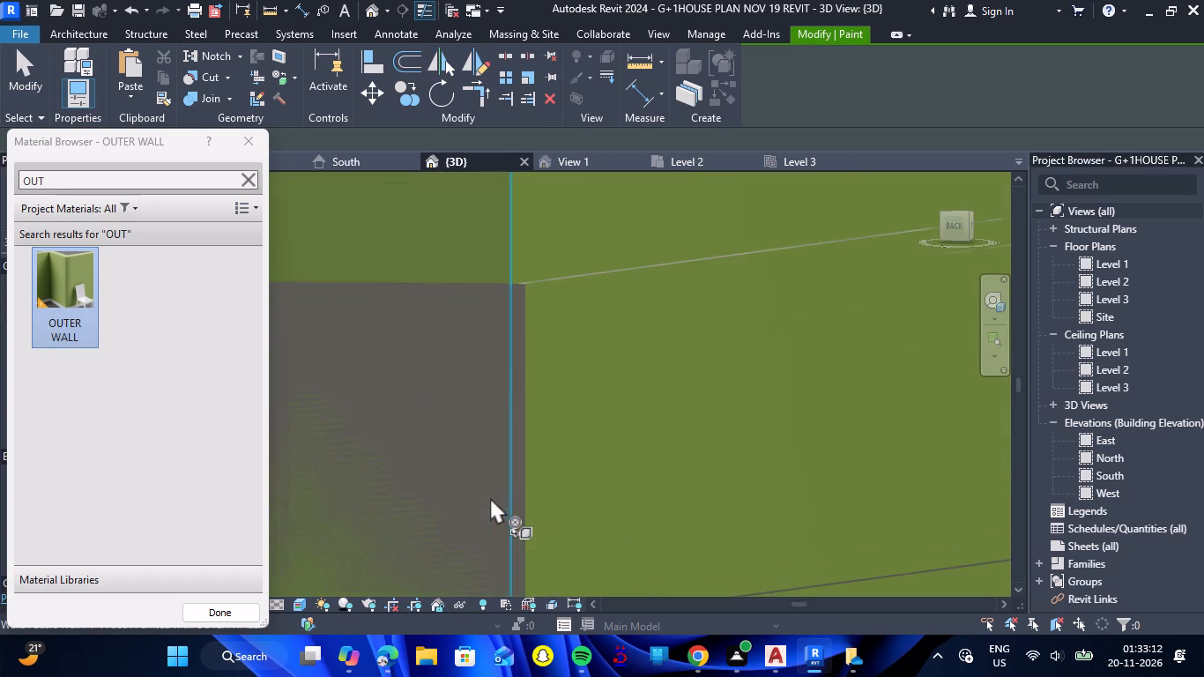
pyautogui.scroll(2, 490, 497)
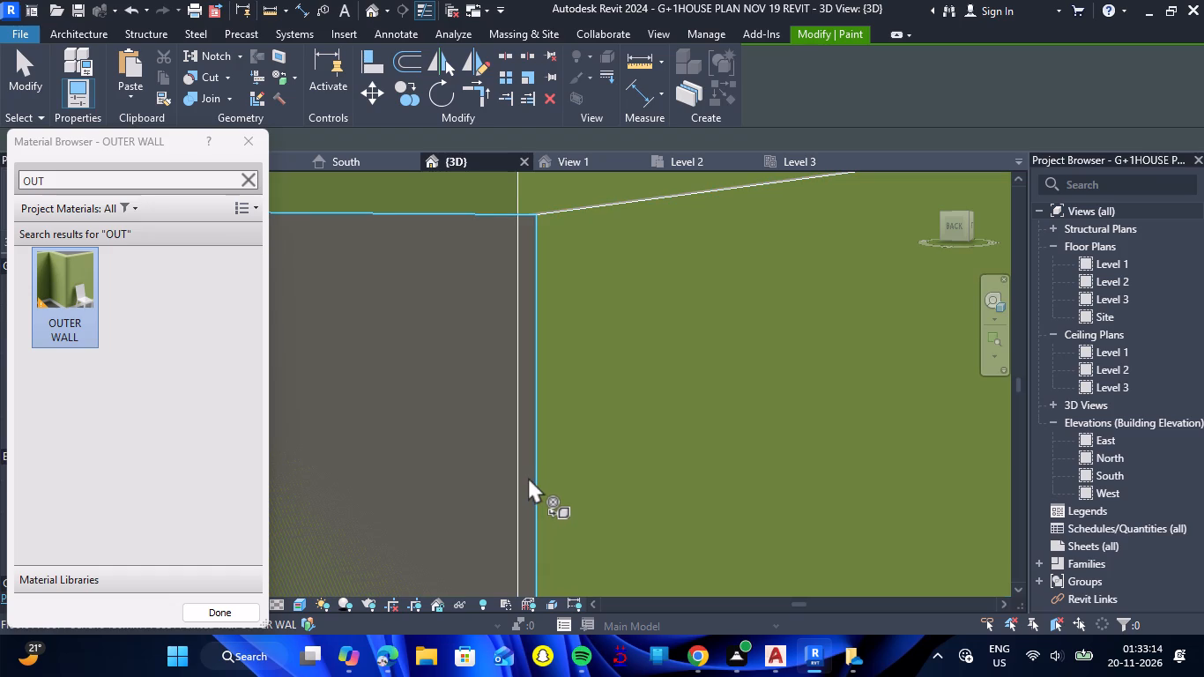
pyautogui.click(526, 477)
pyautogui.scroll(-11, 591, 466)
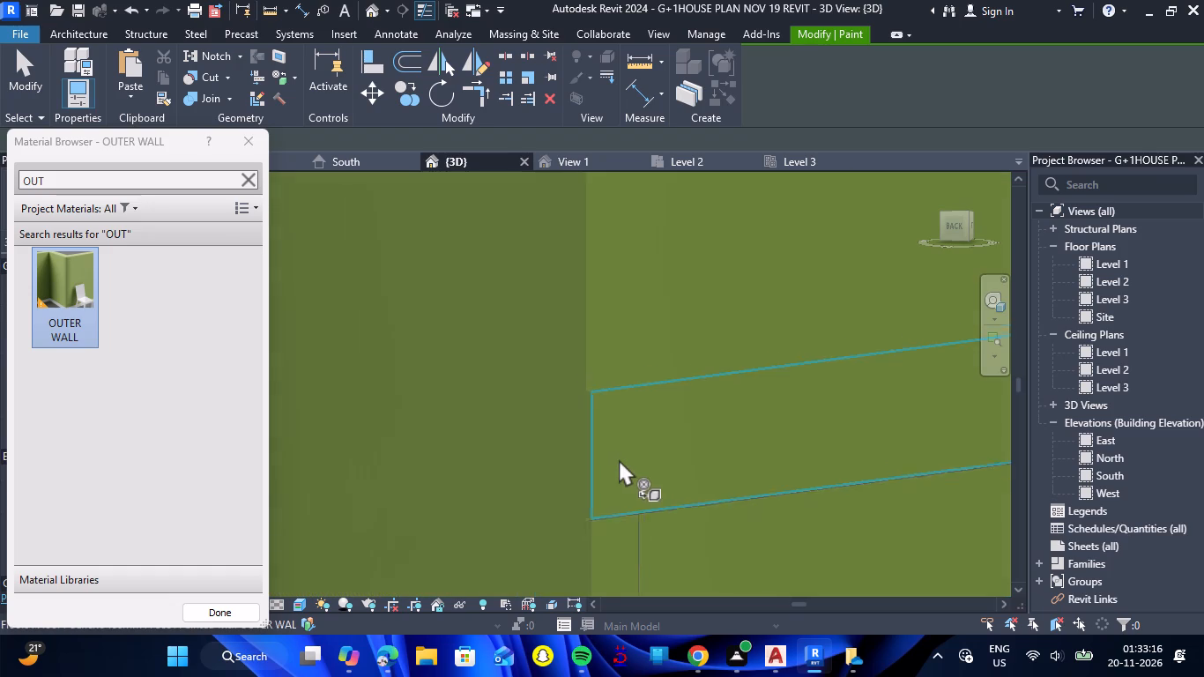
pyautogui.scroll(-20, 619, 459)
pyautogui.scroll(-2, 622, 452)
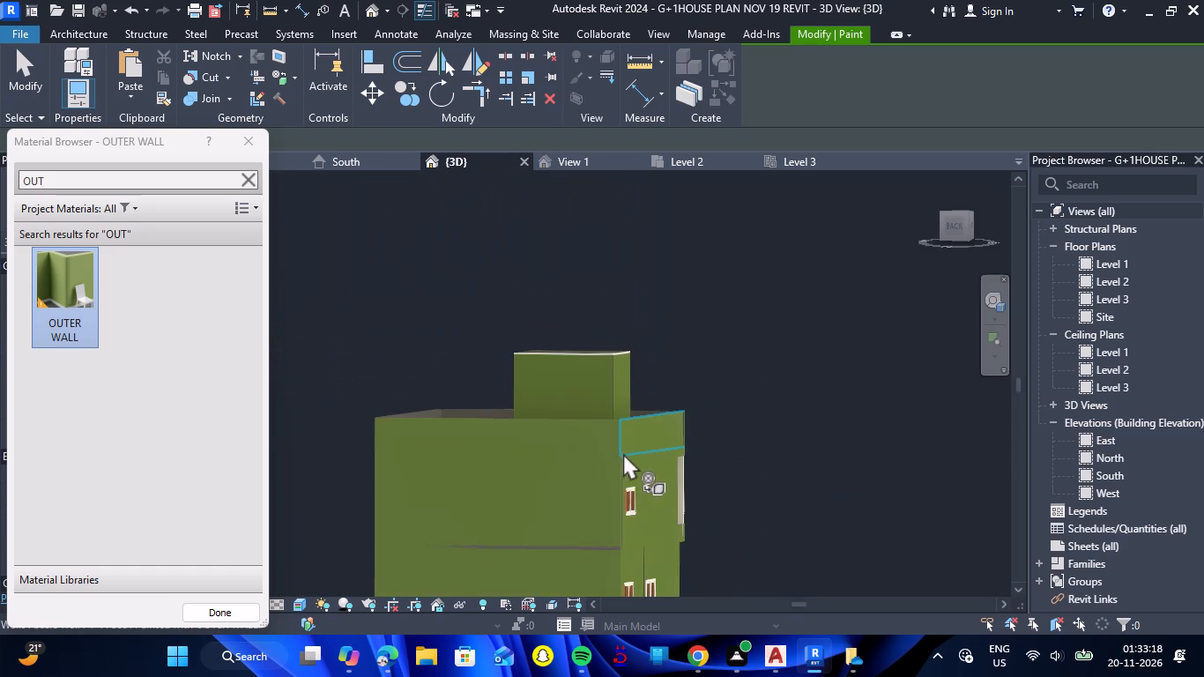
# Examine the Level 2 slab edge along the north facade at its northwest corner.
pyautogui.scroll(15, 611, 544)
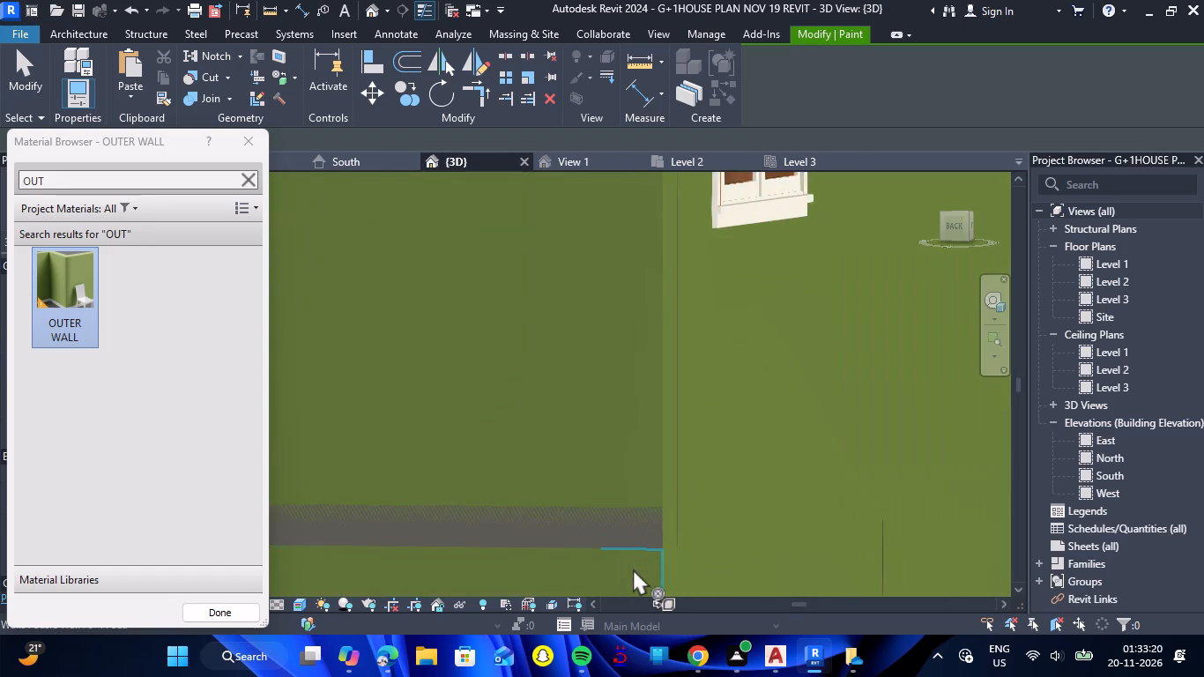
pyautogui.scroll(12, 633, 569)
pyautogui.scroll(5, 695, 495)
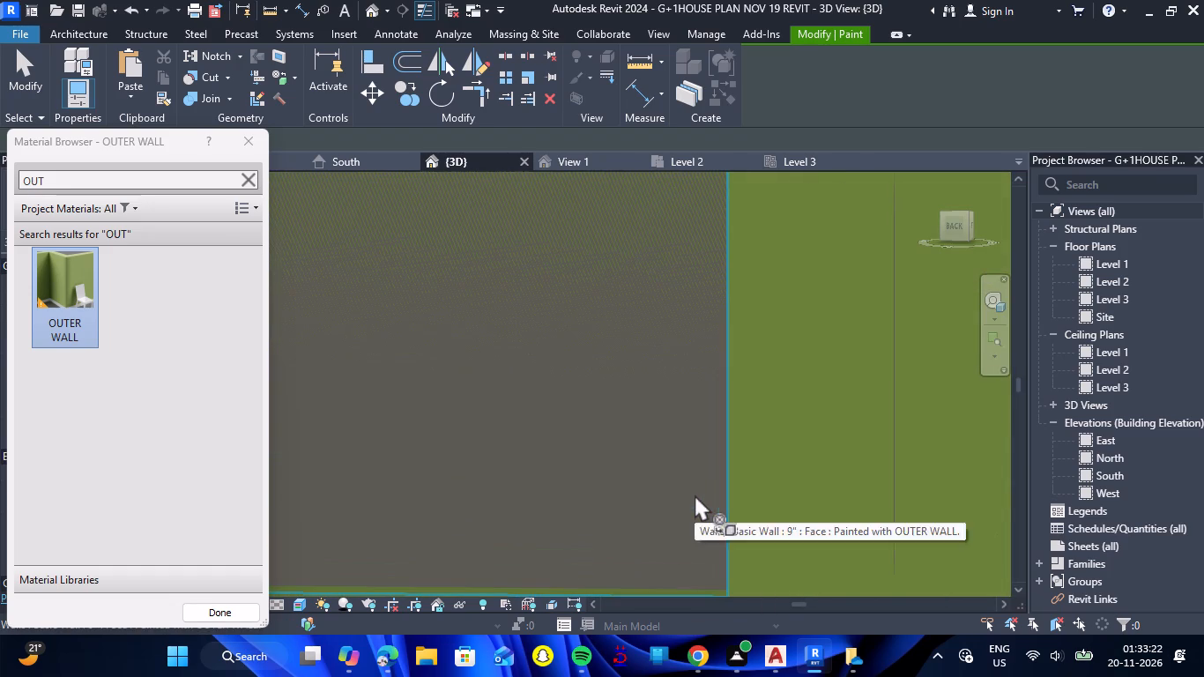
pyautogui.scroll(-4, 723, 480)
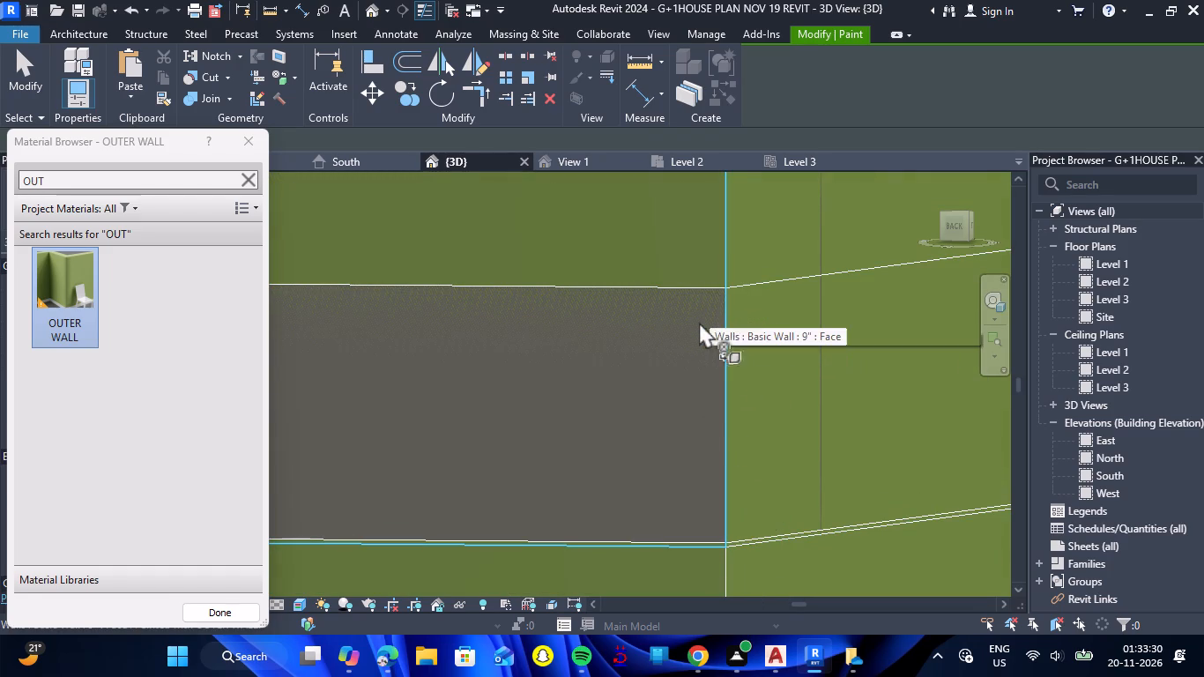
pyautogui.scroll(-8, 732, 439)
pyautogui.scroll(-18, 731, 451)
pyautogui.scroll(-4, 731, 450)
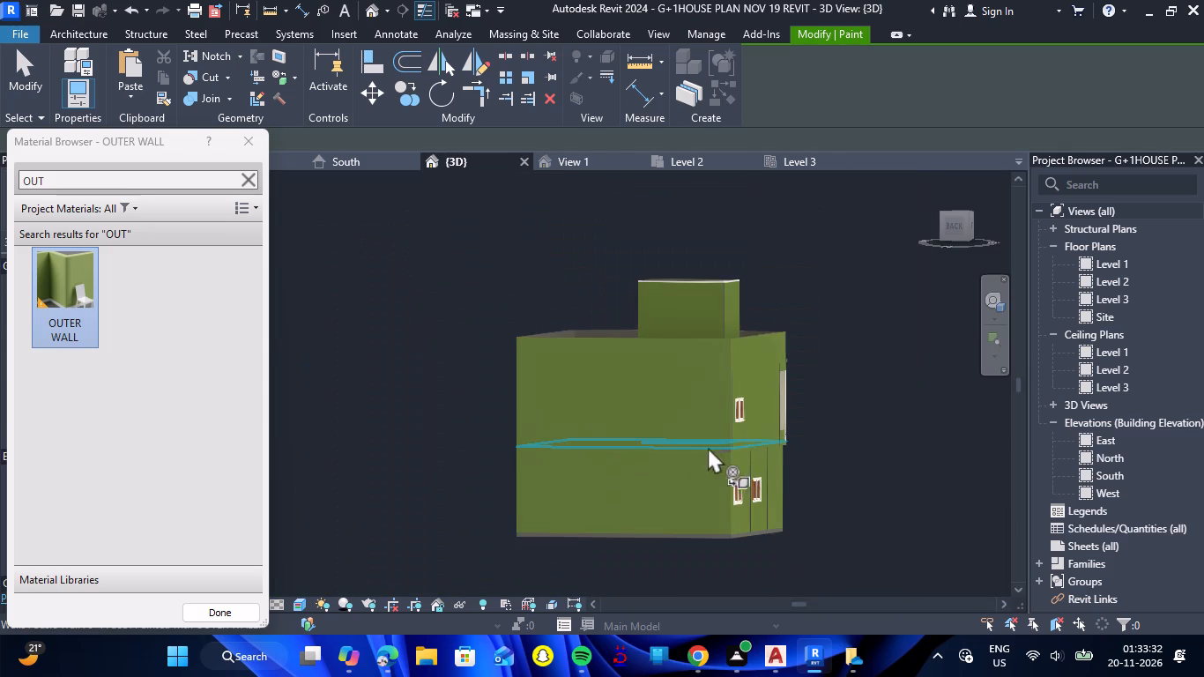
# Paint the south edge of the Level 3 roof slab, above the garage facade, with OUTER WALL.
pyautogui.keyDown('shift'); pyautogui.moveTo(445, 479); pyautogui.dragTo(573, 494); pyautogui.keyUp('shift')
pyautogui.keyDown('shift'); pyautogui.moveTo(445, 479); pyautogui.dragTo(573, 494, button='right'); pyautogui.keyUp('shift')
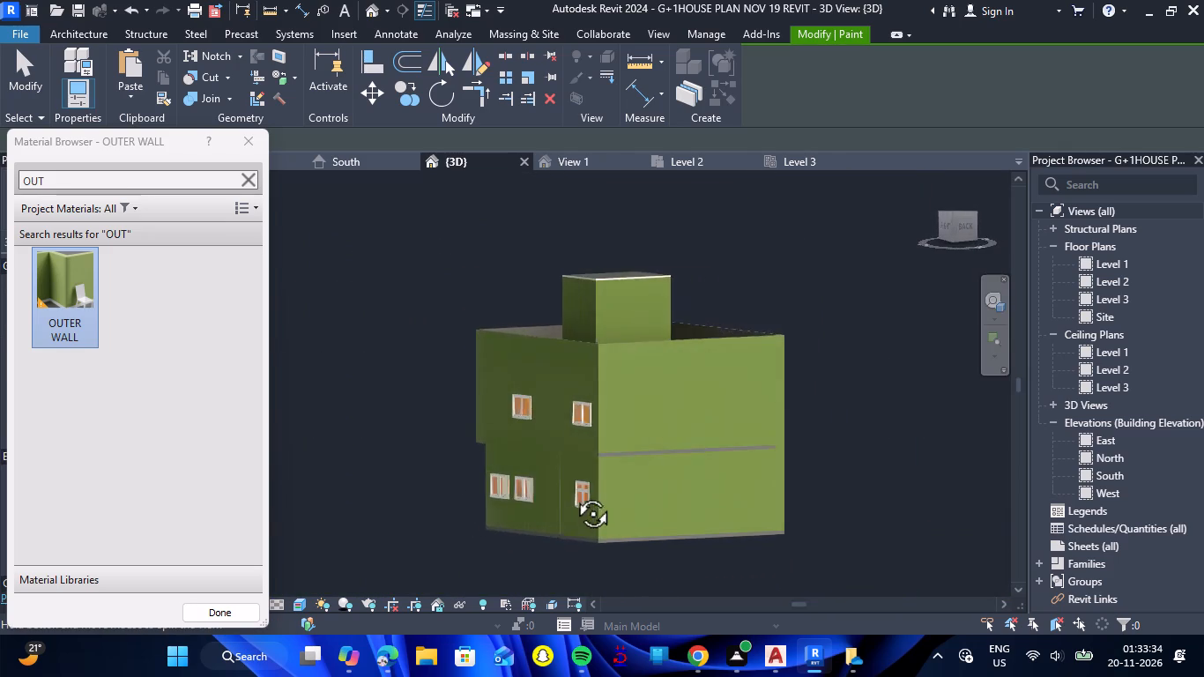
pyautogui.keyDown('shift'); pyautogui.moveTo(573, 494); pyautogui.dragTo(822, 512); pyautogui.keyUp('shift')
pyautogui.keyDown('shift'); pyautogui.moveTo(573, 494); pyautogui.dragTo(822, 512, button='right'); pyautogui.keyUp('shift')
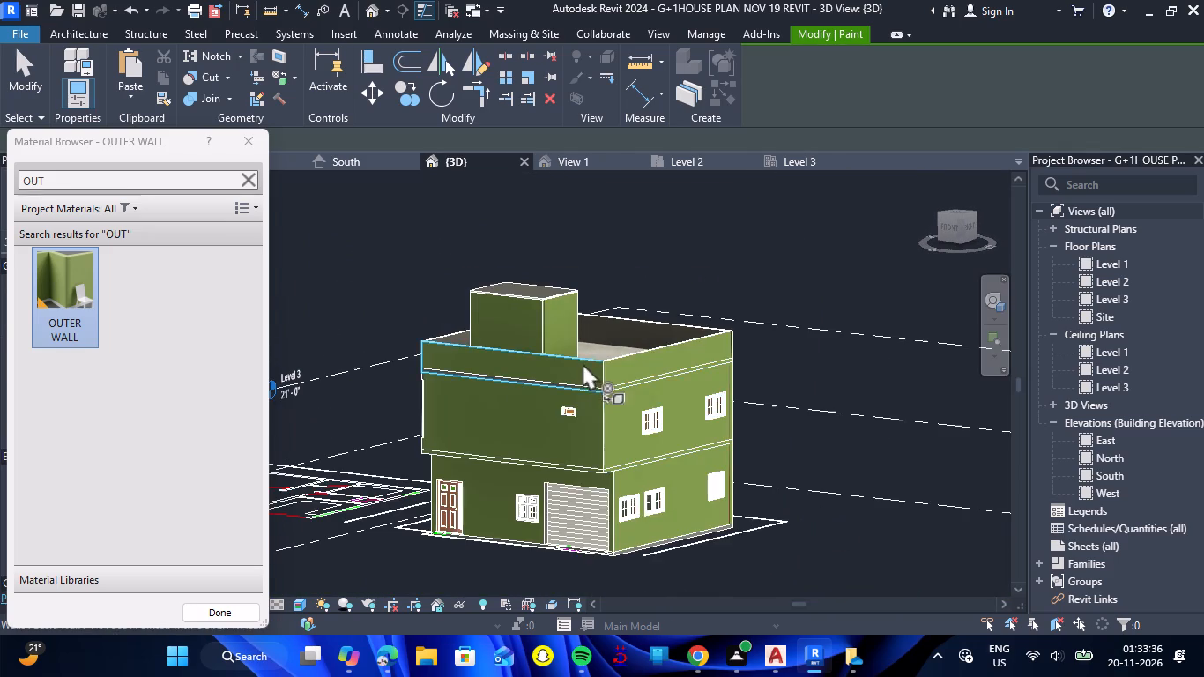
pyautogui.scroll(20, 586, 380)
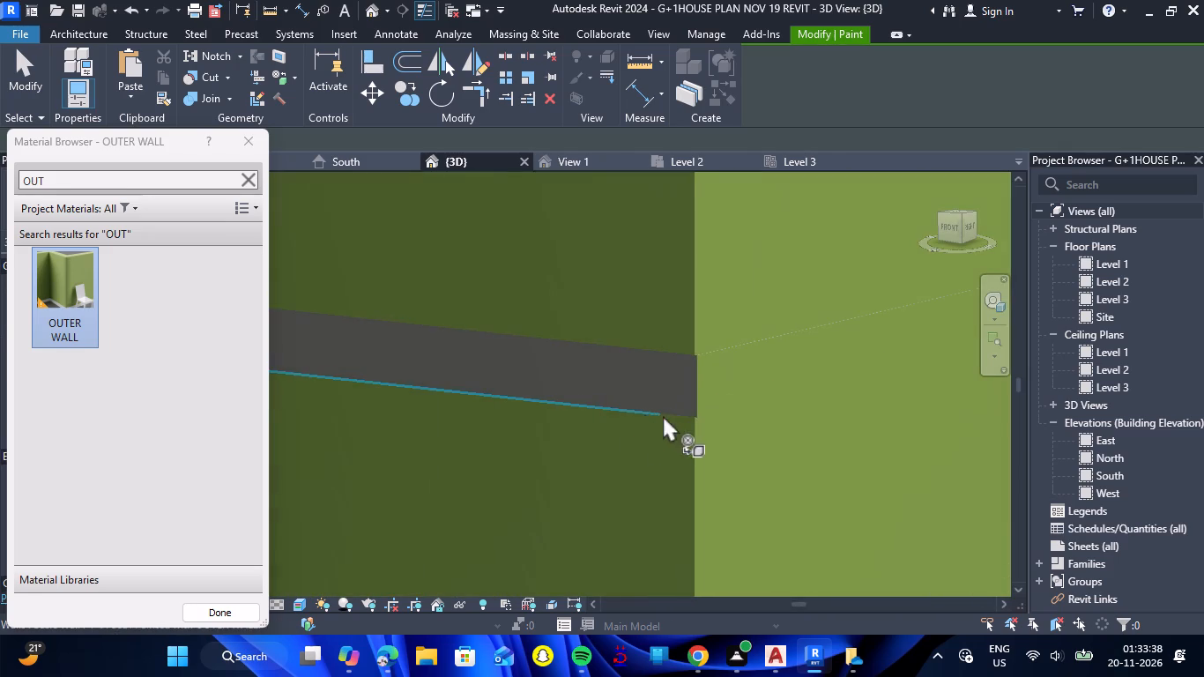
pyautogui.scroll(11, 686, 402)
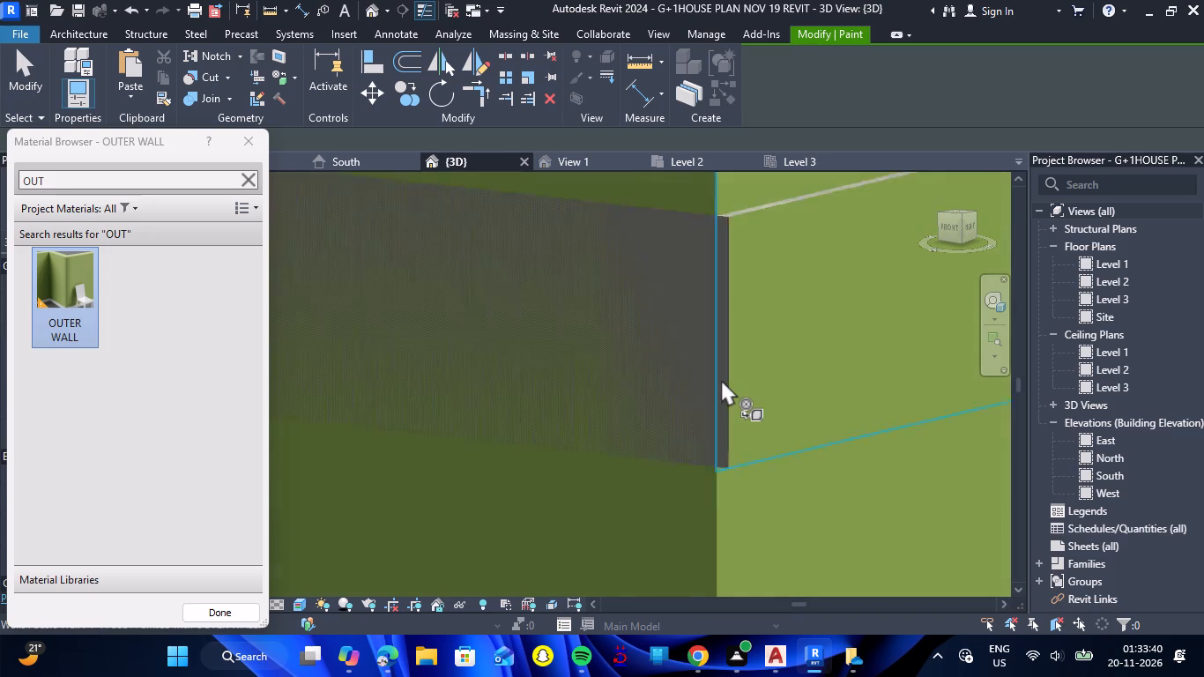
pyautogui.scroll(2, 721, 379)
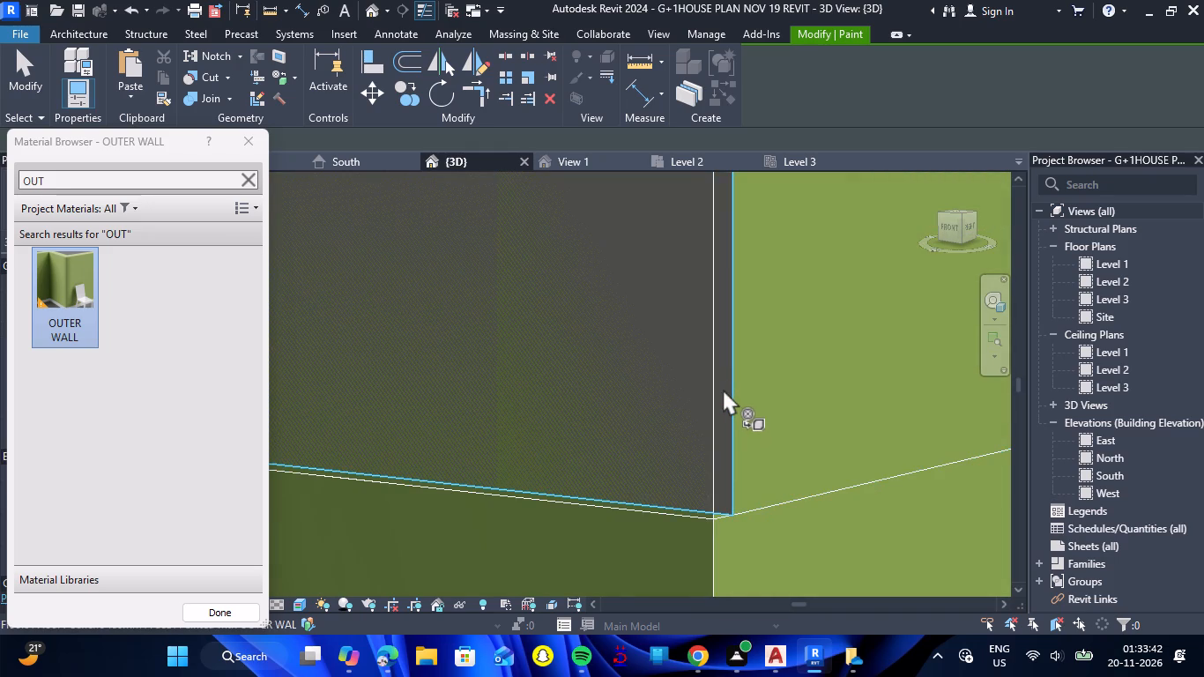
pyautogui.click(723, 389)
pyautogui.scroll(-20, 723, 389)
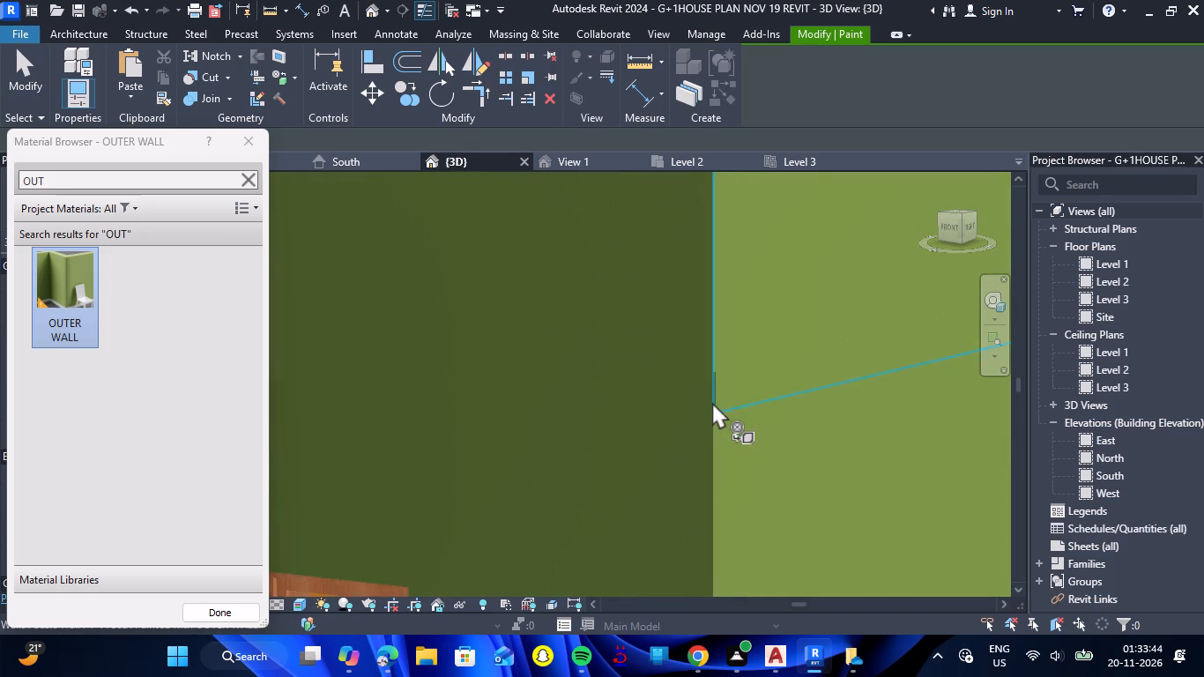
pyautogui.scroll(-13, 712, 402)
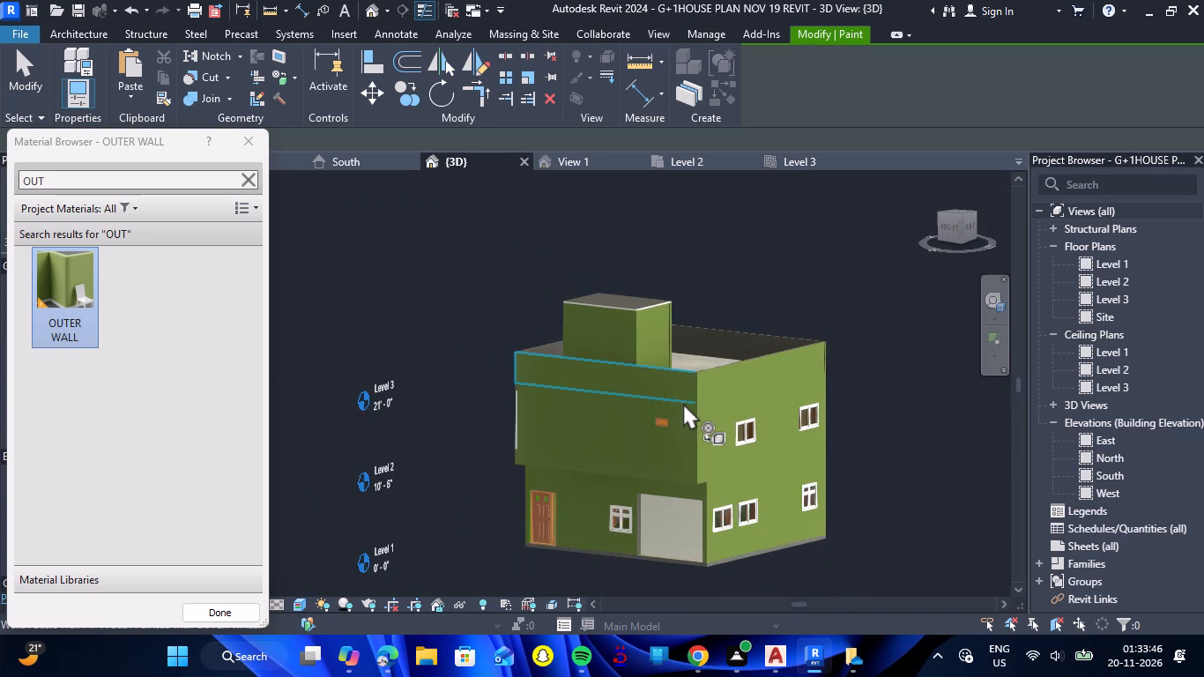
# Paint the inner faces of the north, west, south and east parapet walls with OUTER WALL and finish painting.
pyautogui.scroll(9, 700, 340)
pyautogui.click(698, 340)
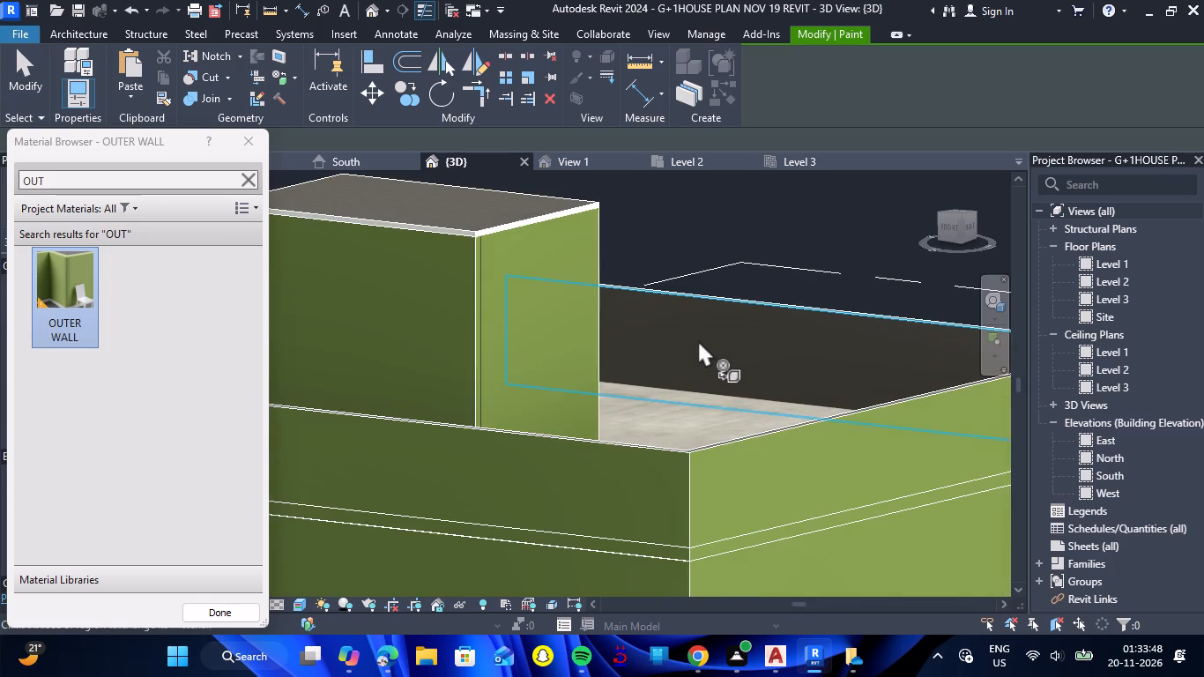
pyautogui.scroll(-6, 692, 349)
pyautogui.scroll(6, 457, 338)
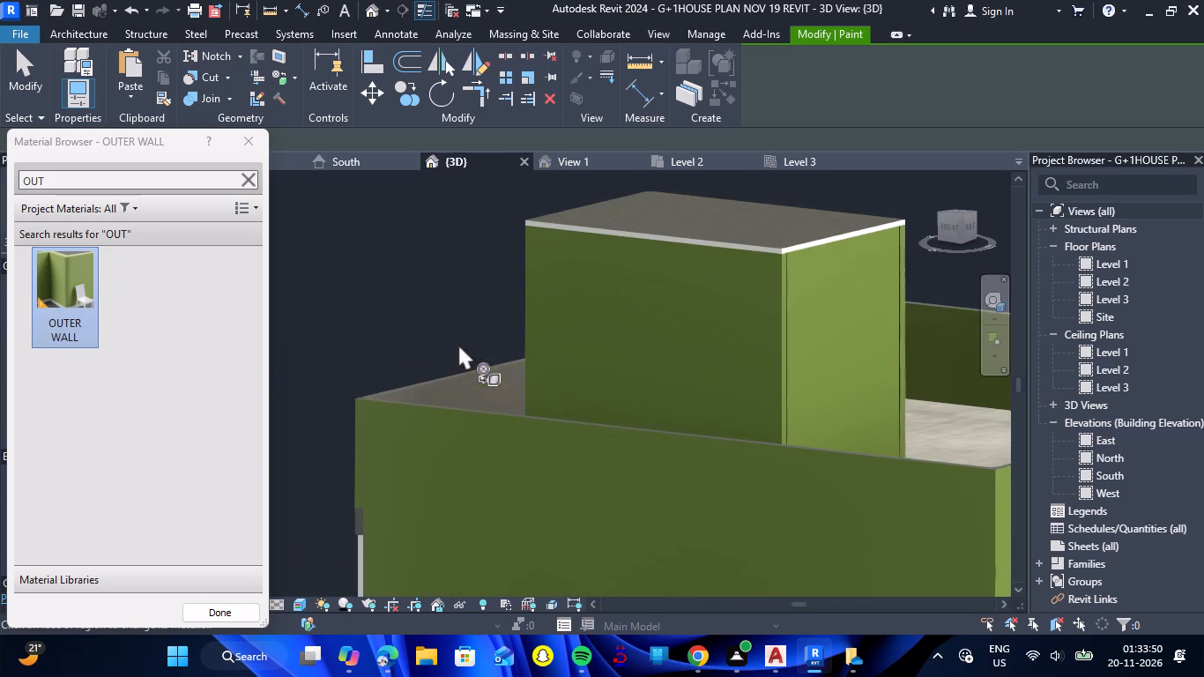
pyautogui.click(470, 382)
pyautogui.scroll(-5, 427, 342)
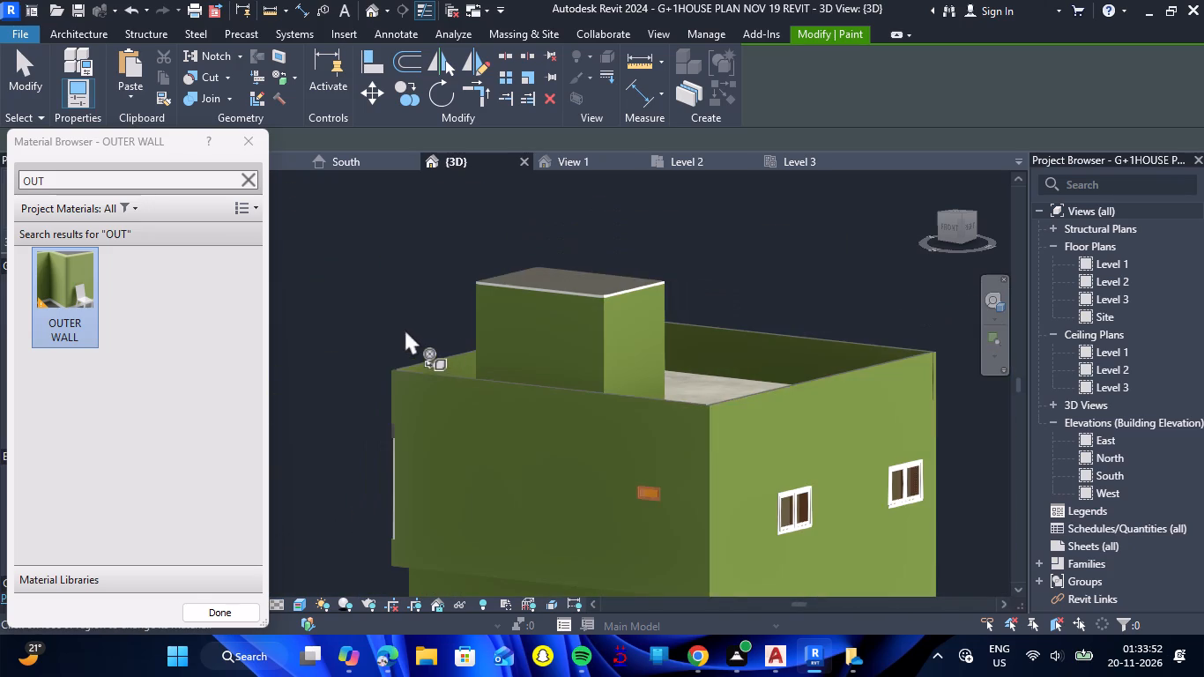
pyautogui.keyDown('shift'); pyautogui.moveTo(384, 317); pyautogui.dragTo(829, 397); pyautogui.keyUp('shift')
pyautogui.keyDown('shift'); pyautogui.moveTo(384, 317); pyautogui.dragTo(829, 397, button='right'); pyautogui.keyUp('shift')
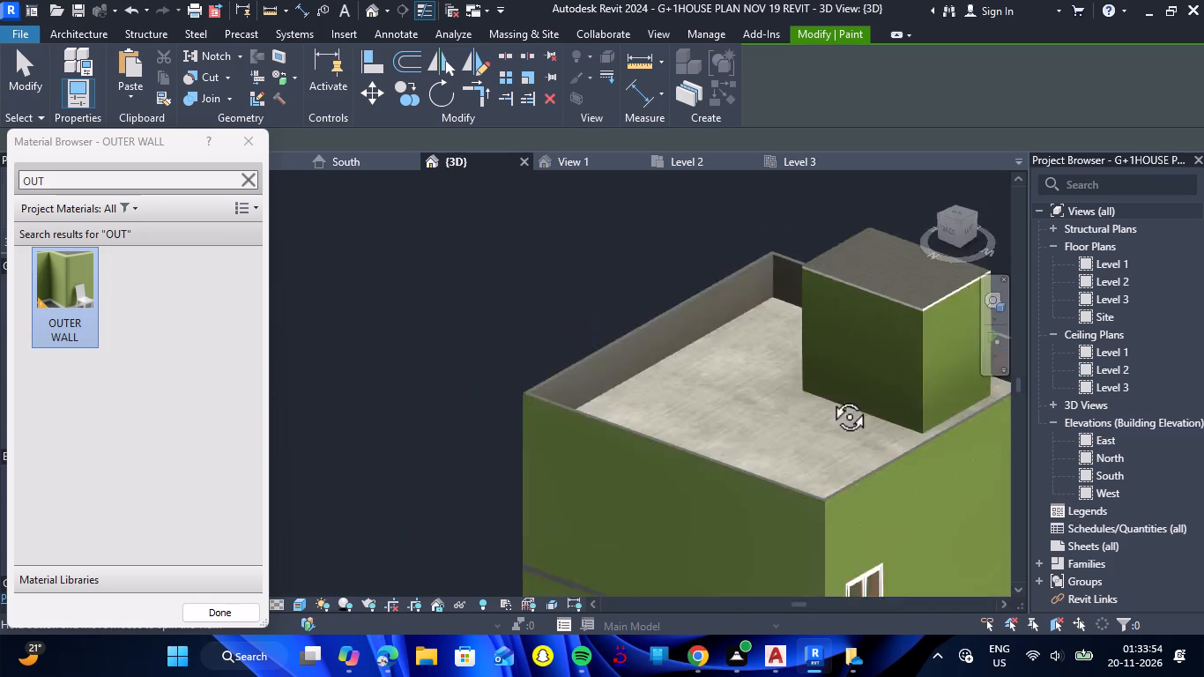
pyautogui.keyDown('shift'); pyautogui.moveTo(829, 397); pyautogui.dragTo(869, 406, button='right'); pyautogui.keyUp('shift')
pyautogui.keyDown('shift'); pyautogui.moveTo(829, 397); pyautogui.dragTo(869, 406); pyautogui.keyUp('shift')
pyautogui.click(685, 279)
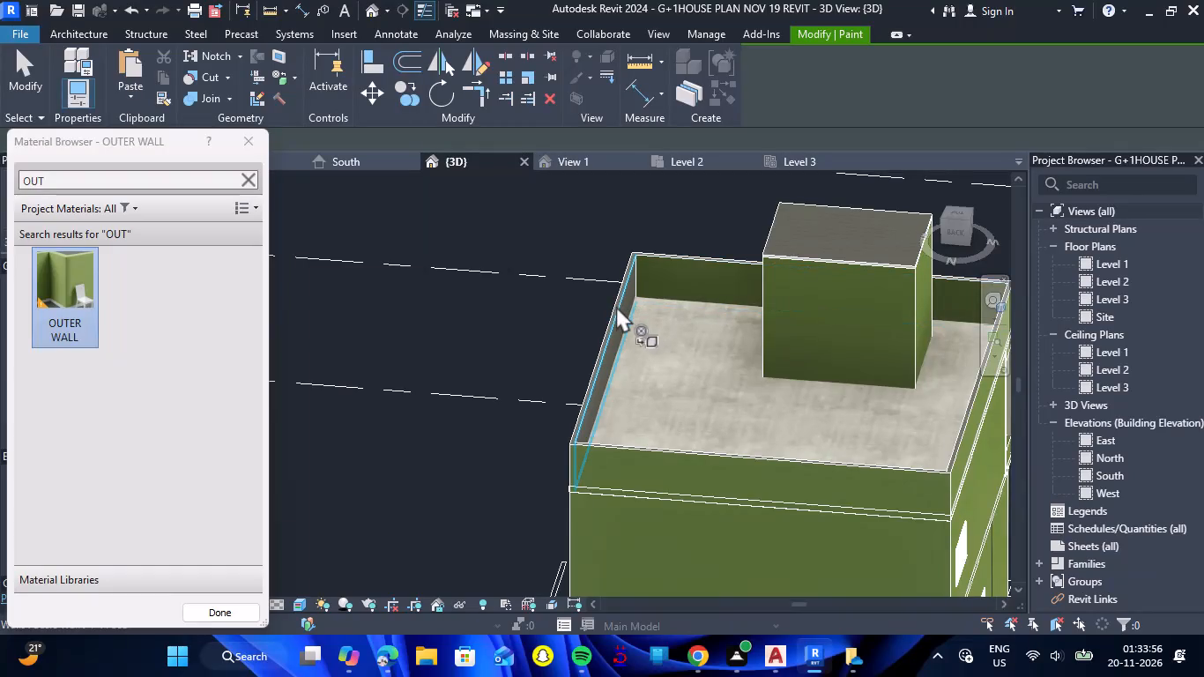
pyautogui.click(617, 309)
pyautogui.press('Escape')
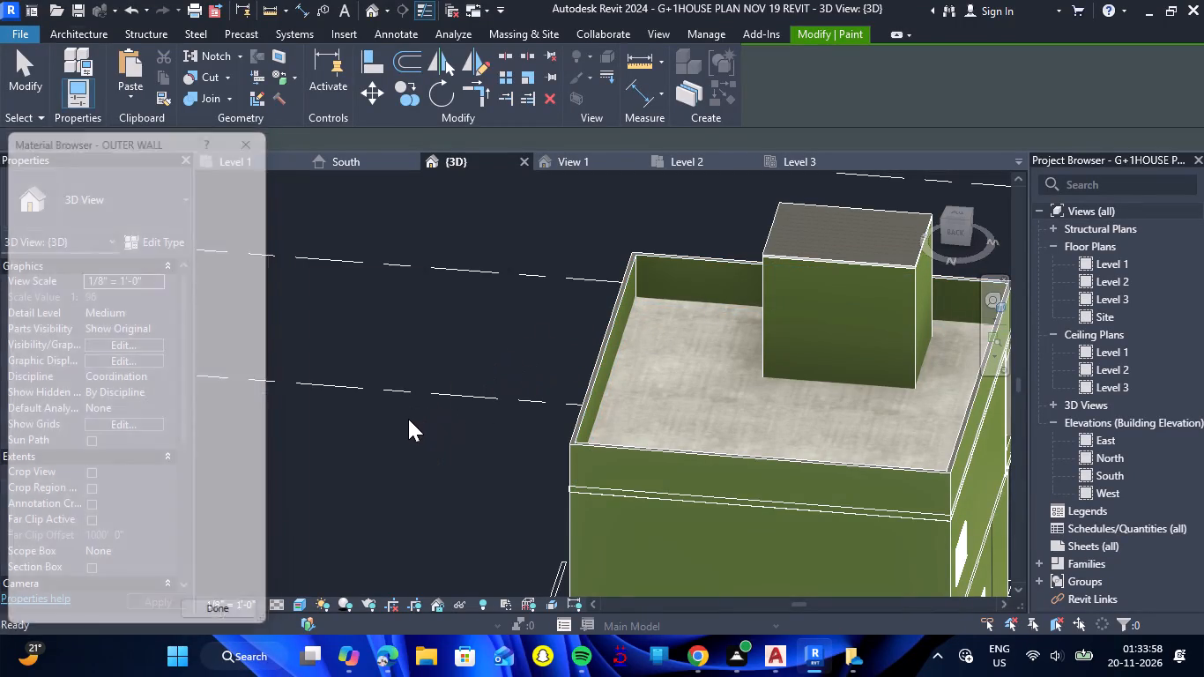
# Inspect the painted house from the north and south sides in 3D.
pyautogui.scroll(-9, 408, 419)
pyautogui.scroll(6, 555, 496)
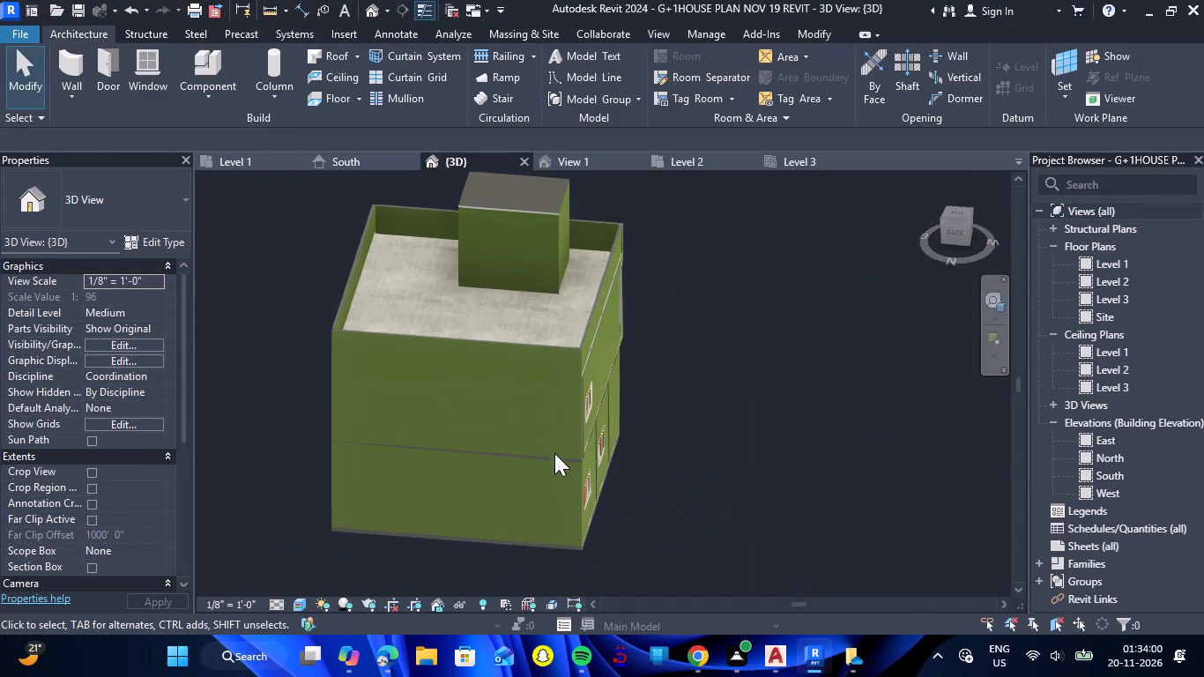
pyautogui.scroll(-3, 766, 343)
pyautogui.moveTo(790, 361); pyautogui.dragTo(789, 361)
pyautogui.keyDown('shift'); pyautogui.moveTo(789, 361); pyautogui.dragTo(427, 397, button='right'); pyautogui.keyUp('shift')
pyautogui.moveTo(789, 361); pyautogui.dragTo(427, 397)
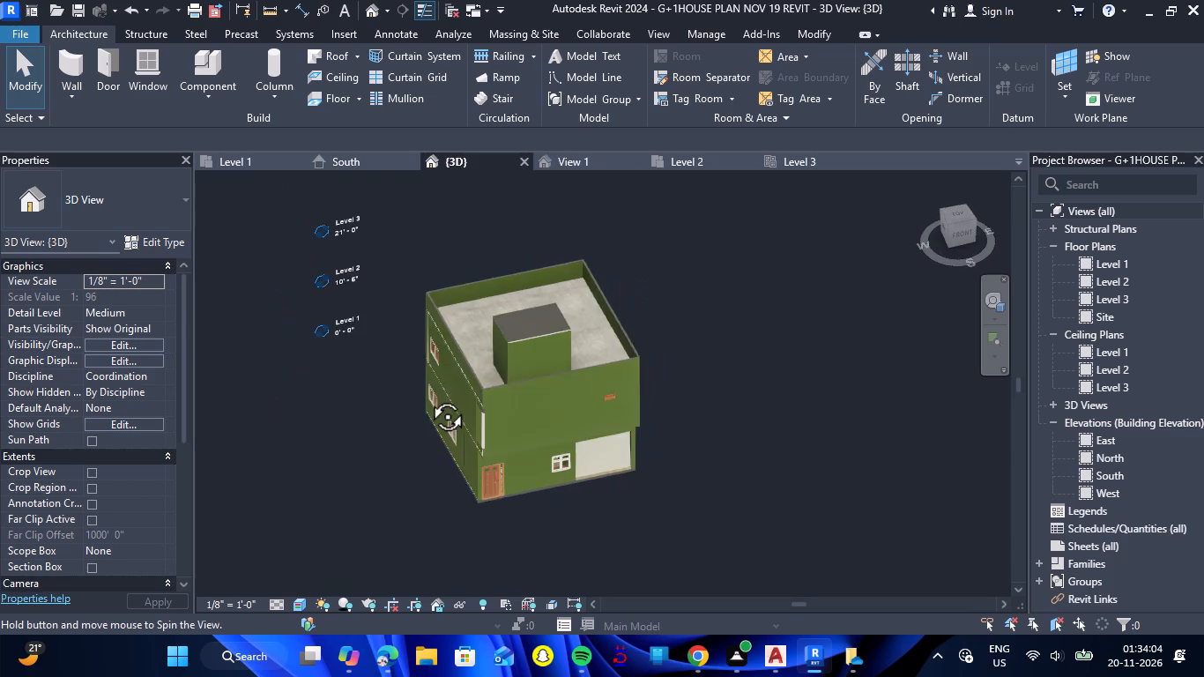
pyautogui.moveTo(427, 397); pyautogui.dragTo(415, 378)
pyautogui.keyDown('shift'); pyautogui.moveTo(427, 397); pyautogui.dragTo(416, 368, button='right'); pyautogui.keyUp('shift')
pyautogui.keyDown('shift'); pyautogui.click(415, 375); pyautogui.keyUp('shift')
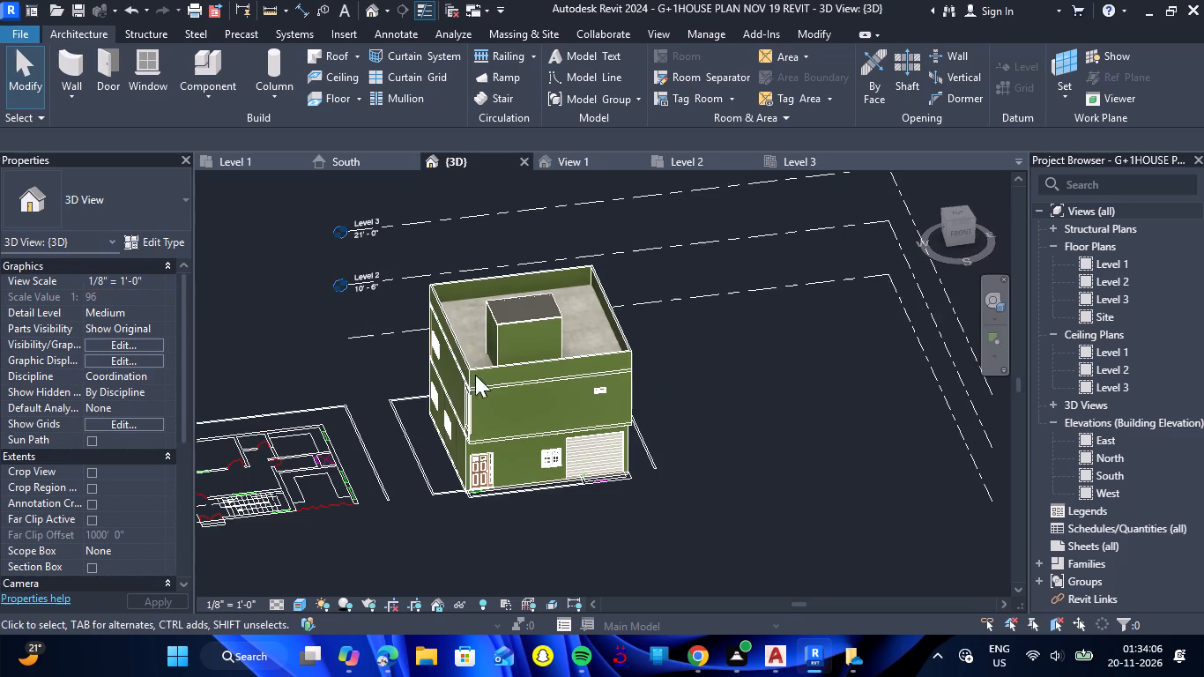
# Paint the top surface of the rooftop staircase shaft with the Concrete, Cast-in-Place material and finish painting.
pyautogui.scroll(10, 517, 329)
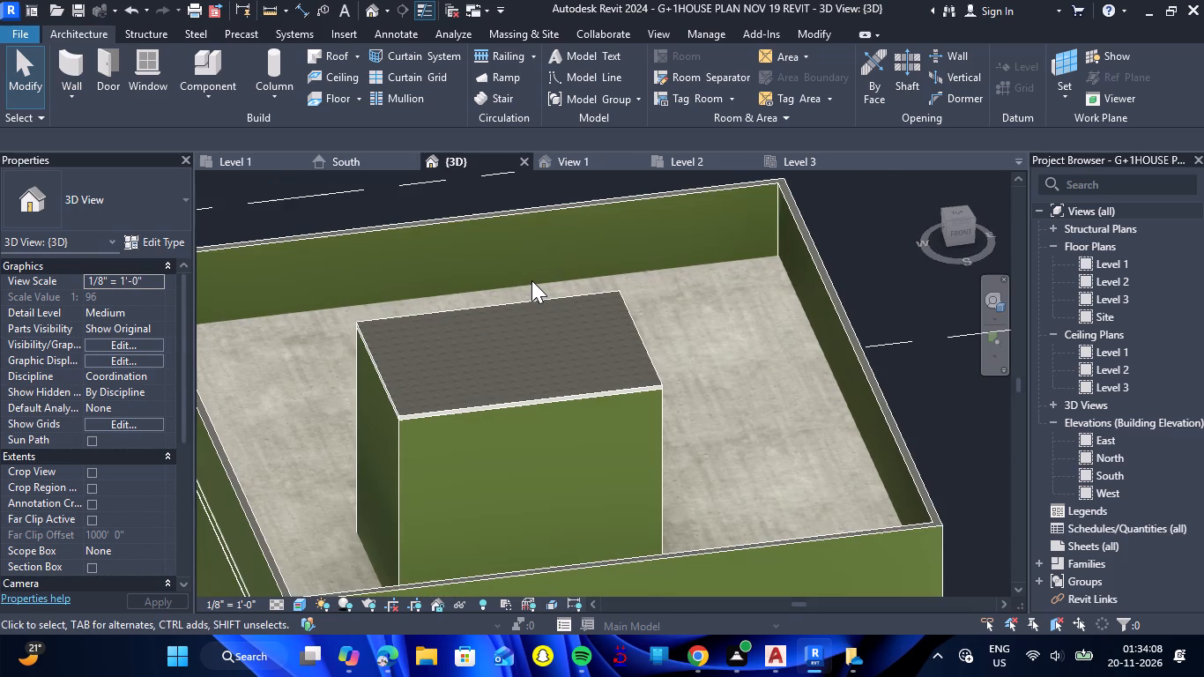
pyautogui.write('PT')
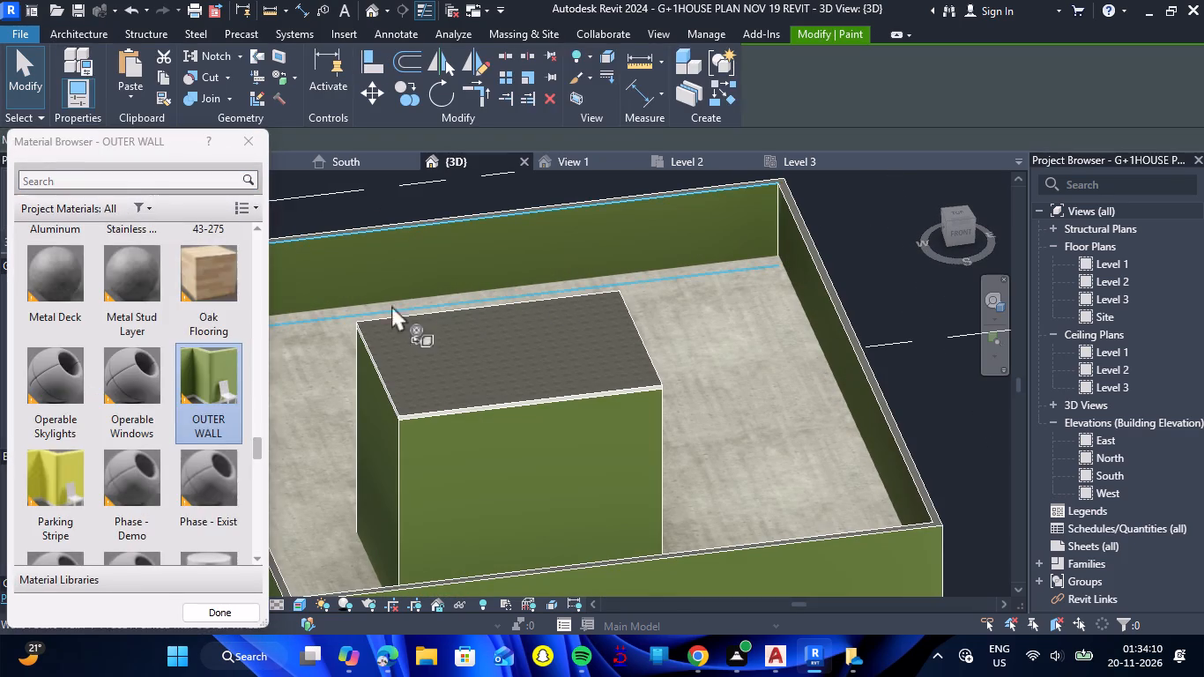
pyautogui.click(106, 185)
pyautogui.write('CON')
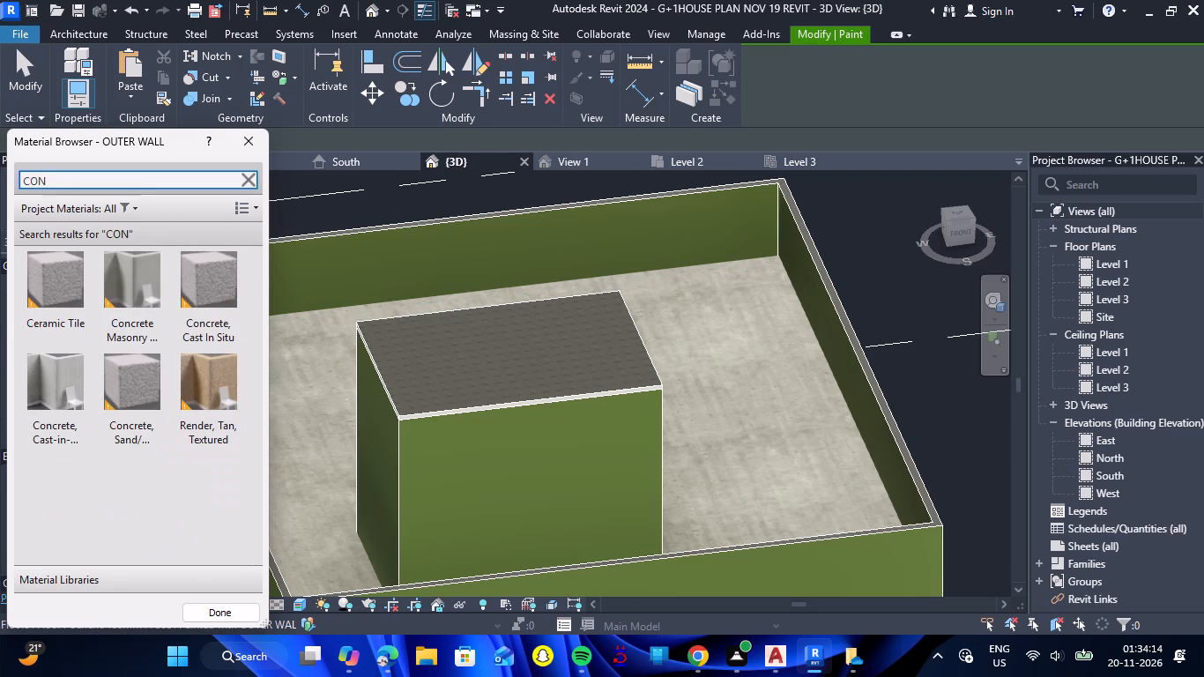
pyautogui.click(65, 378)
pyautogui.click(459, 376)
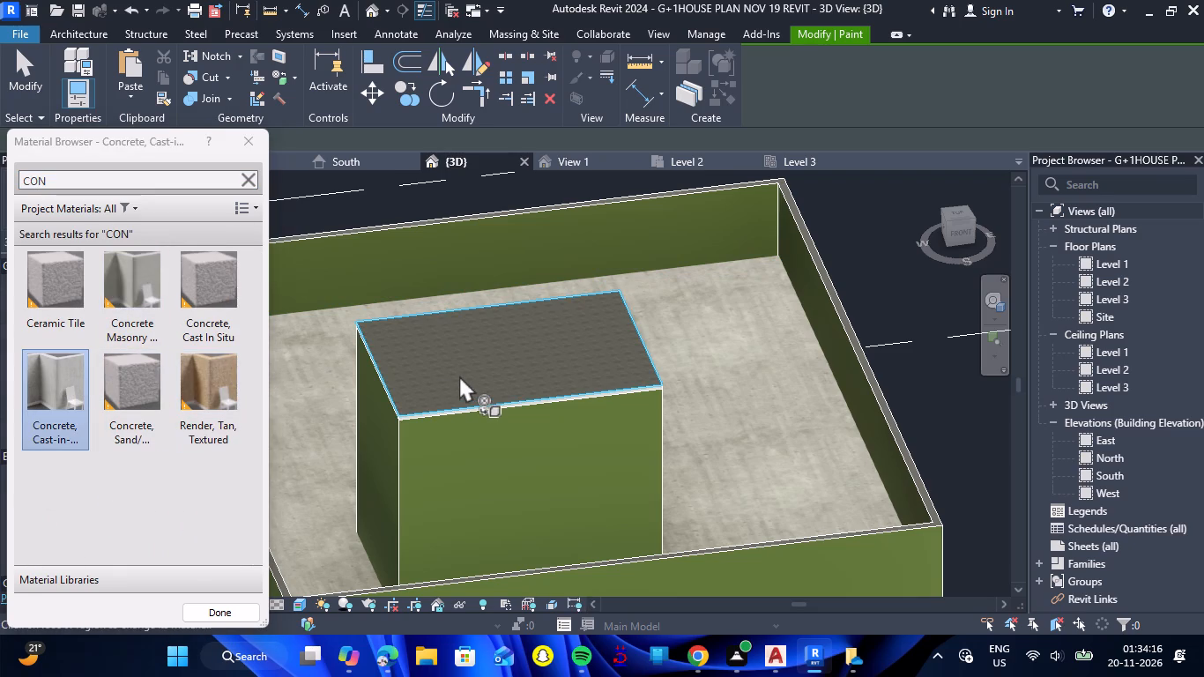
pyautogui.press('Escape')
# Select the 4" upper-floor wall on the south facade beside the opening at the house's southwest corner.
pyautogui.scroll(-9, 459, 376)
pyautogui.scroll(-4, 544, 329)
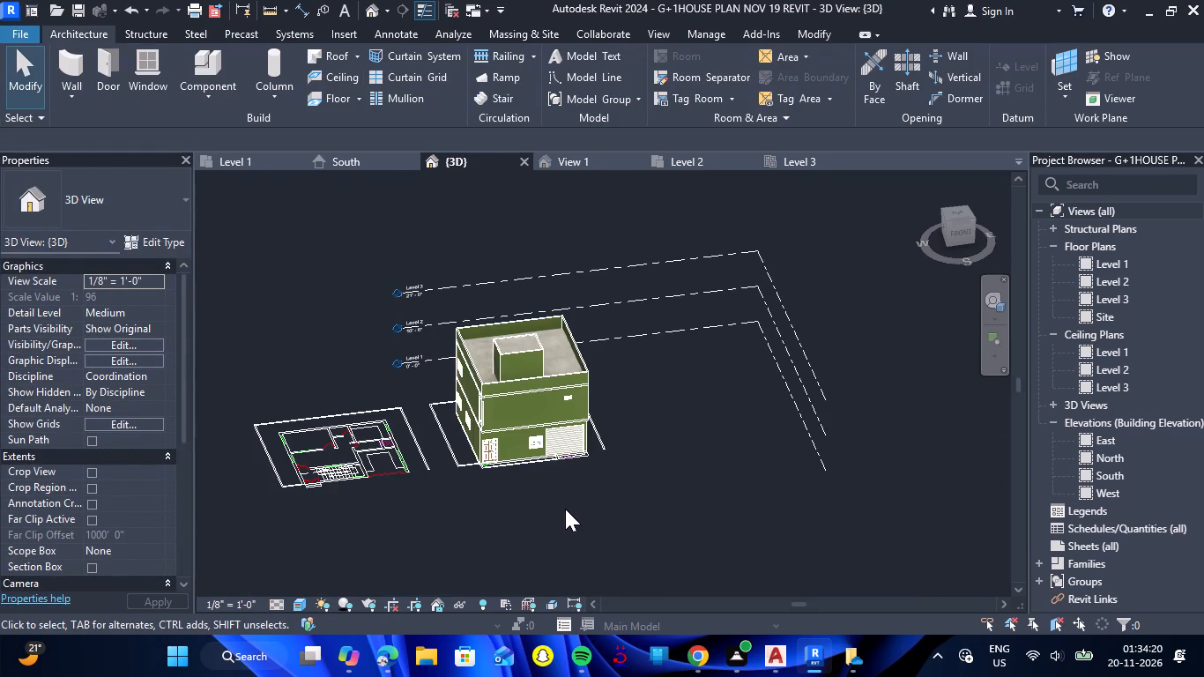
pyautogui.moveTo(502, 502); pyautogui.dragTo(642, 458)
pyautogui.keyDown('shift'); pyautogui.moveTo(502, 502); pyautogui.dragTo(642, 455, button='right'); pyautogui.keyUp('shift')
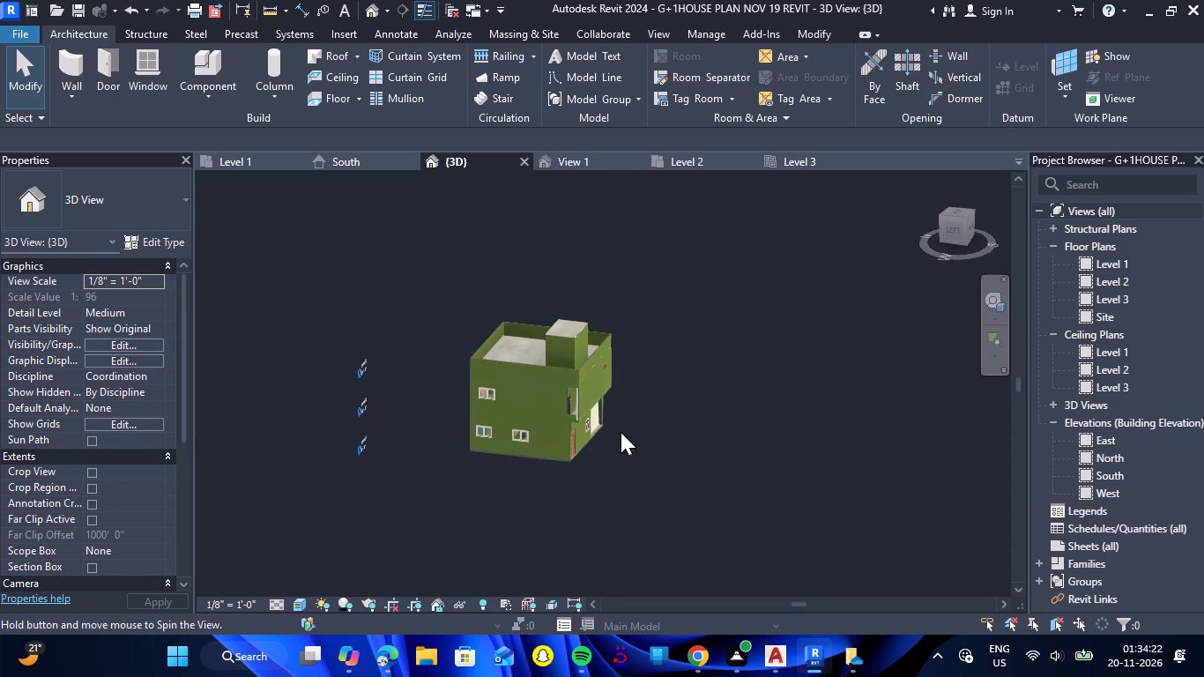
pyautogui.scroll(12, 567, 382)
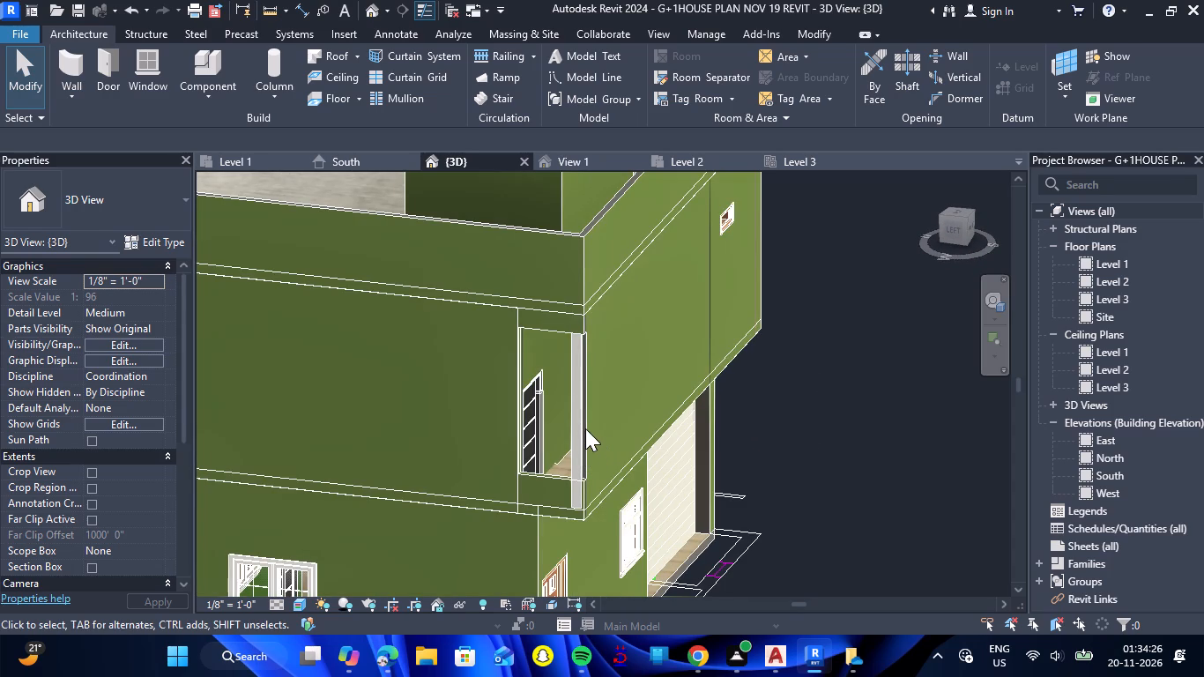
pyautogui.click(585, 428)
pyautogui.scroll(3, 595, 424)
pyautogui.press('Escape')
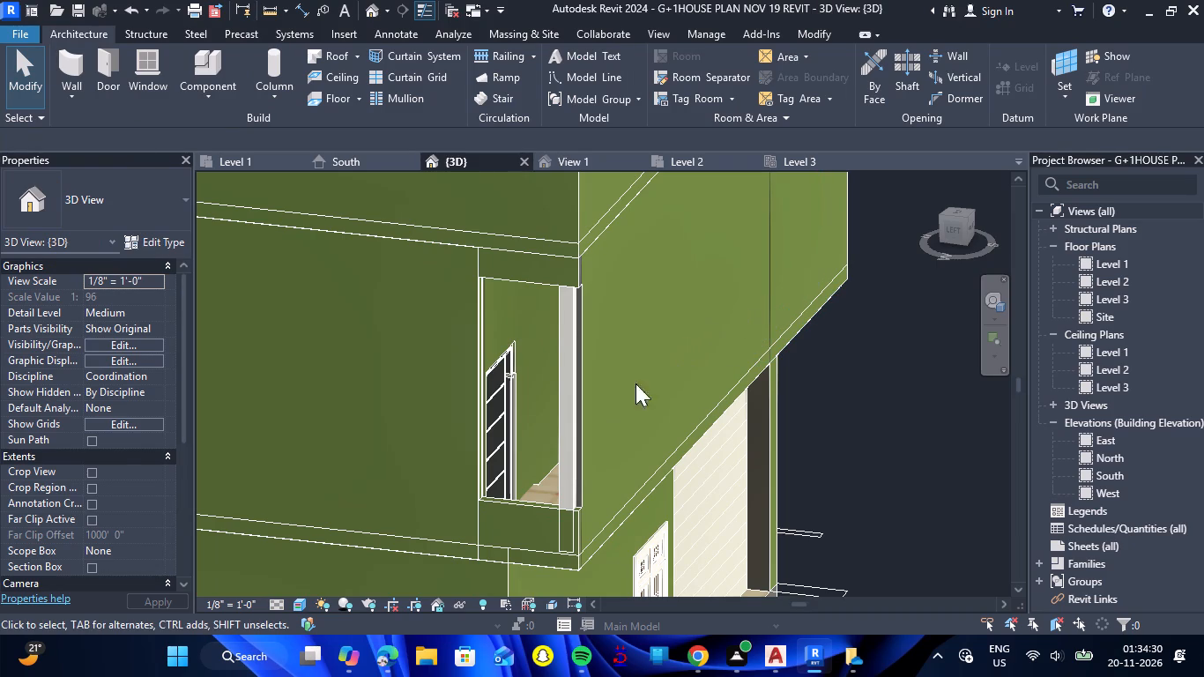
pyautogui.click(587, 480)
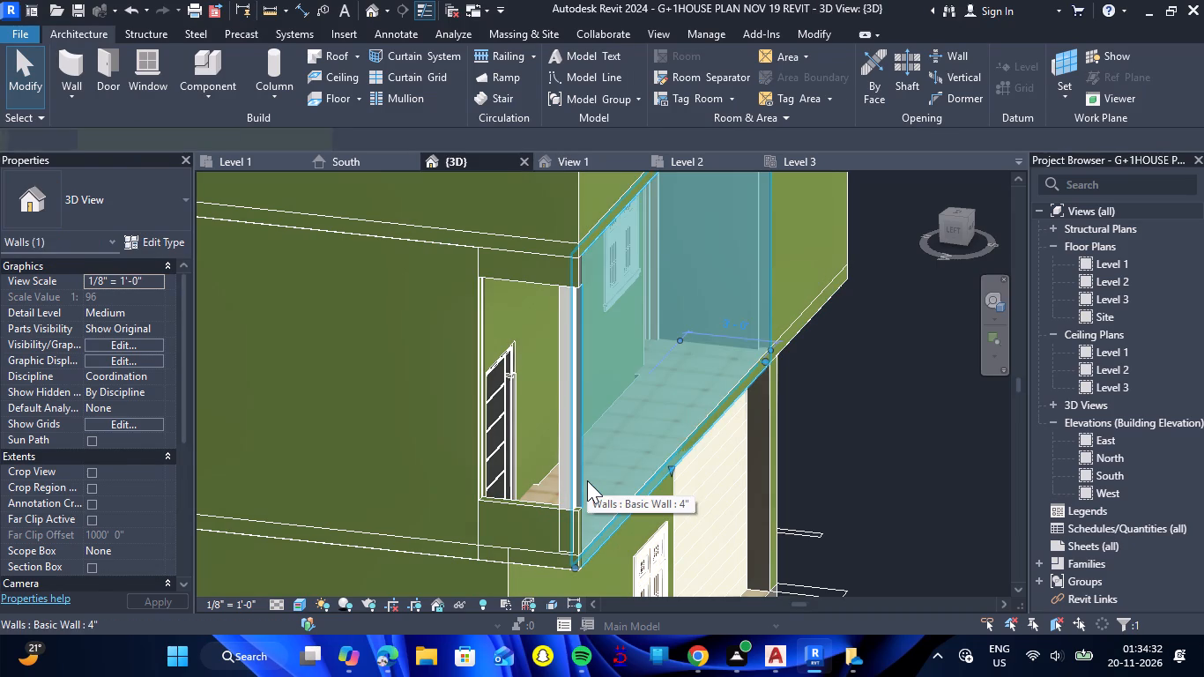
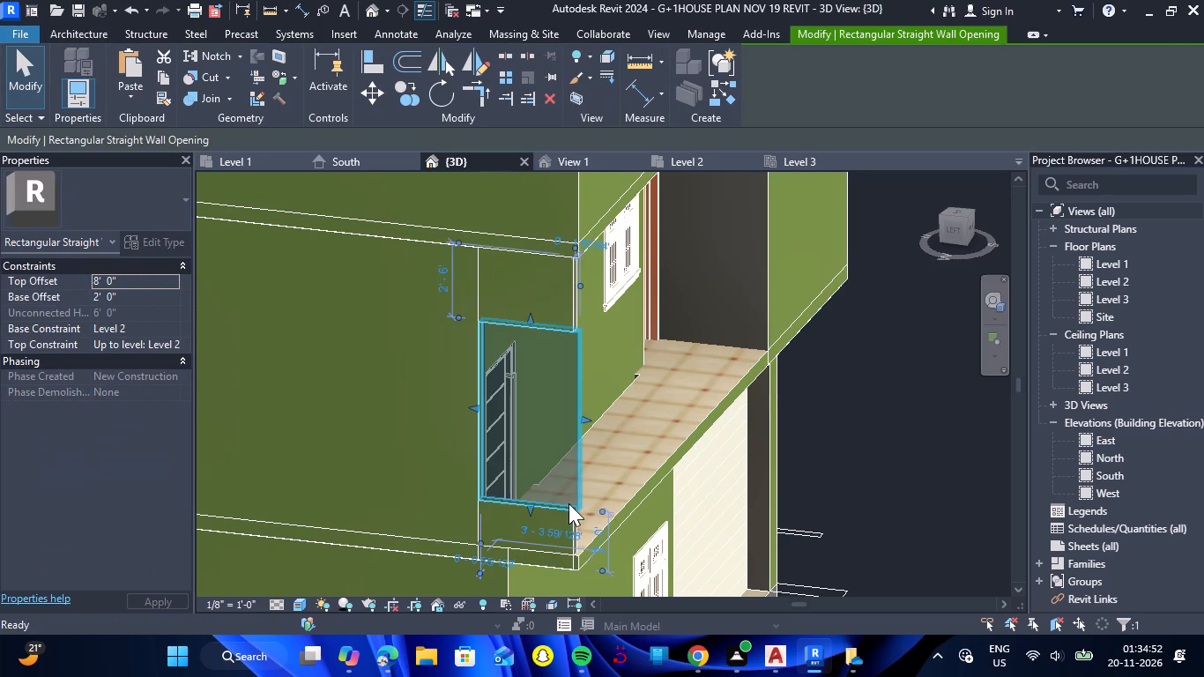
# Set the unconnected height of the short 4" wall at the end of the Level 2 balcony to 4'.
pyautogui.doubleClick(569, 503)
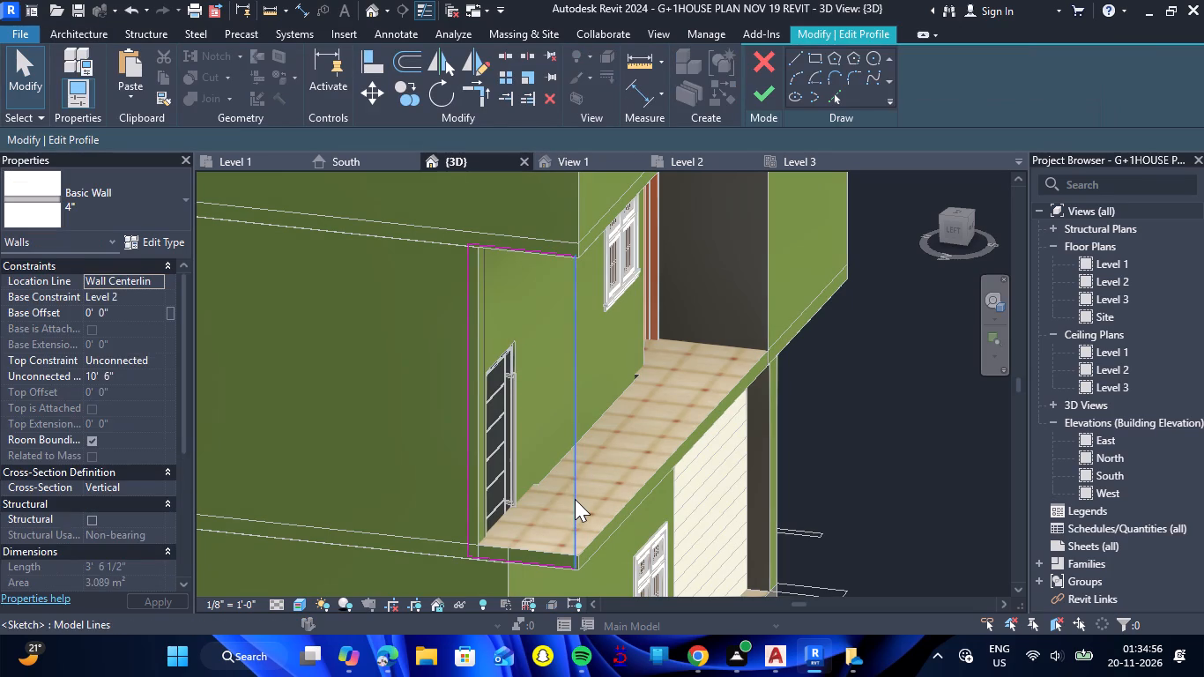
pyautogui.press('Escape')
pyautogui.click(772, 65)
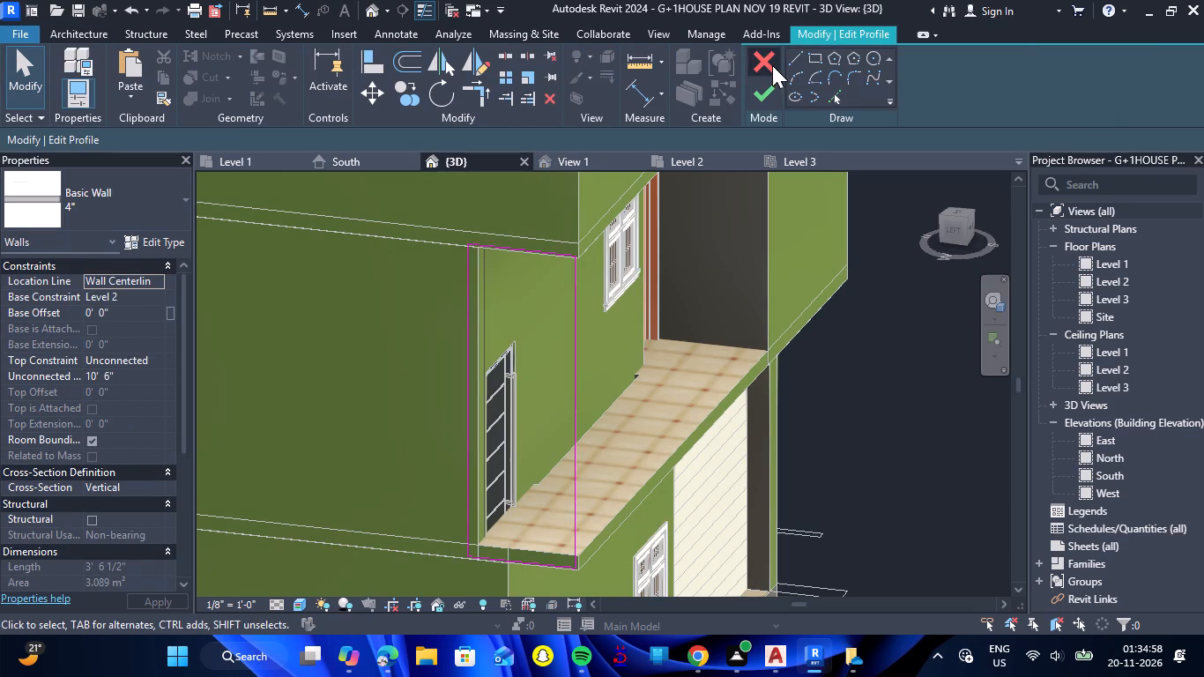
pyautogui.click(130, 380)
pyautogui.write("4'")
pyautogui.press('Return')
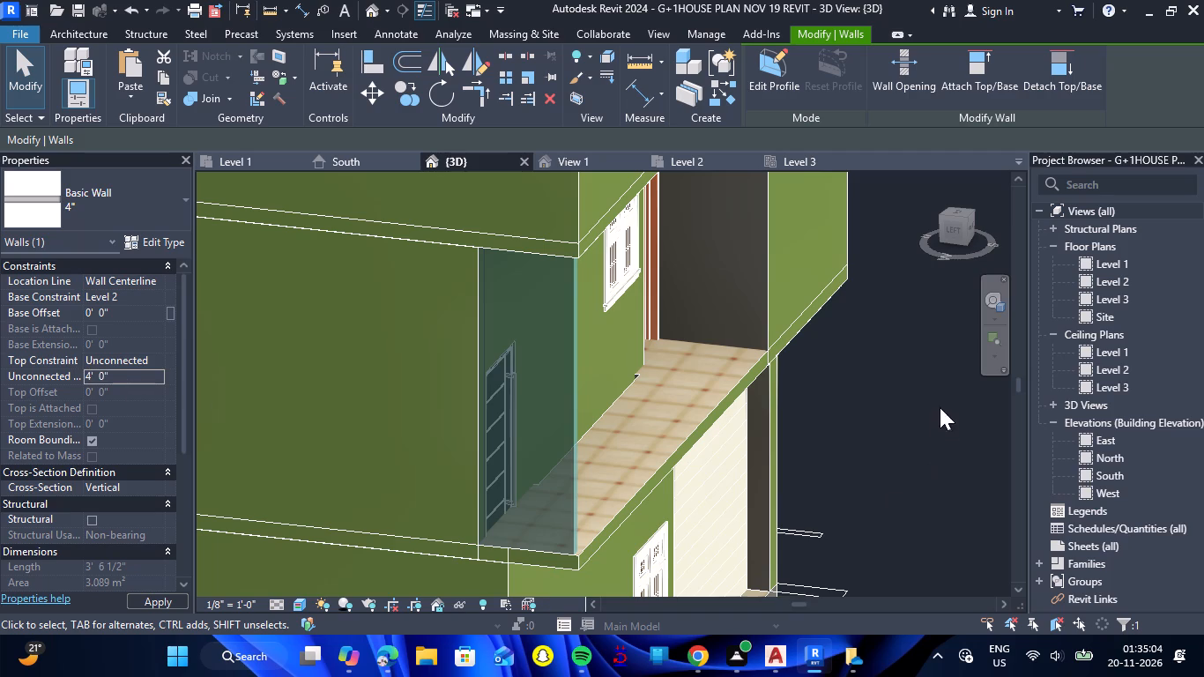
pyautogui.click(909, 407)
# Start a railing on the Level 2 plan with a path segment about 1" long at the balcony end wall's outer end.
pyautogui.scroll(-1, 909, 407)
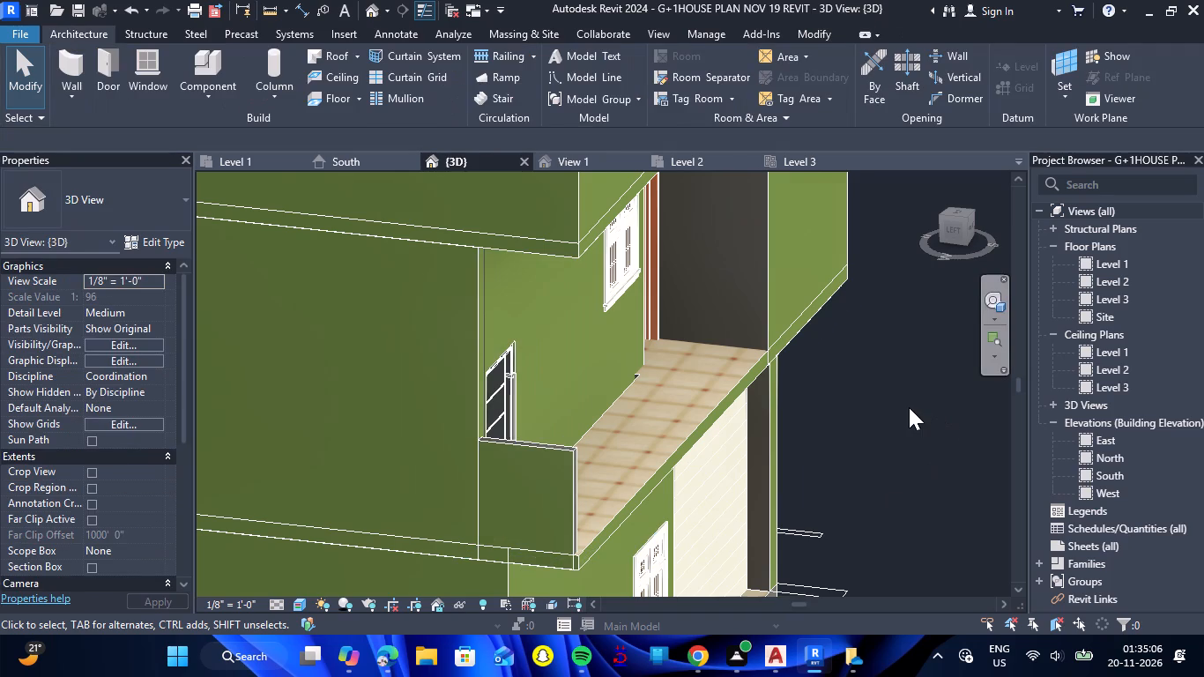
pyautogui.scroll(-1, 909, 407)
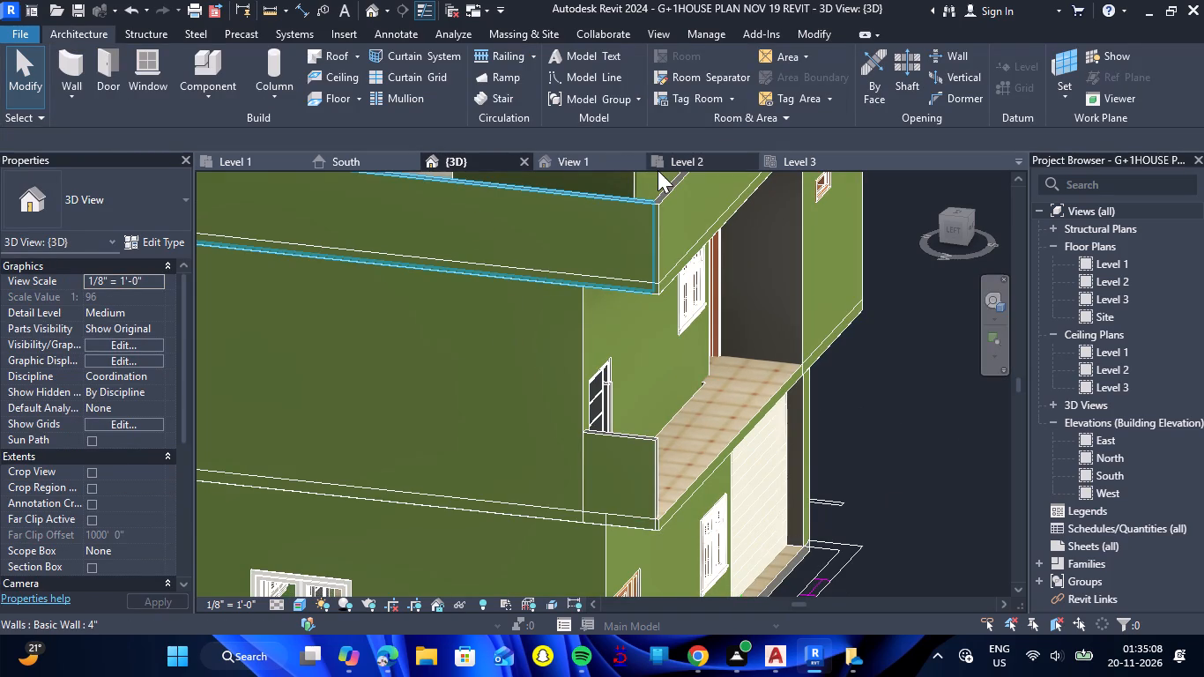
pyautogui.click(658, 165)
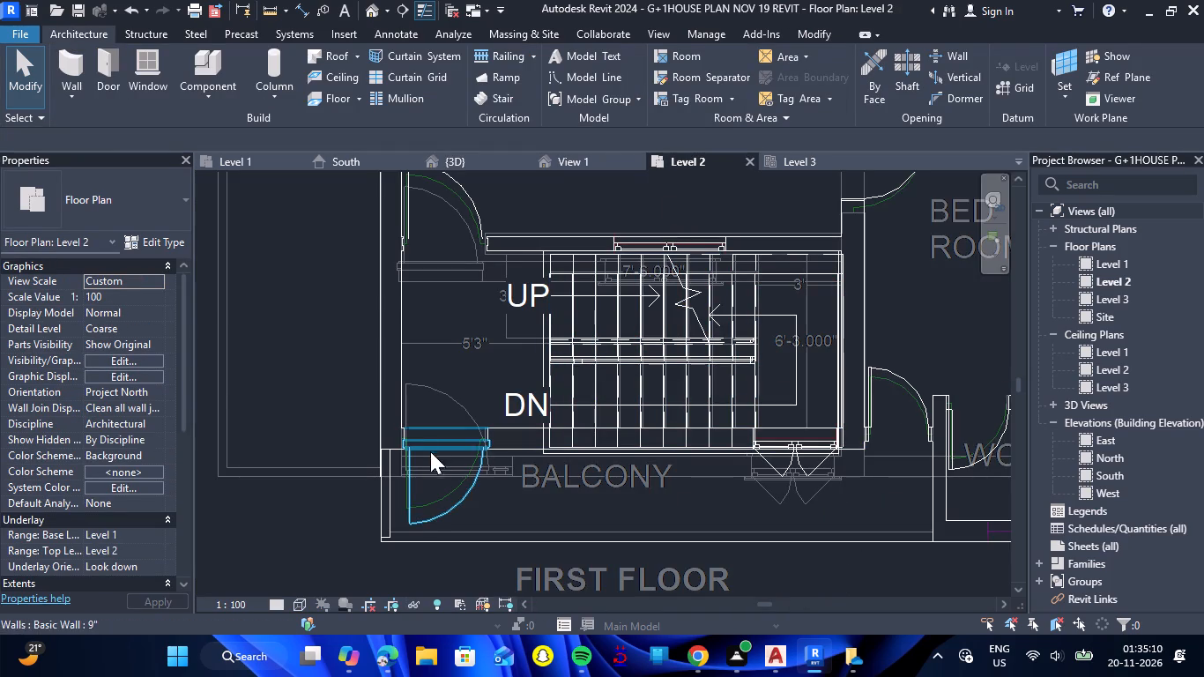
pyautogui.click(493, 57)
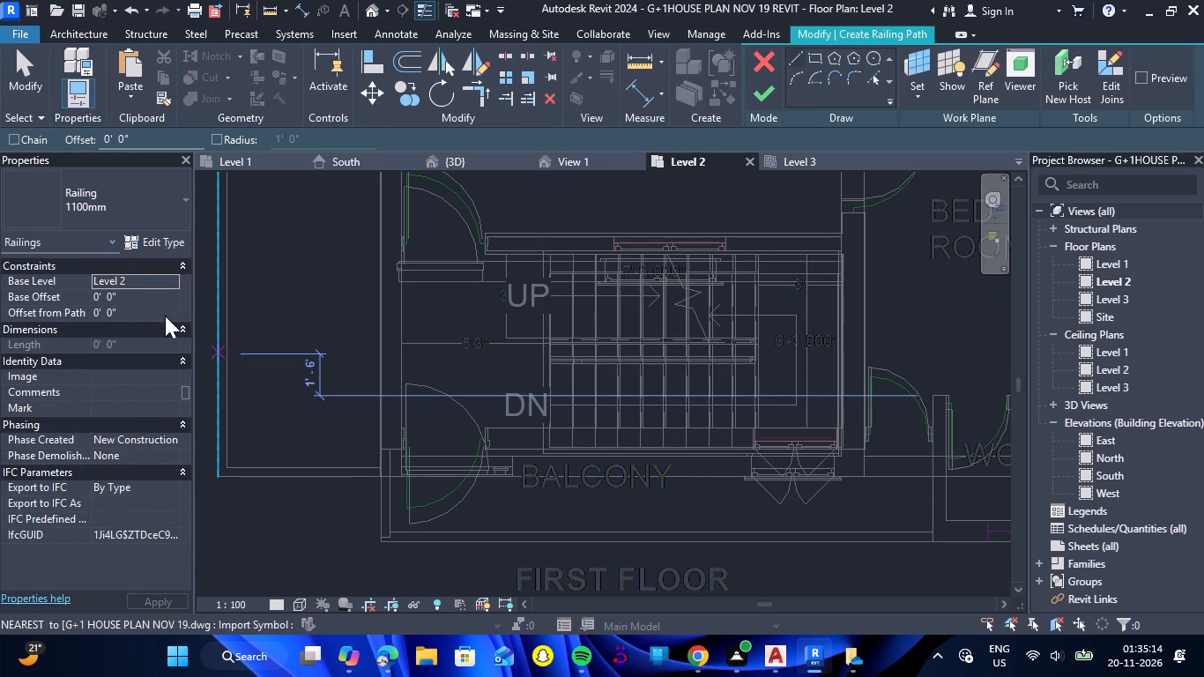
pyautogui.scroll(12, 391, 543)
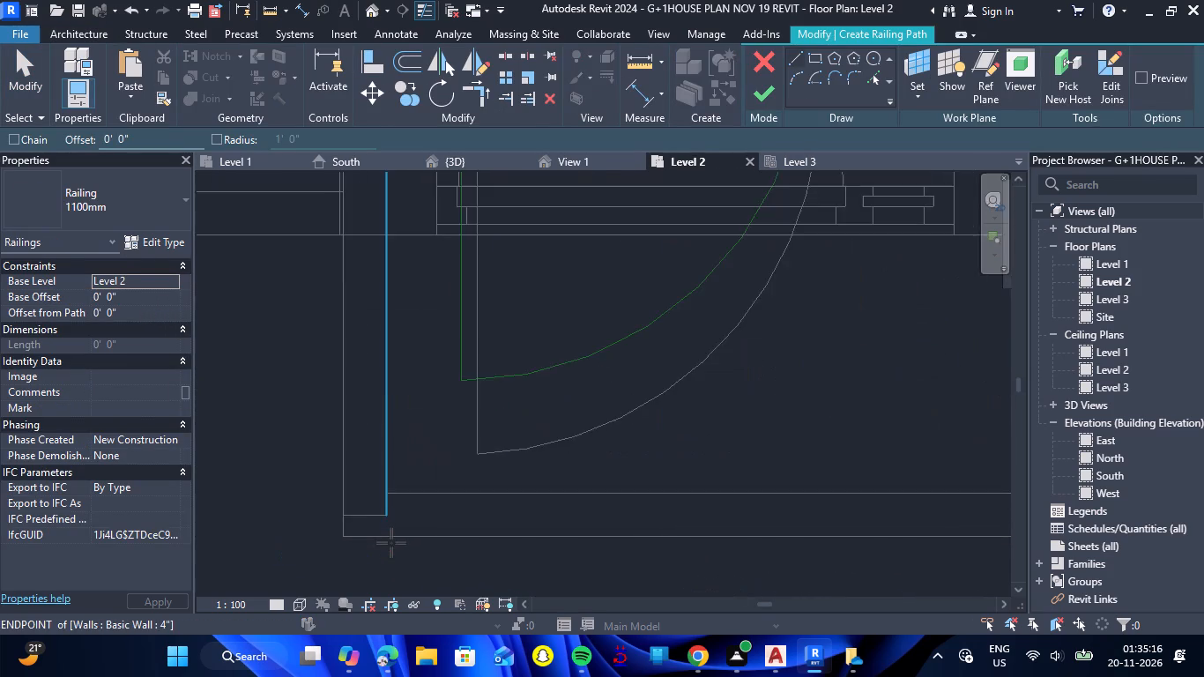
pyautogui.click(361, 515)
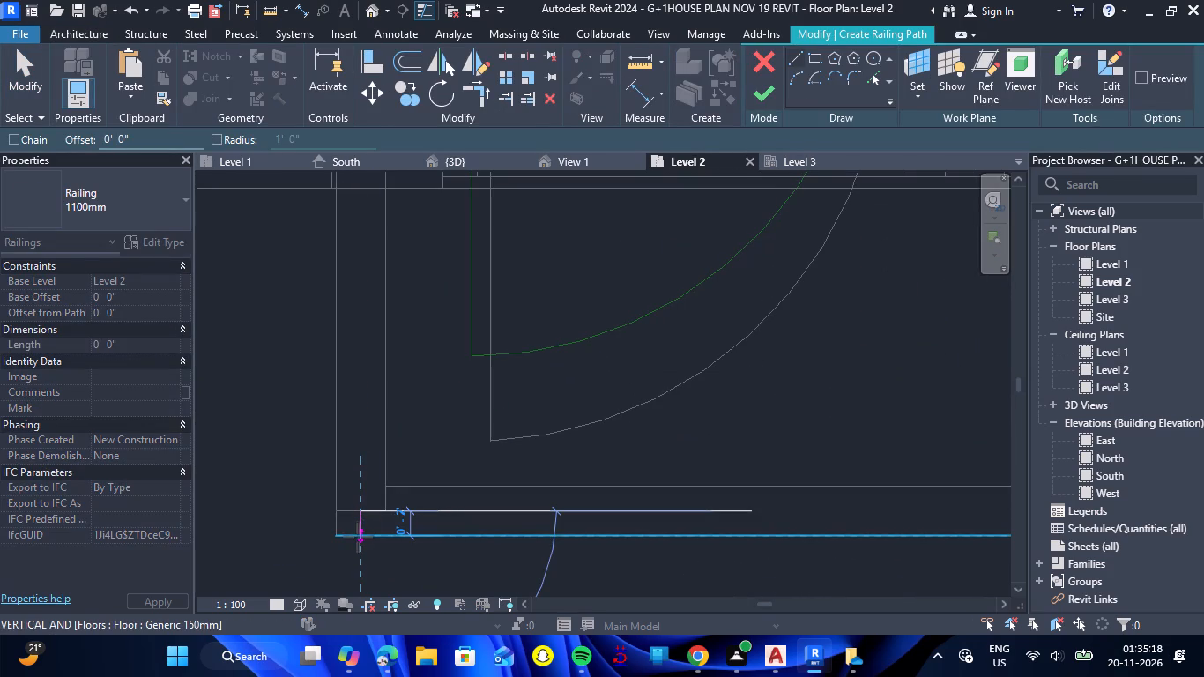
pyautogui.click(362, 527)
# Extend the railing path along the balcony's front edge to the WC+BATH wall and finish the railing, about 19' 9" long.
pyautogui.scroll(-4, 483, 525)
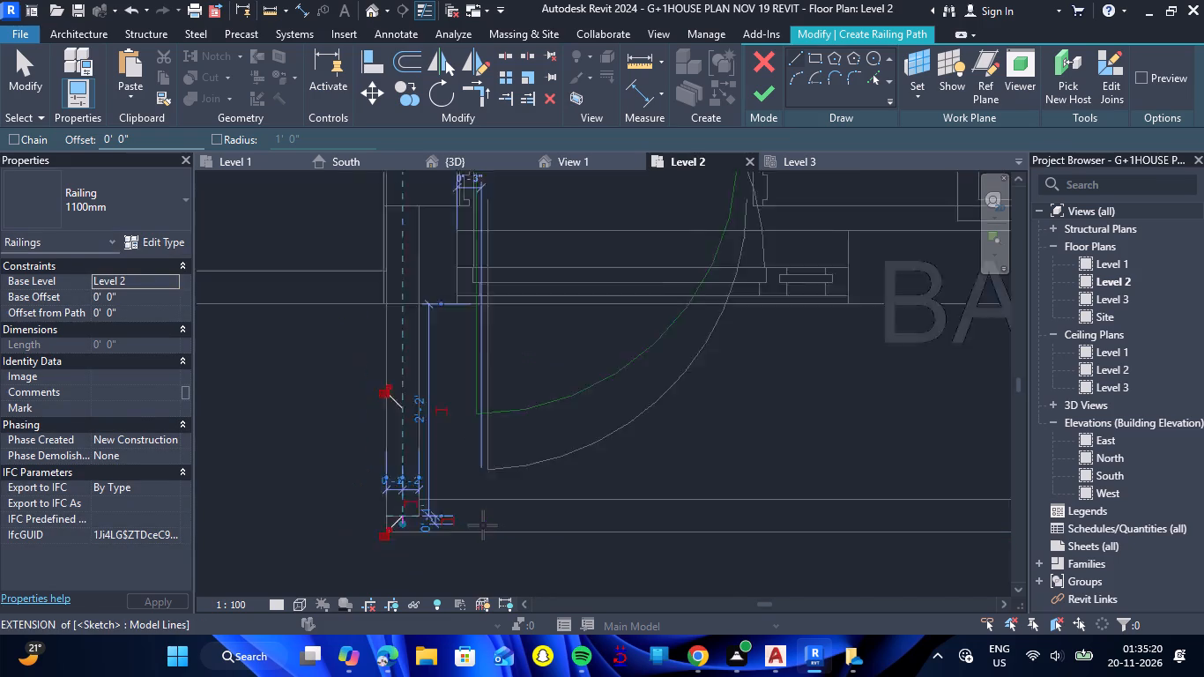
pyautogui.scroll(-7, 483, 525)
pyautogui.scroll(-6, 718, 519)
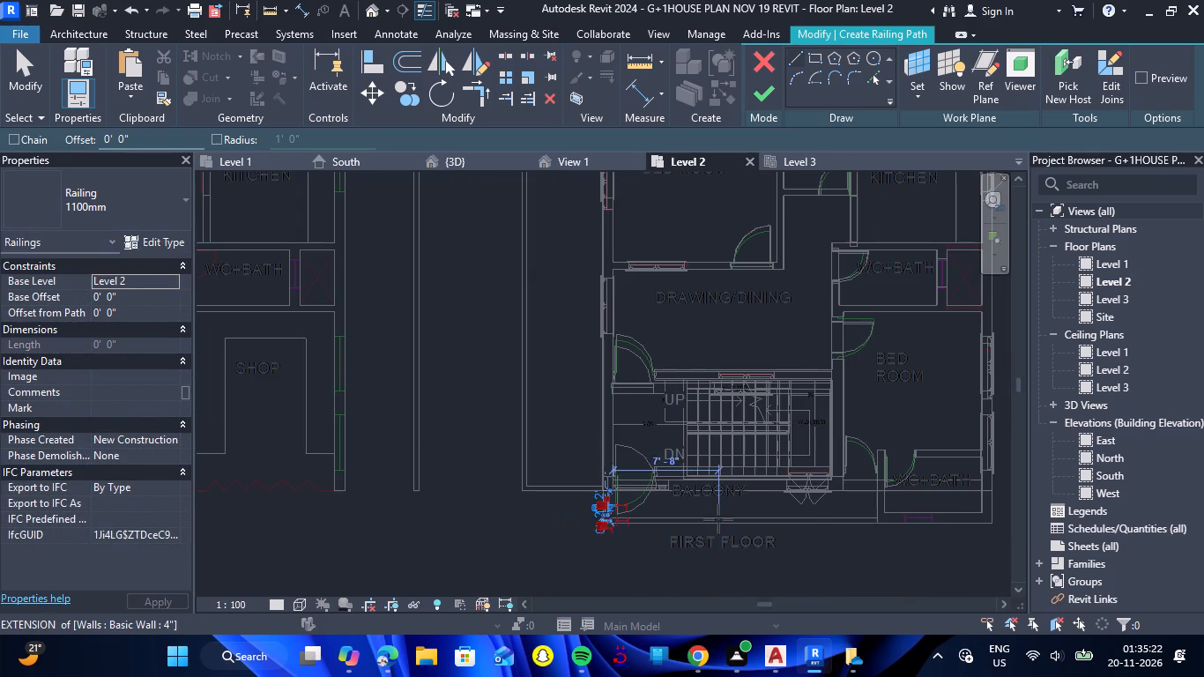
pyautogui.scroll(18, 885, 521)
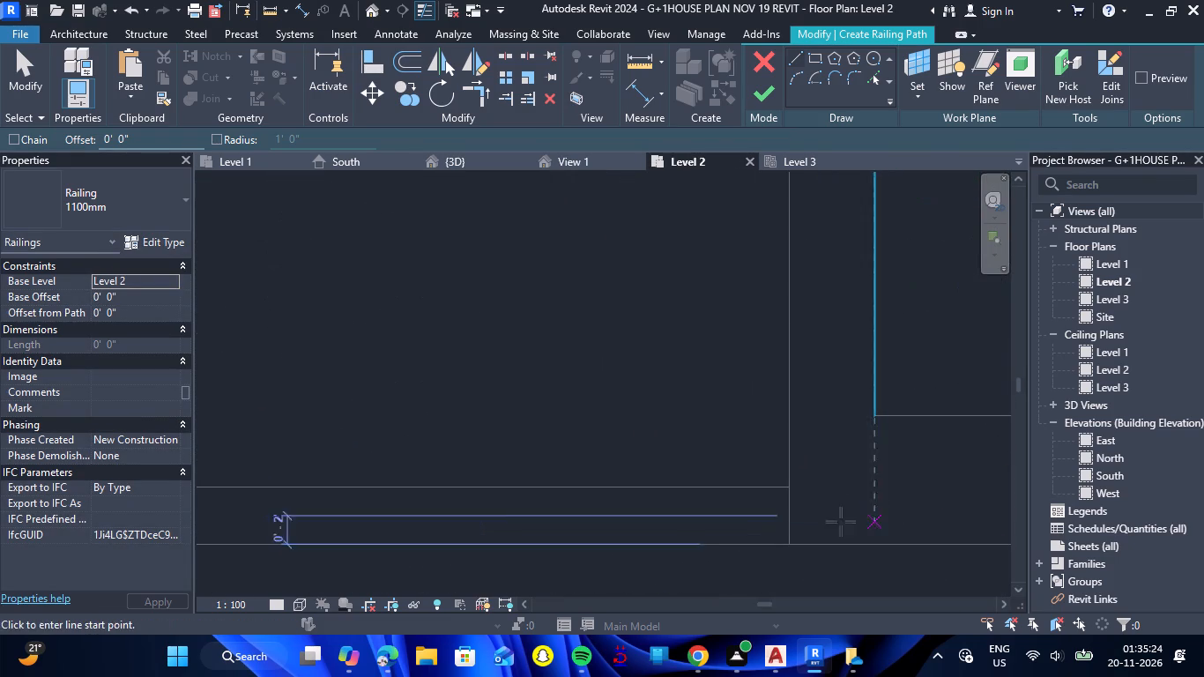
pyautogui.scroll(5, 790, 518)
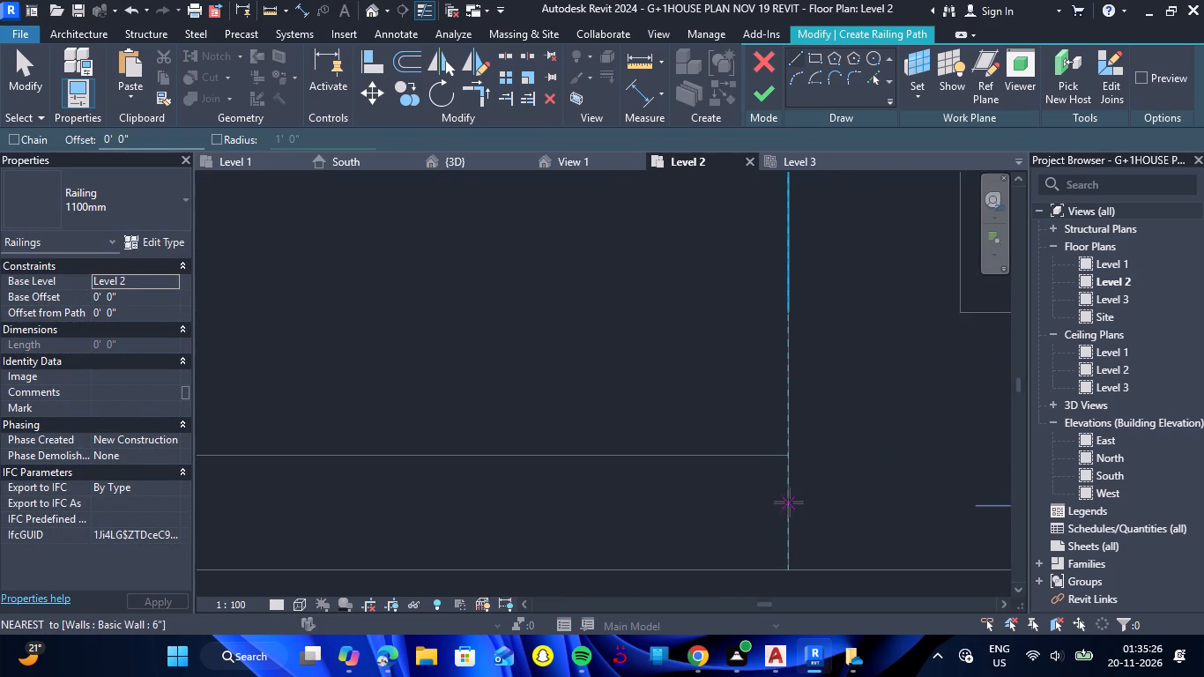
pyautogui.scroll(-15, 796, 509)
pyautogui.scroll(-6, 689, 517)
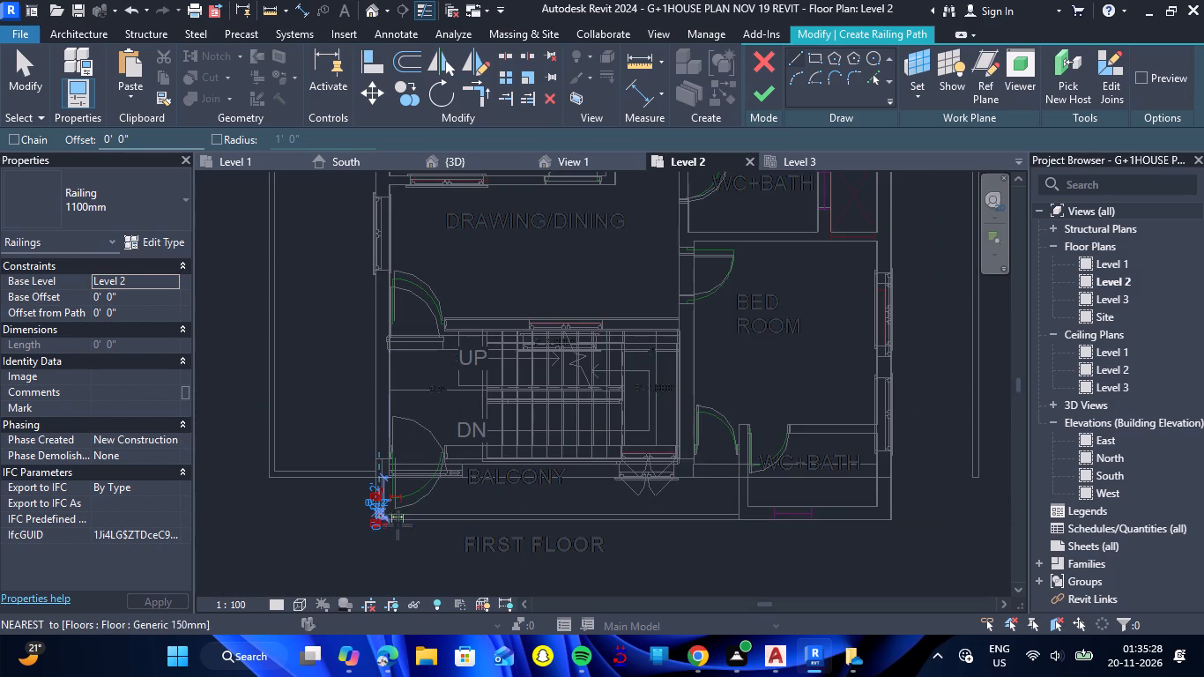
pyautogui.scroll(7, 373, 532)
pyautogui.scroll(7, 425, 472)
pyautogui.scroll(8, 348, 548)
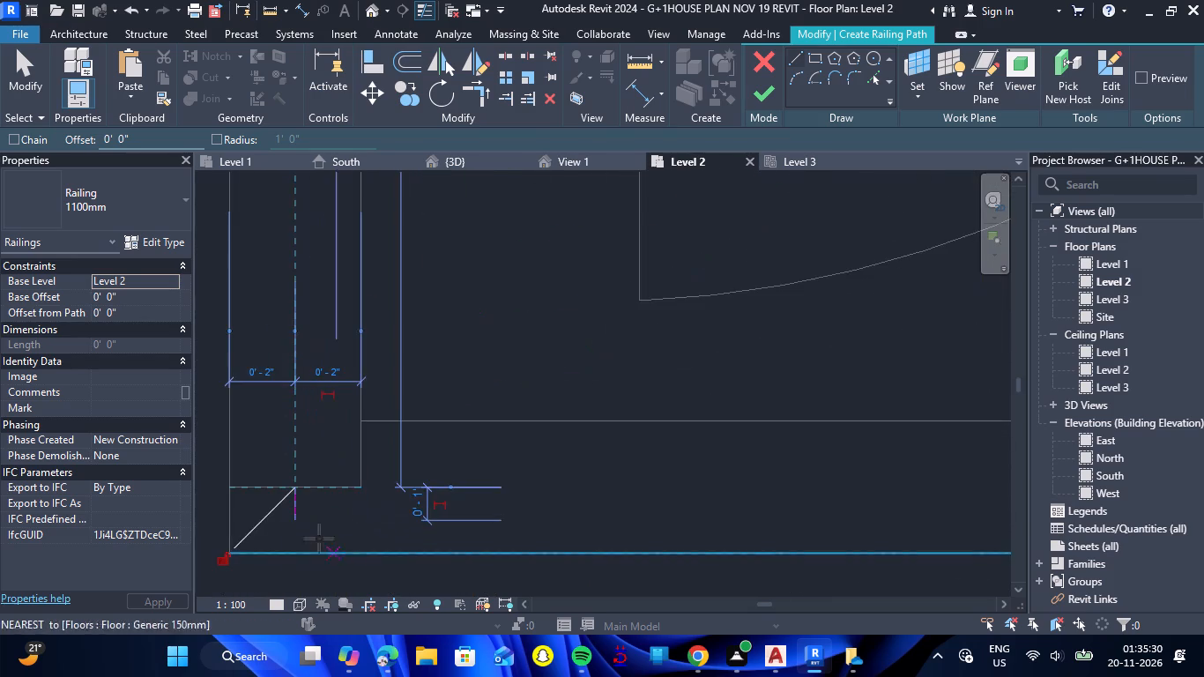
pyautogui.scroll(6, 303, 525)
pyautogui.click(286, 514)
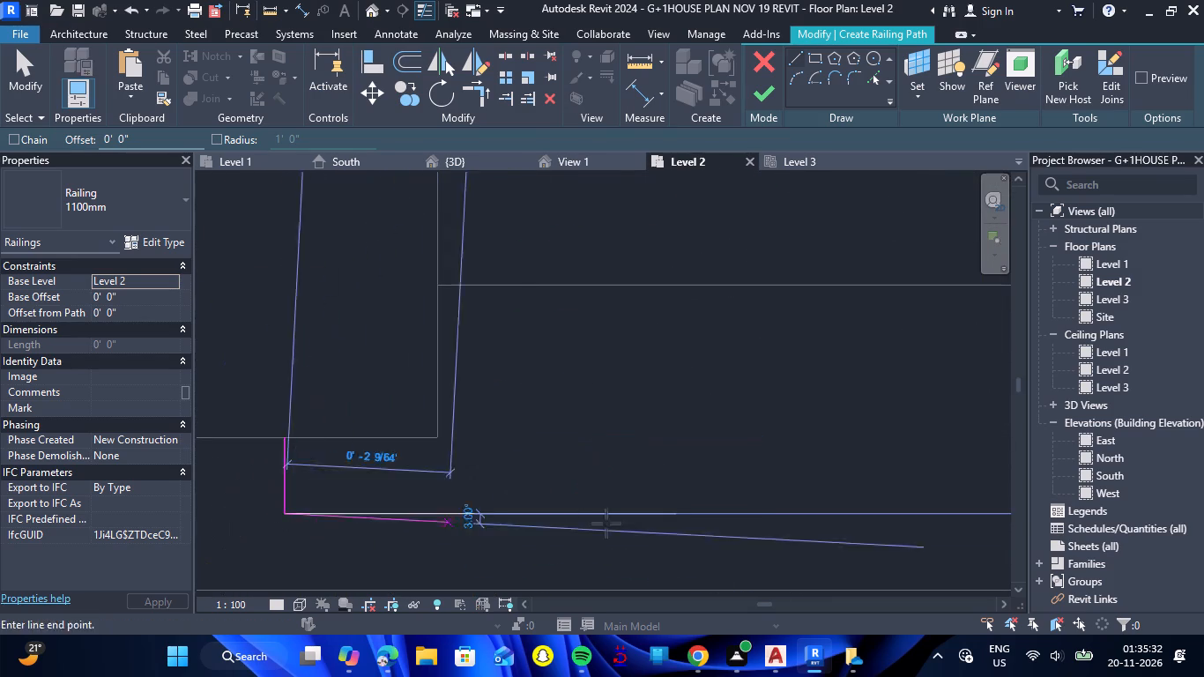
pyautogui.scroll(-20, 611, 523)
pyautogui.scroll(-3, 611, 523)
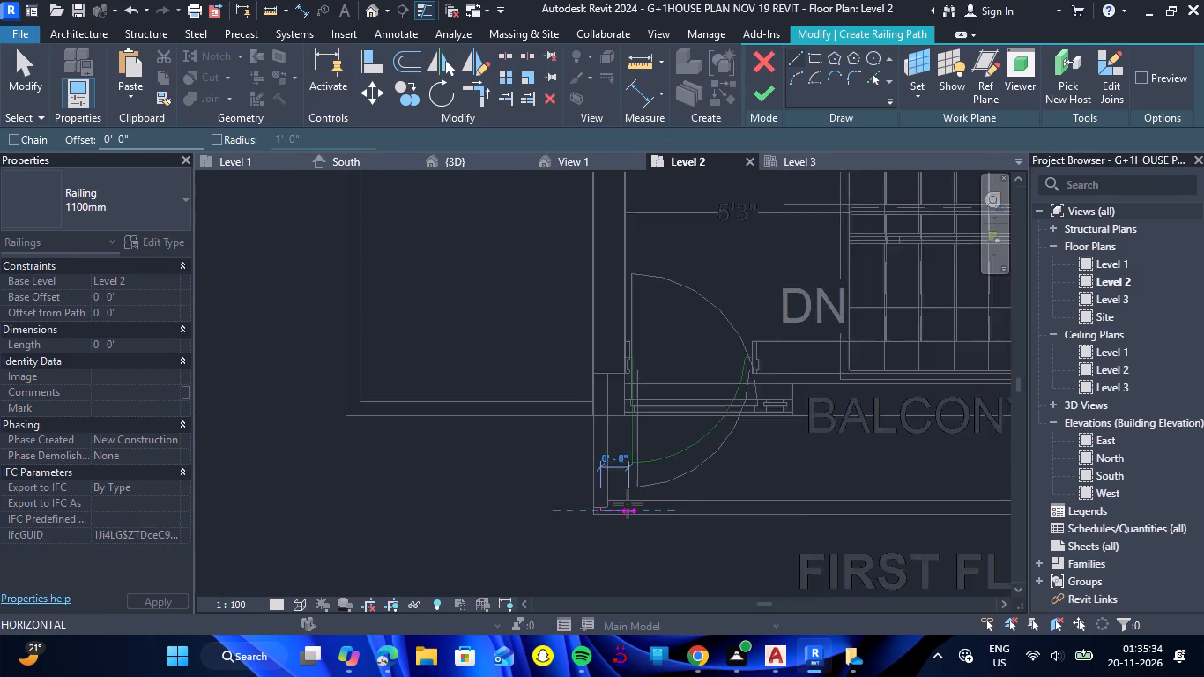
pyautogui.scroll(-8, 628, 504)
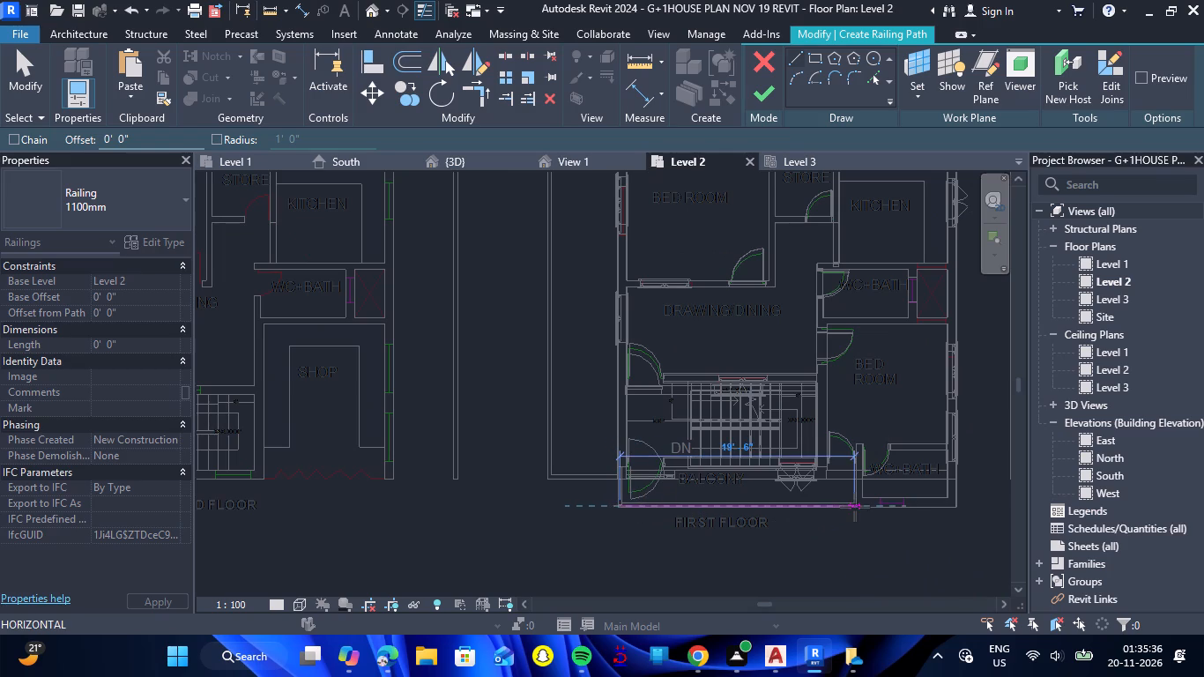
pyautogui.scroll(16, 855, 507)
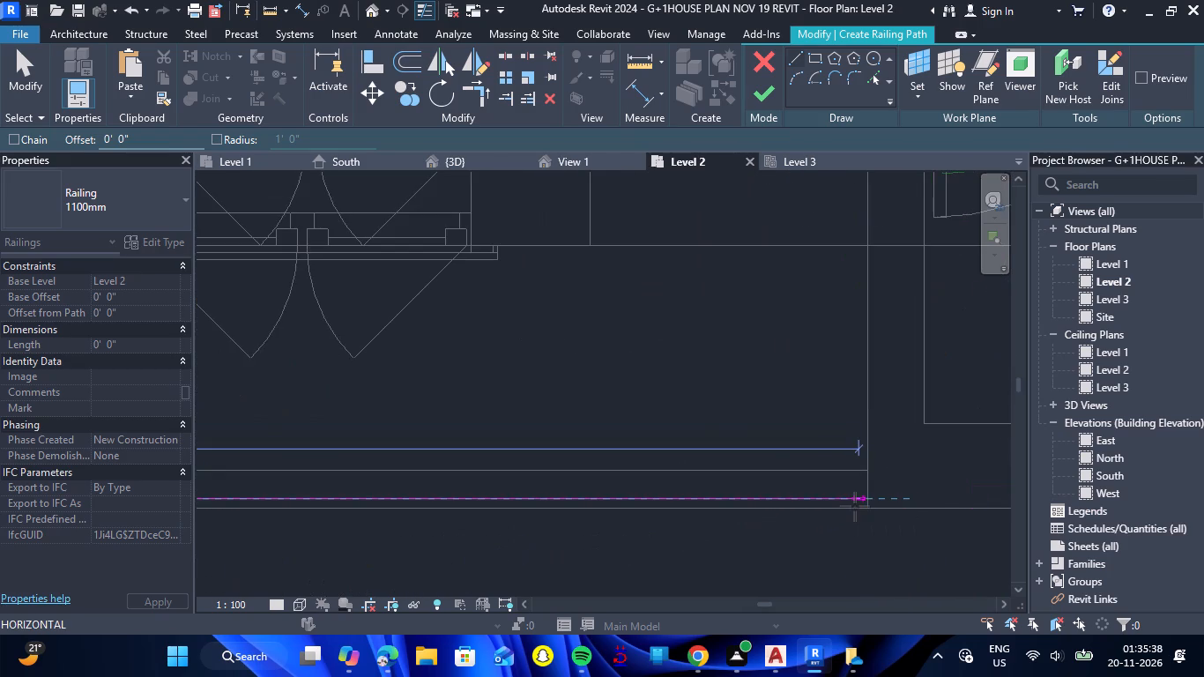
pyautogui.scroll(6, 866, 489)
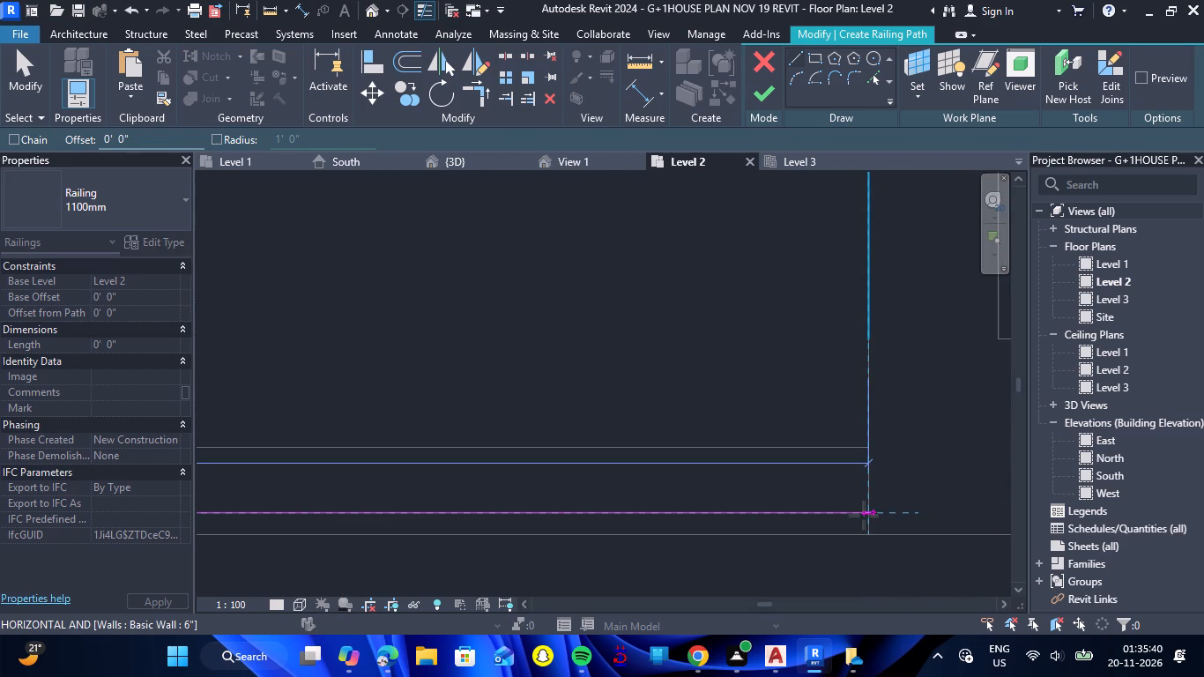
pyautogui.click(869, 510)
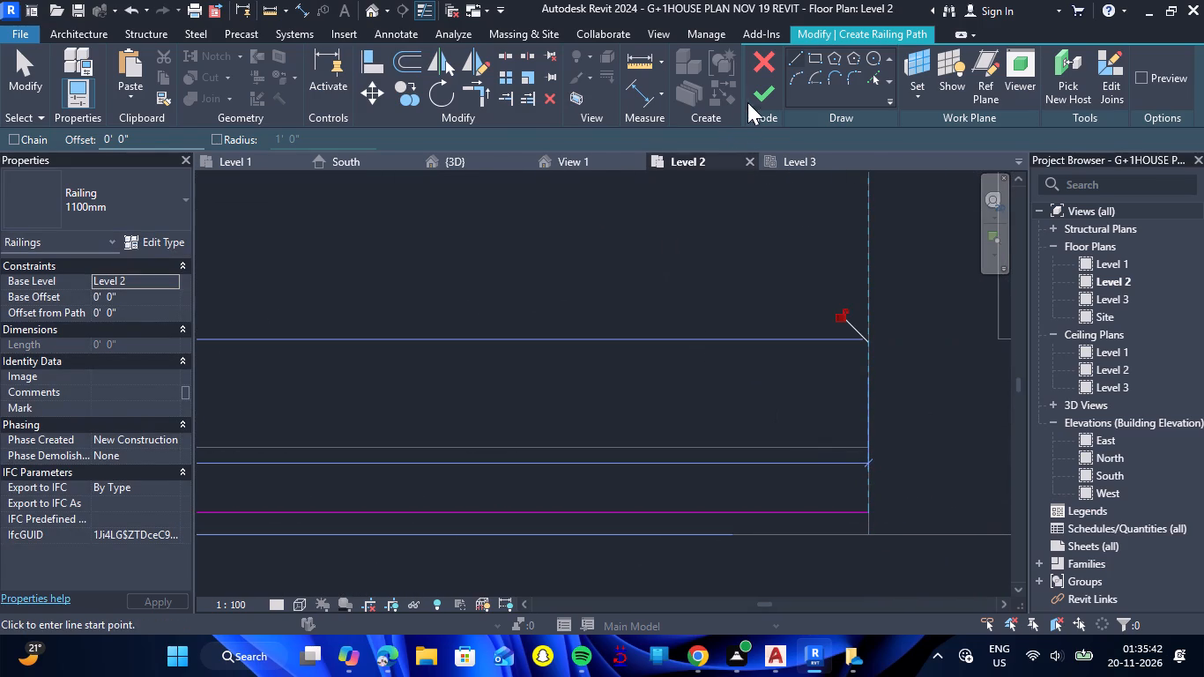
pyautogui.click(756, 96)
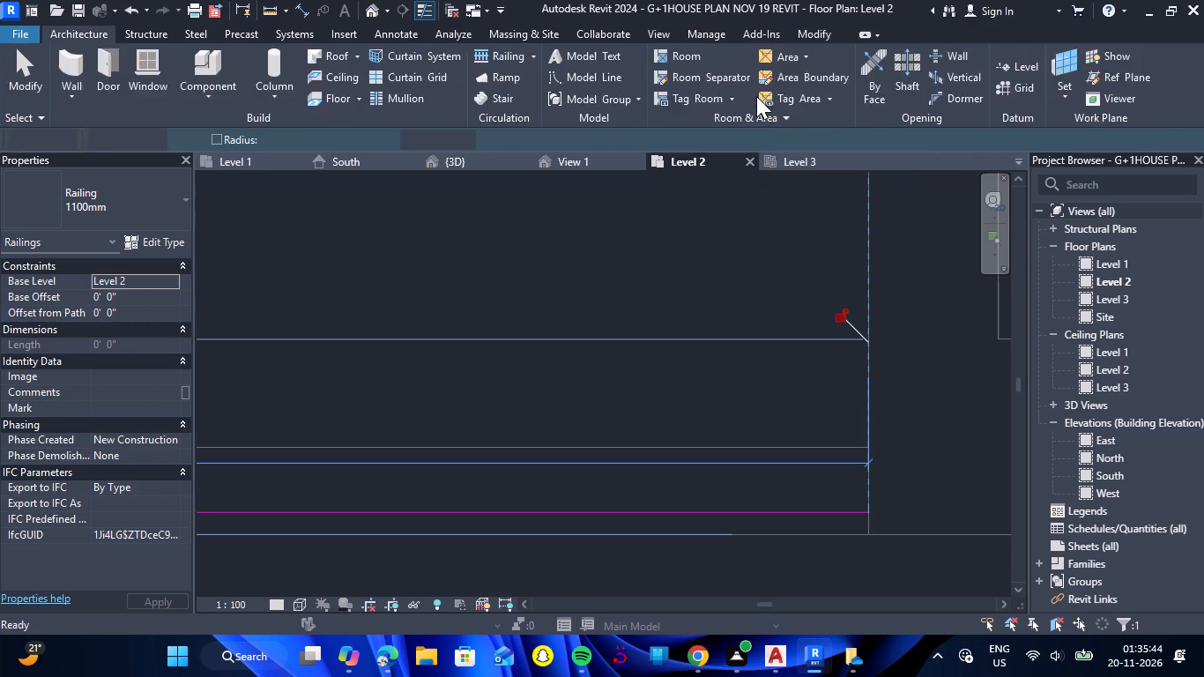
# In the 3D view, set the new balcony railing's base offset to 6".
pyautogui.scroll(-17, 741, 301)
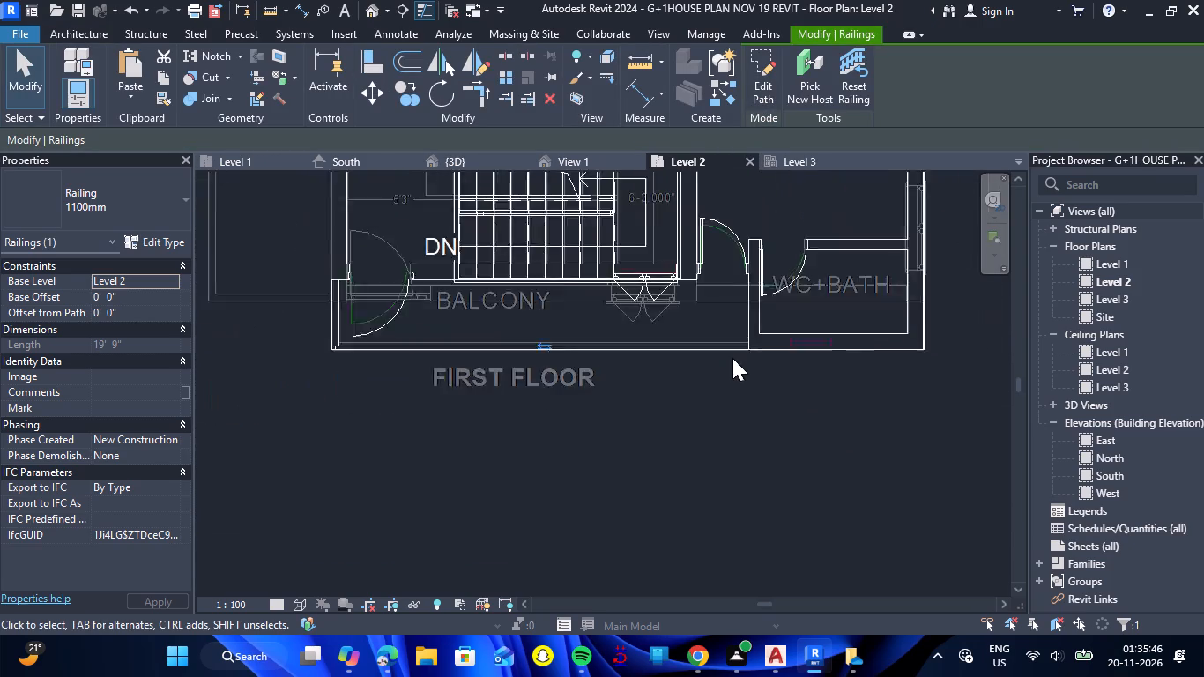
pyautogui.scroll(-2, 732, 358)
pyautogui.click(467, 159)
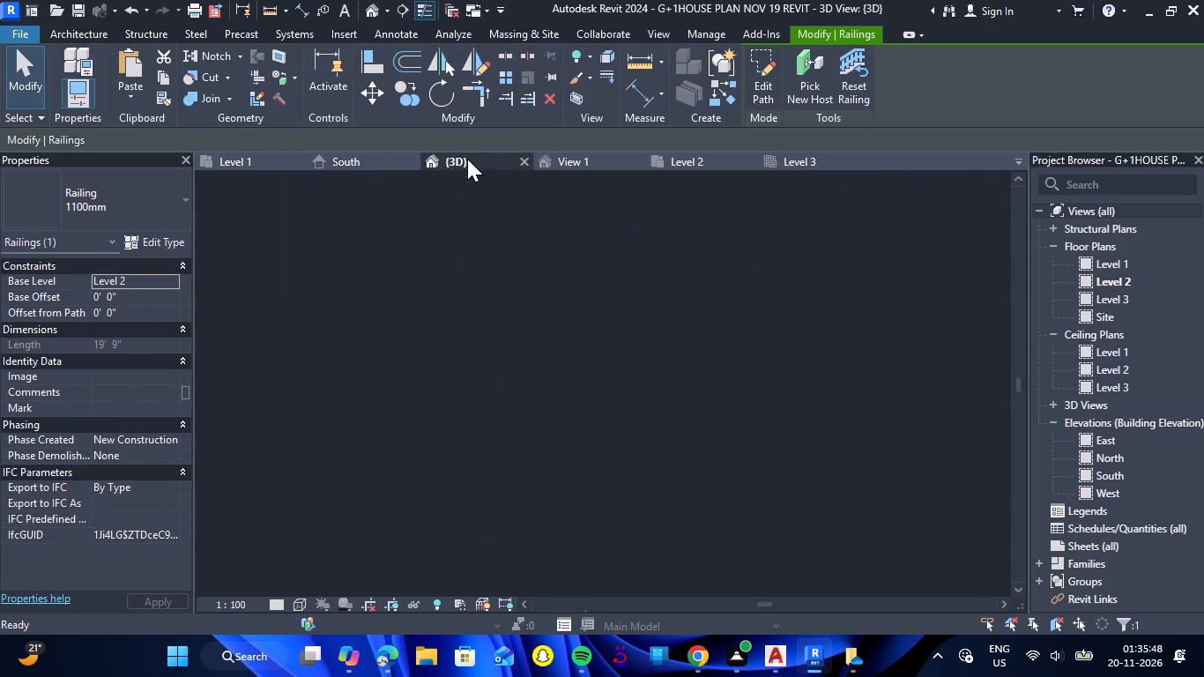
pyautogui.scroll(4, 719, 446)
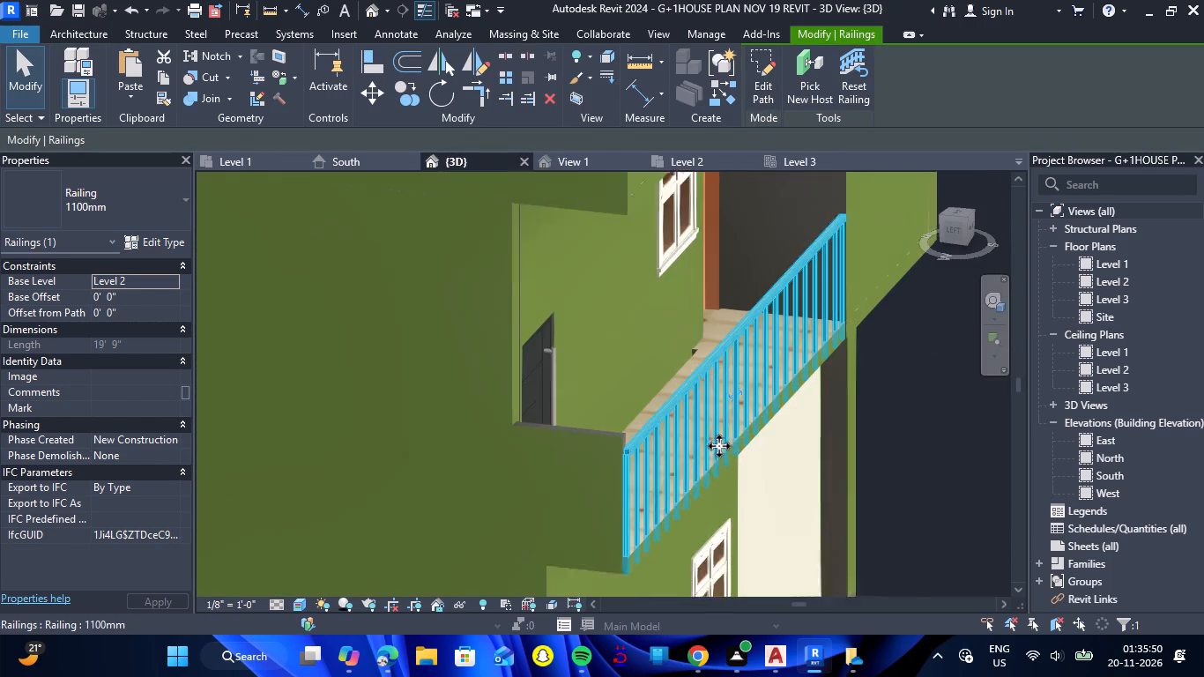
pyautogui.scroll(-4, 646, 384)
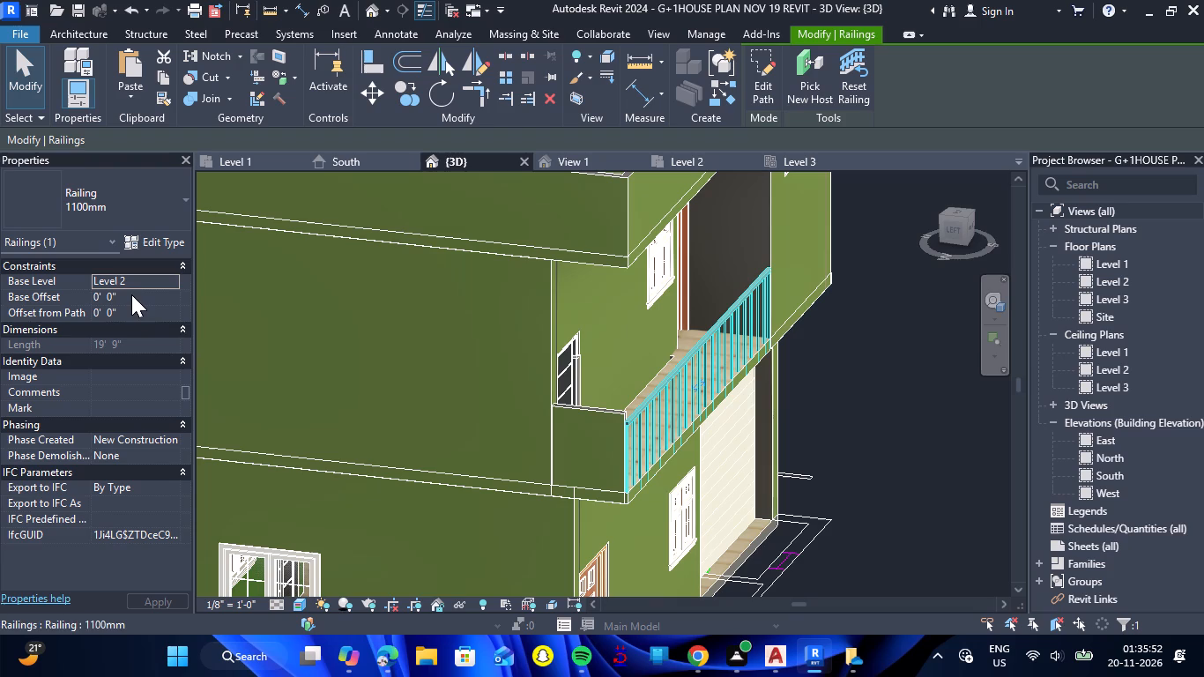
pyautogui.click(128, 298)
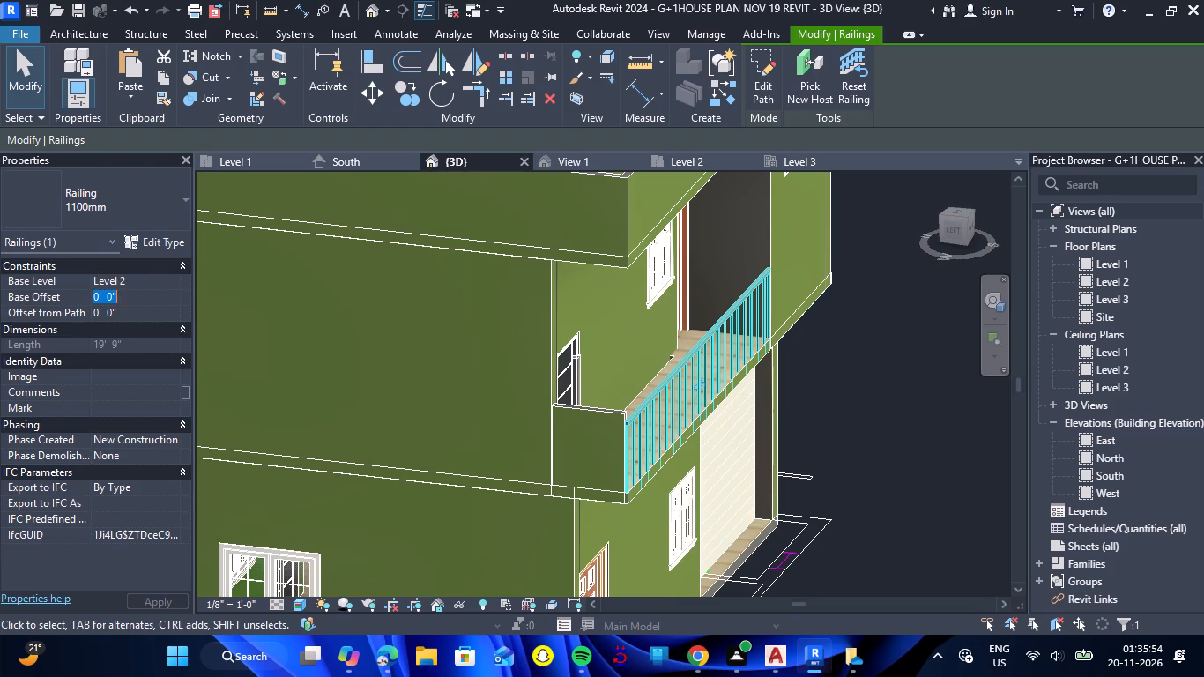
pyautogui.press('6')
pyautogui.hotkey('shift', '"')
pyautogui.press('Return')
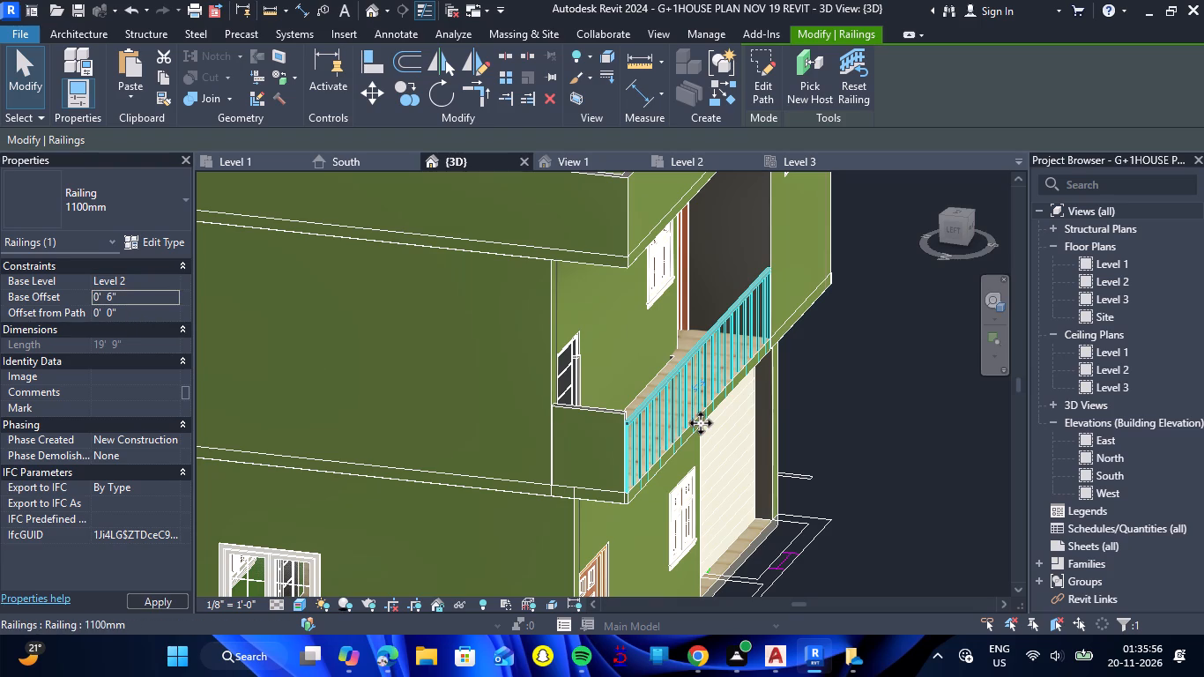
pyautogui.click(869, 420)
# Change the balcony railing's type to Glass Panel - Bottom Fill.
pyautogui.keyDown('shift'); pyautogui.moveTo(900, 420); pyautogui.dragTo(831, 412, button='right'); pyautogui.keyUp('shift')
pyautogui.keyDown('shift'); pyautogui.moveTo(900, 420); pyautogui.dragTo(831, 412); pyautogui.keyUp('shift')
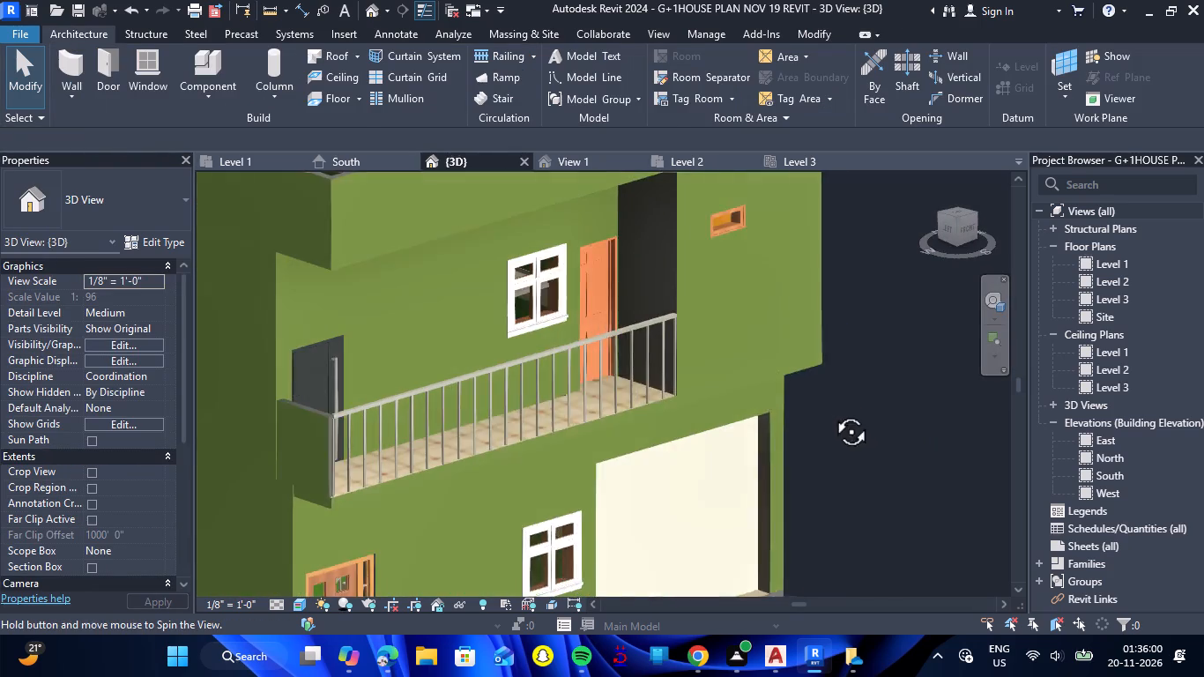
pyautogui.keyDown('shift'); pyautogui.moveTo(831, 412); pyautogui.dragTo(804, 411, button='right'); pyautogui.keyUp('shift')
pyautogui.keyDown('shift'); pyautogui.moveTo(831, 412); pyautogui.dragTo(804, 411); pyautogui.keyUp('shift')
pyautogui.scroll(6, 239, 453)
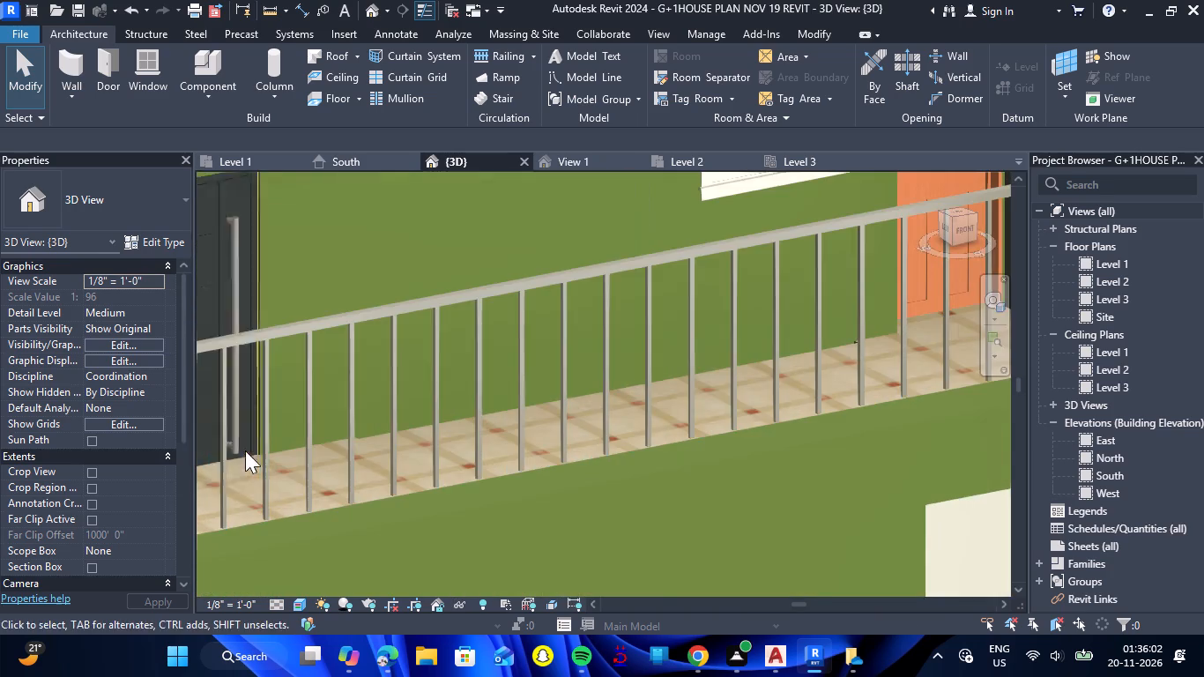
pyautogui.scroll(-6, 338, 424)
pyautogui.scroll(6, 313, 424)
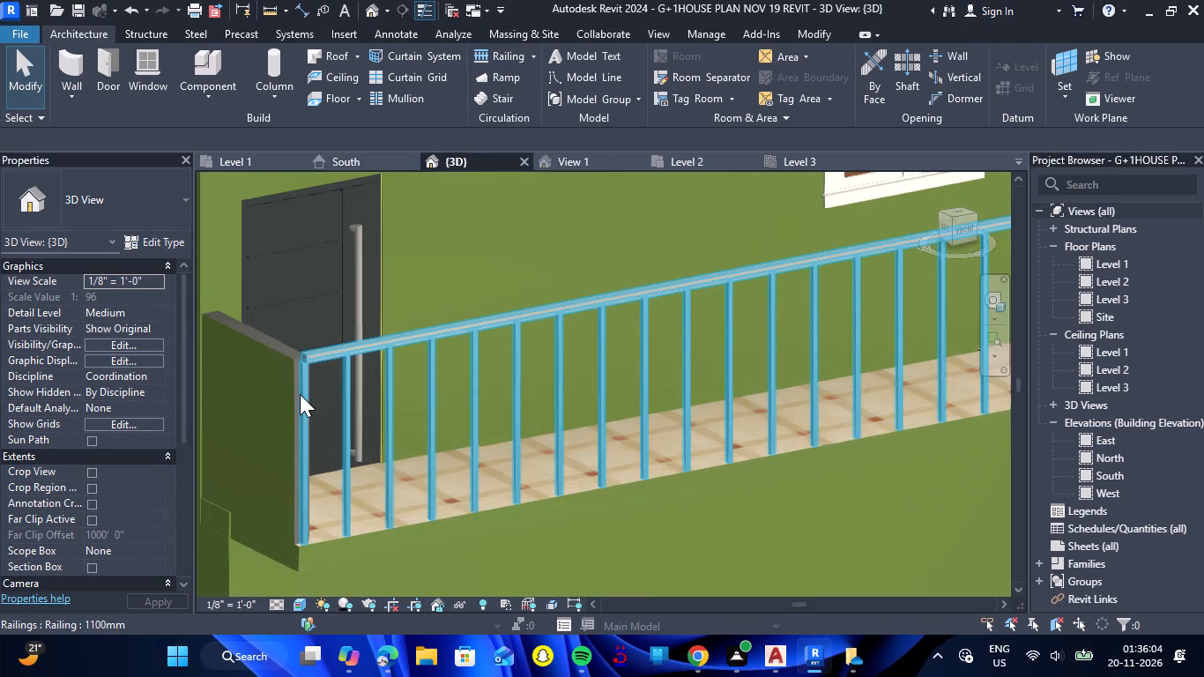
pyautogui.scroll(6, 301, 366)
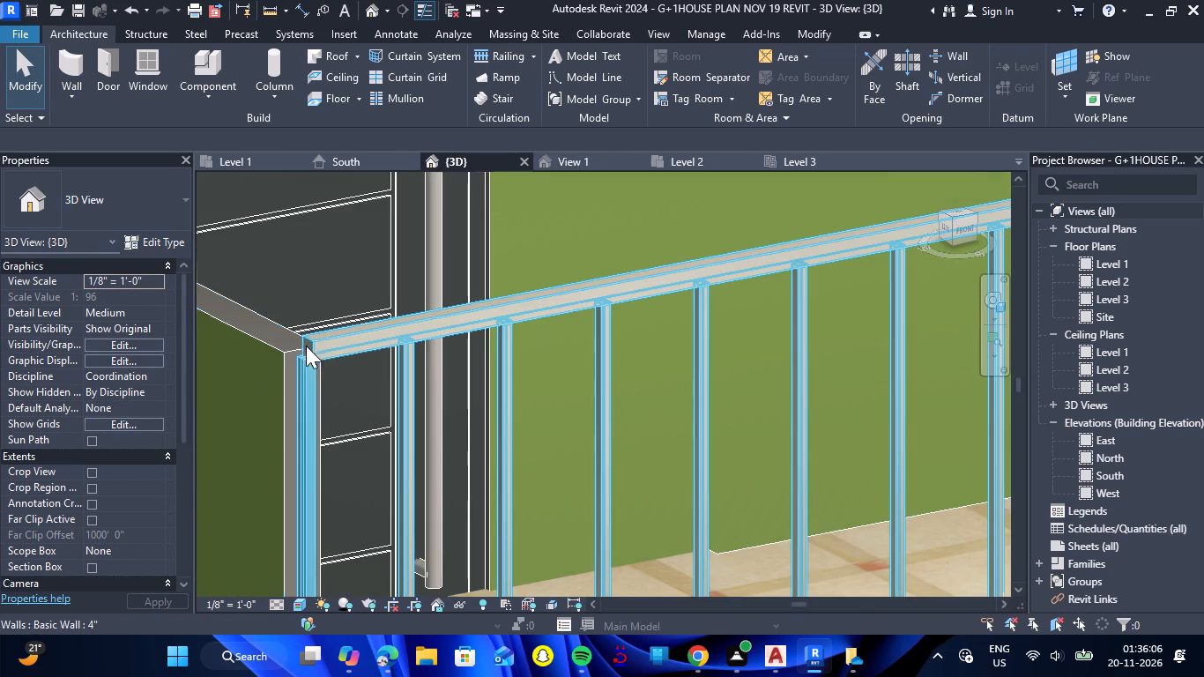
pyautogui.click(316, 340)
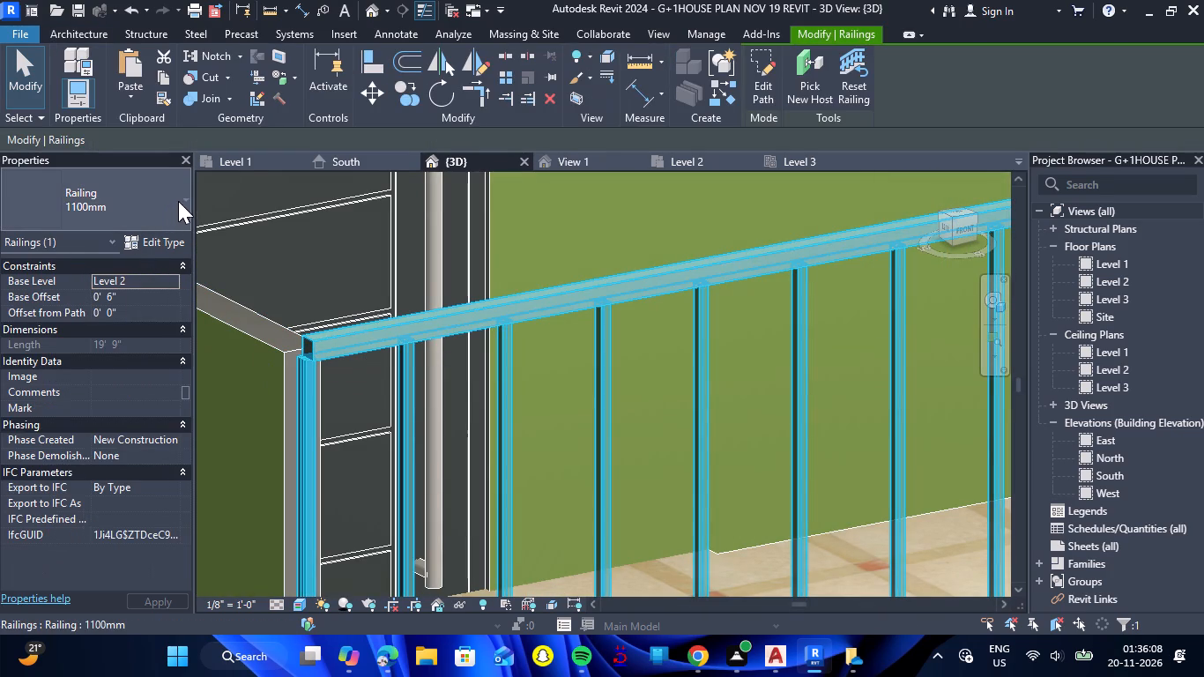
pyautogui.click(182, 199)
pyautogui.click(126, 349)
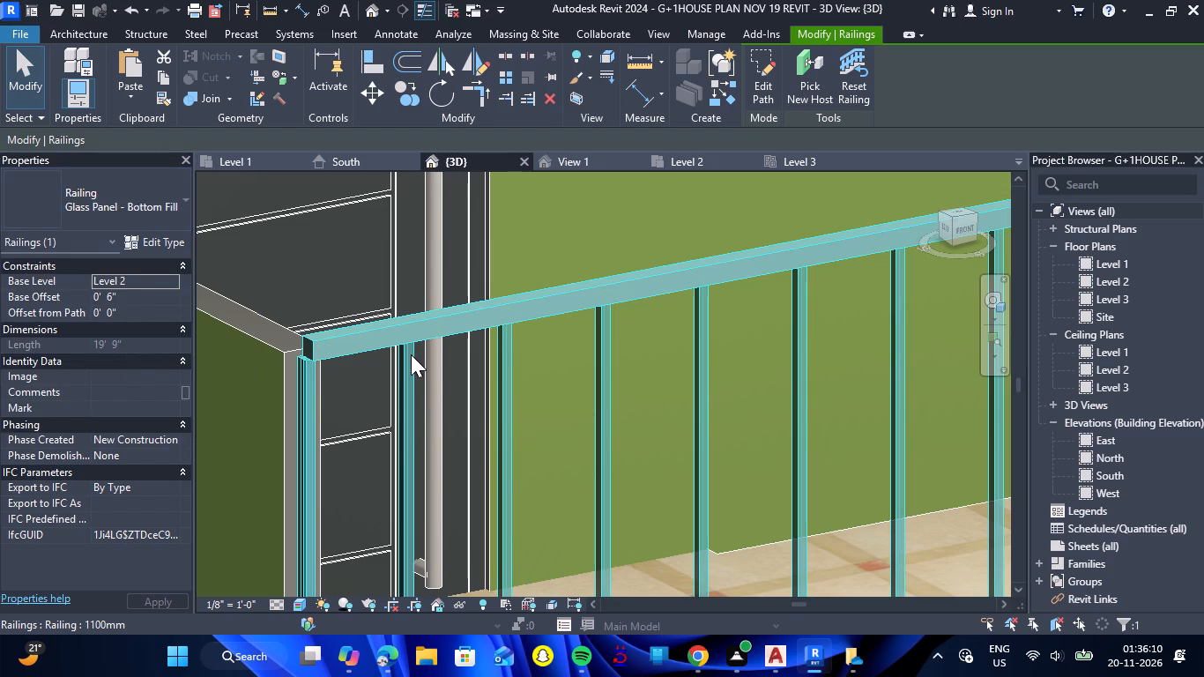
pyautogui.scroll(-5, 391, 345)
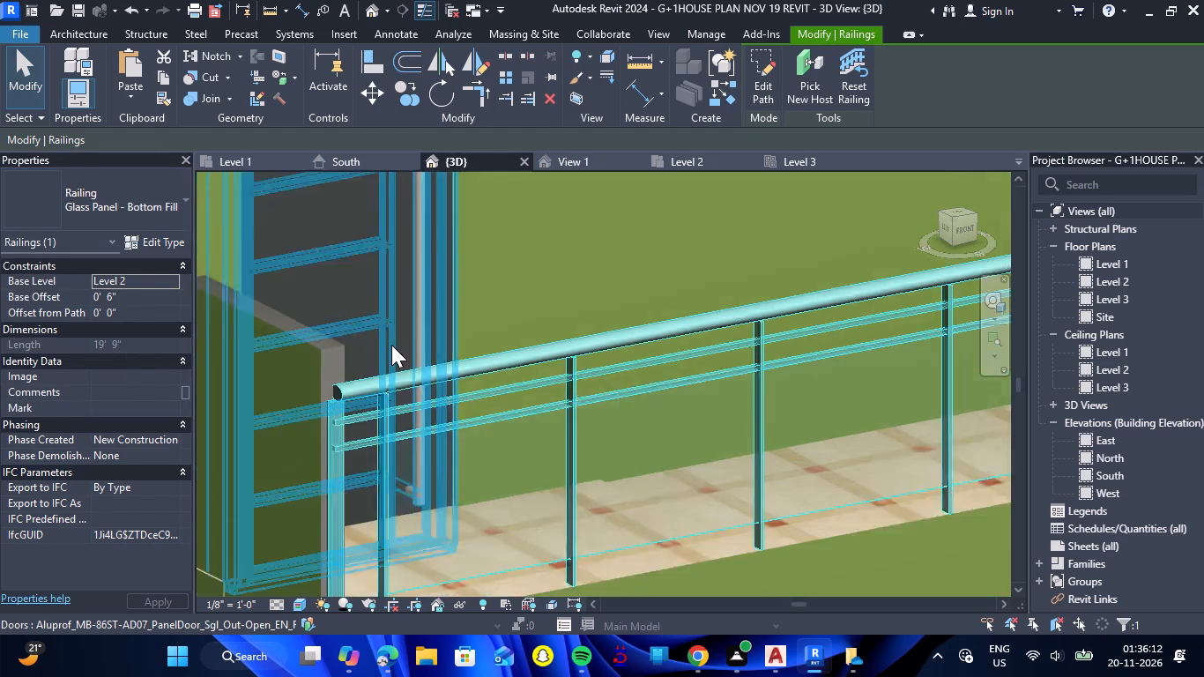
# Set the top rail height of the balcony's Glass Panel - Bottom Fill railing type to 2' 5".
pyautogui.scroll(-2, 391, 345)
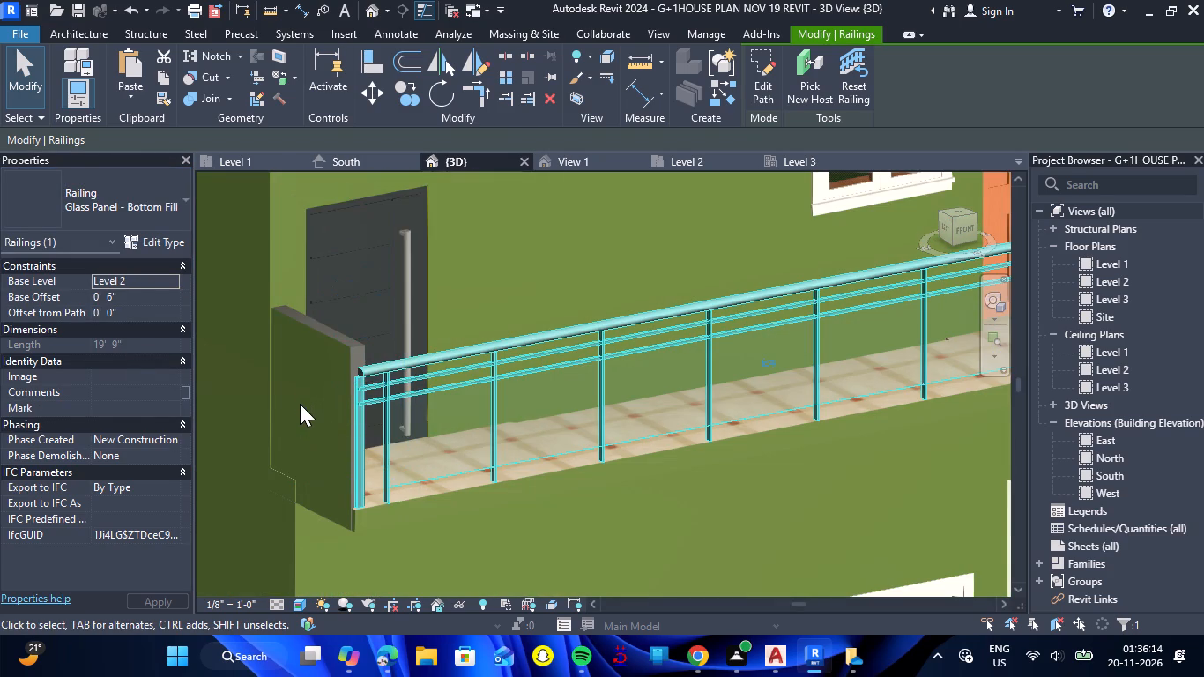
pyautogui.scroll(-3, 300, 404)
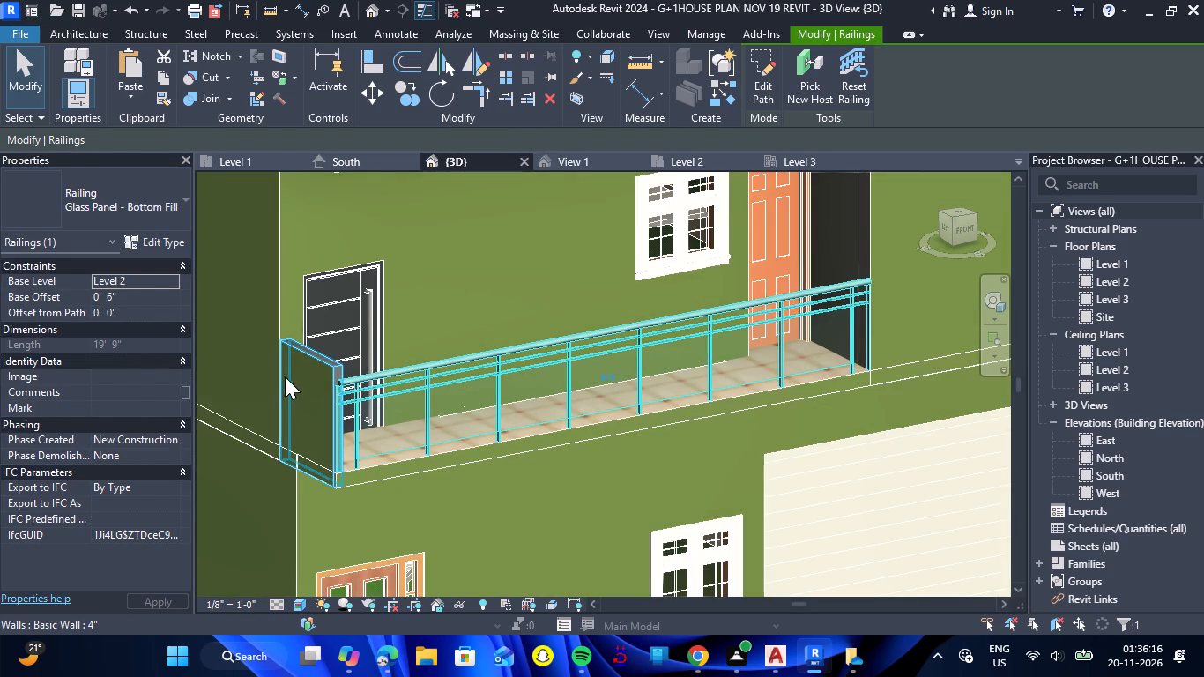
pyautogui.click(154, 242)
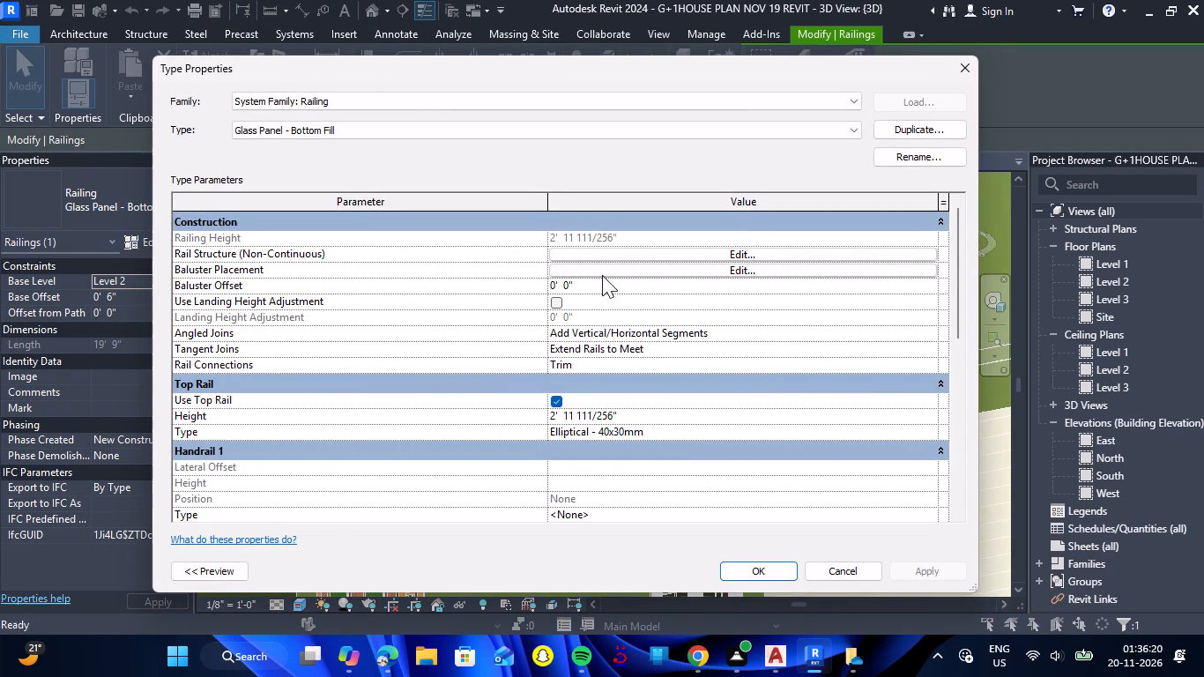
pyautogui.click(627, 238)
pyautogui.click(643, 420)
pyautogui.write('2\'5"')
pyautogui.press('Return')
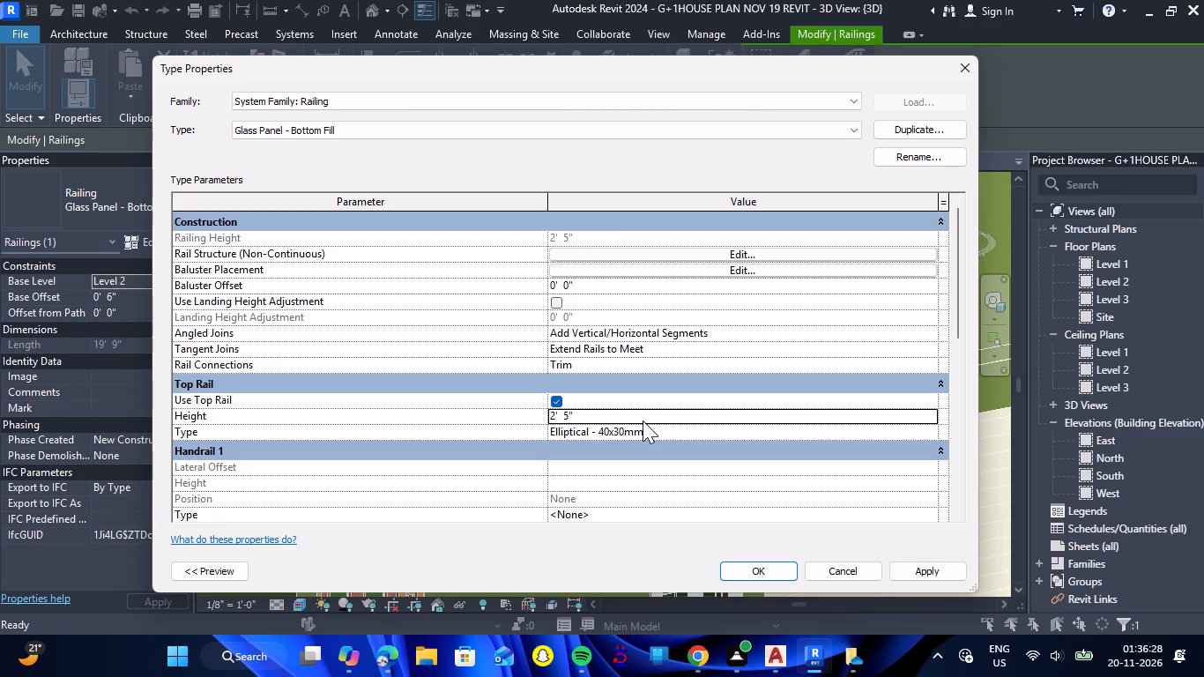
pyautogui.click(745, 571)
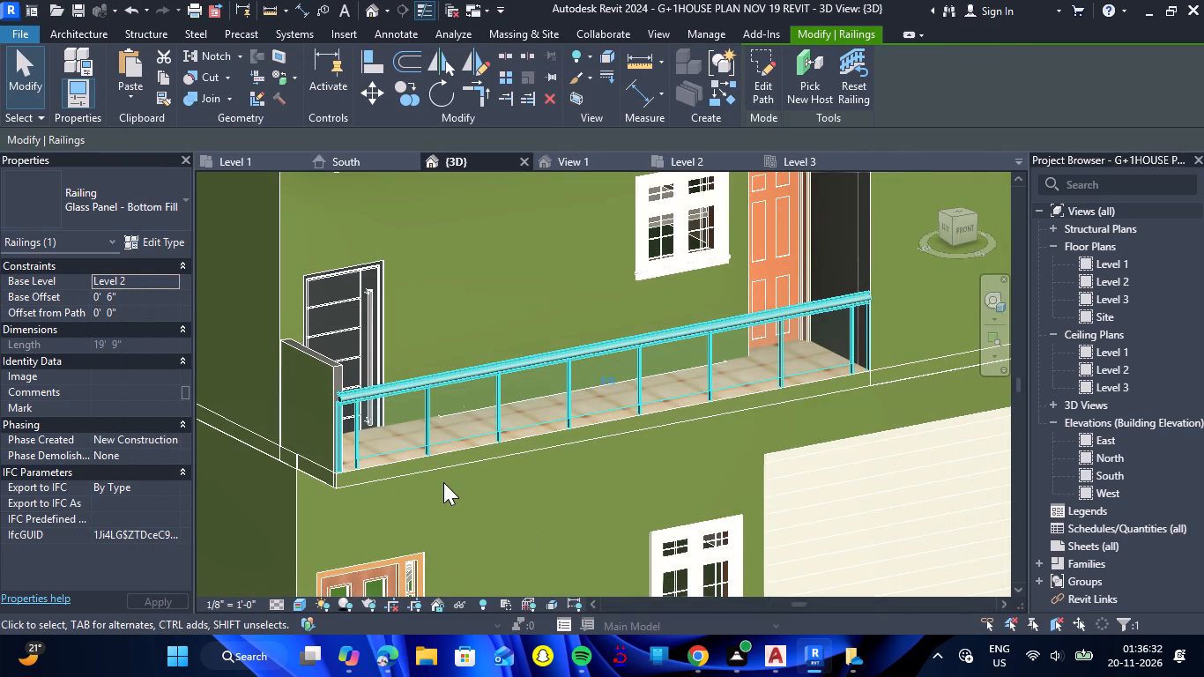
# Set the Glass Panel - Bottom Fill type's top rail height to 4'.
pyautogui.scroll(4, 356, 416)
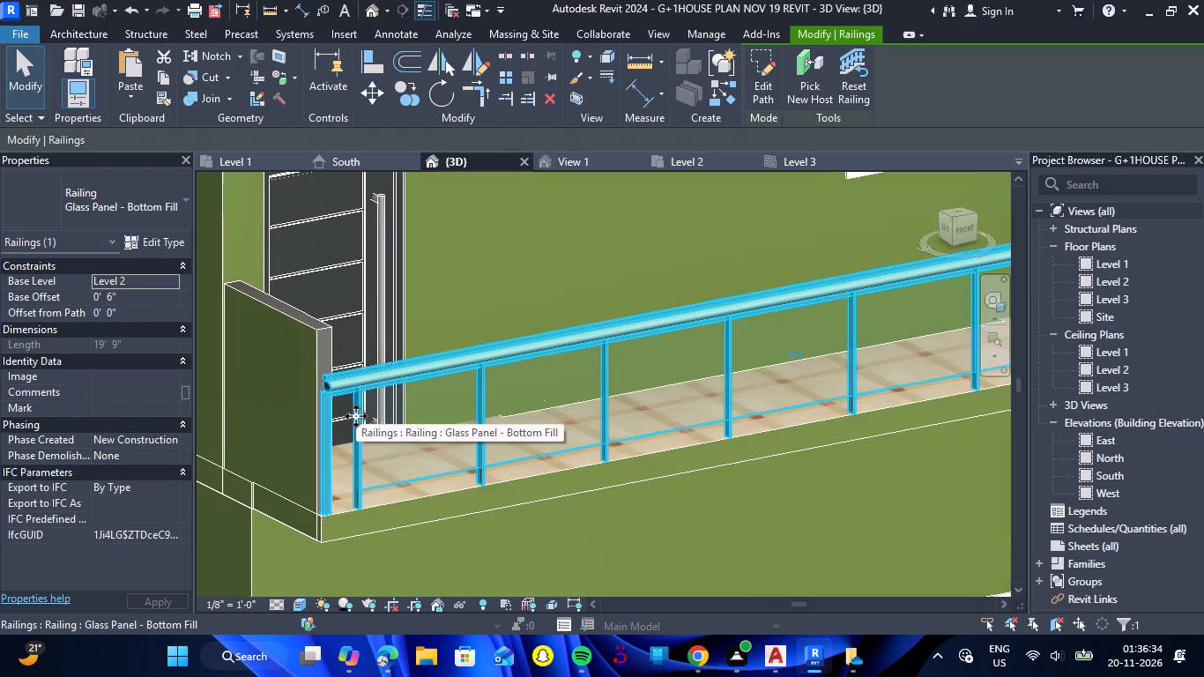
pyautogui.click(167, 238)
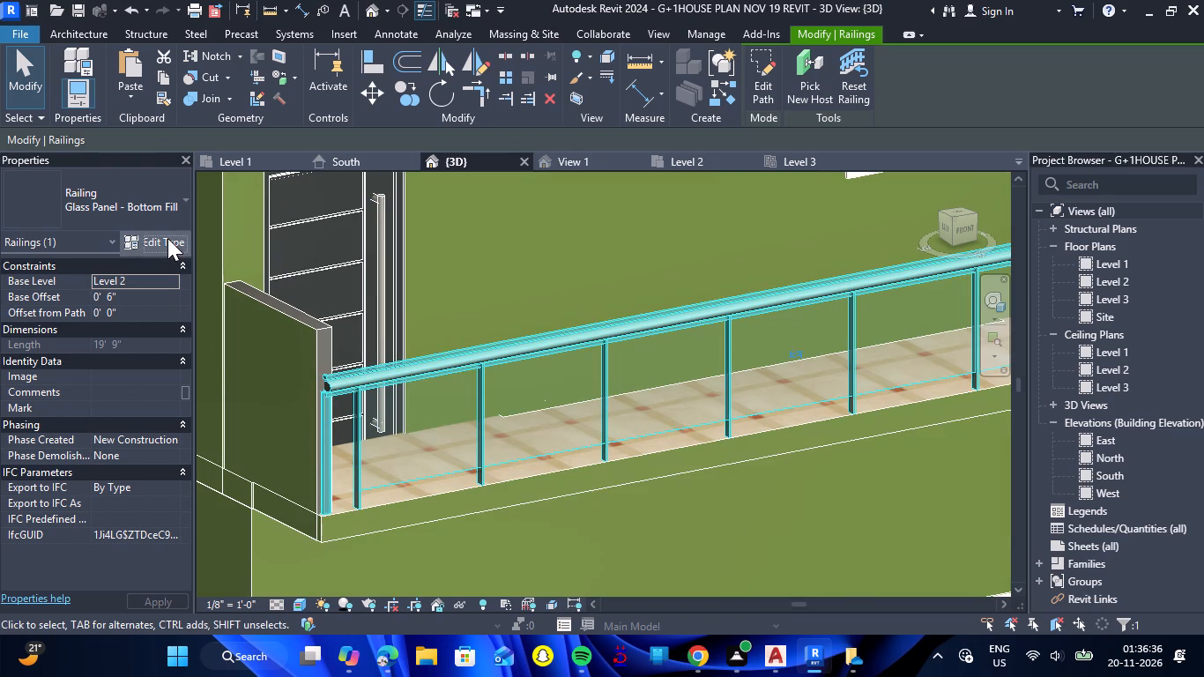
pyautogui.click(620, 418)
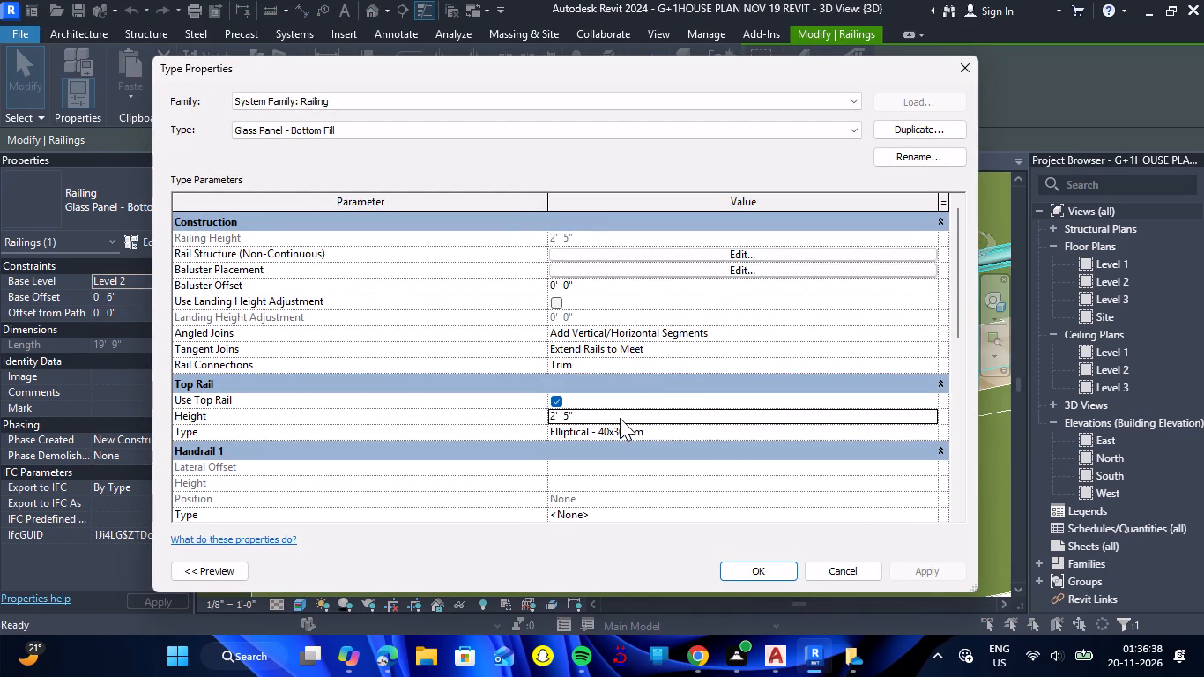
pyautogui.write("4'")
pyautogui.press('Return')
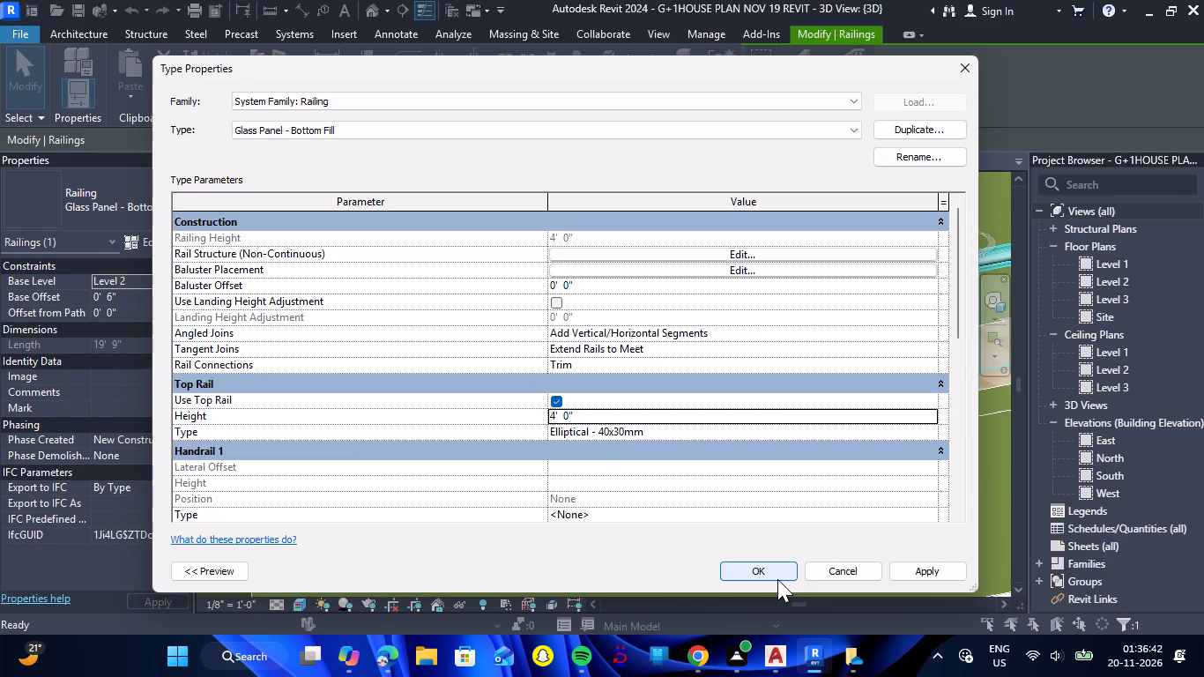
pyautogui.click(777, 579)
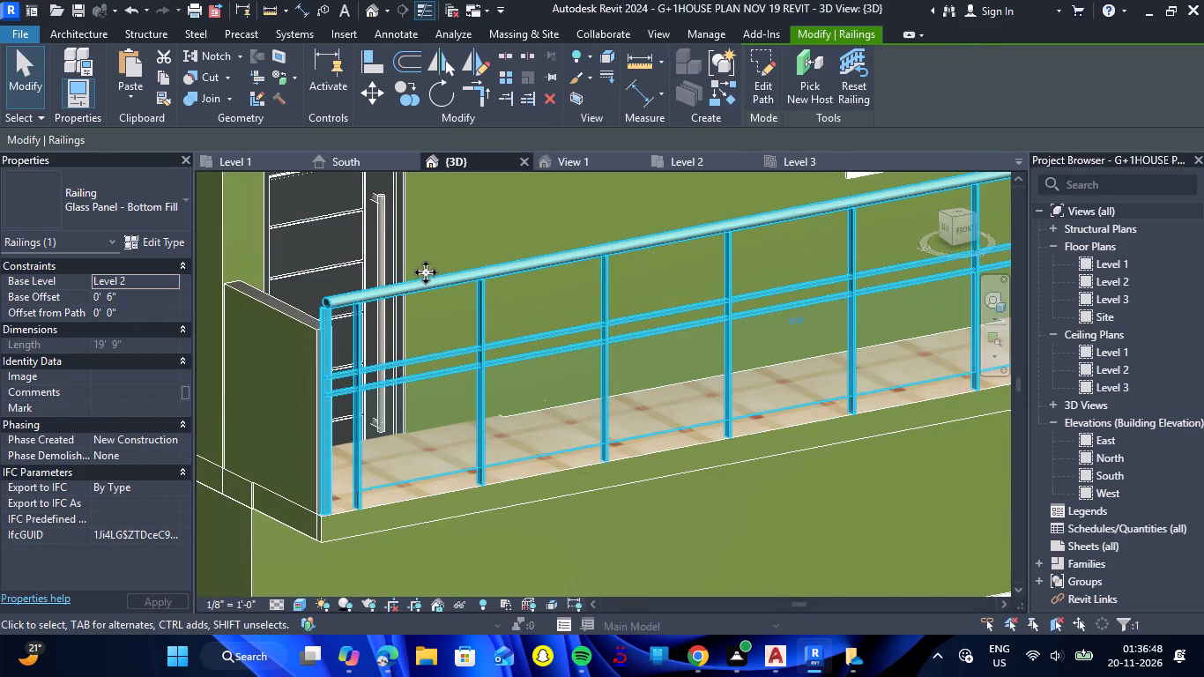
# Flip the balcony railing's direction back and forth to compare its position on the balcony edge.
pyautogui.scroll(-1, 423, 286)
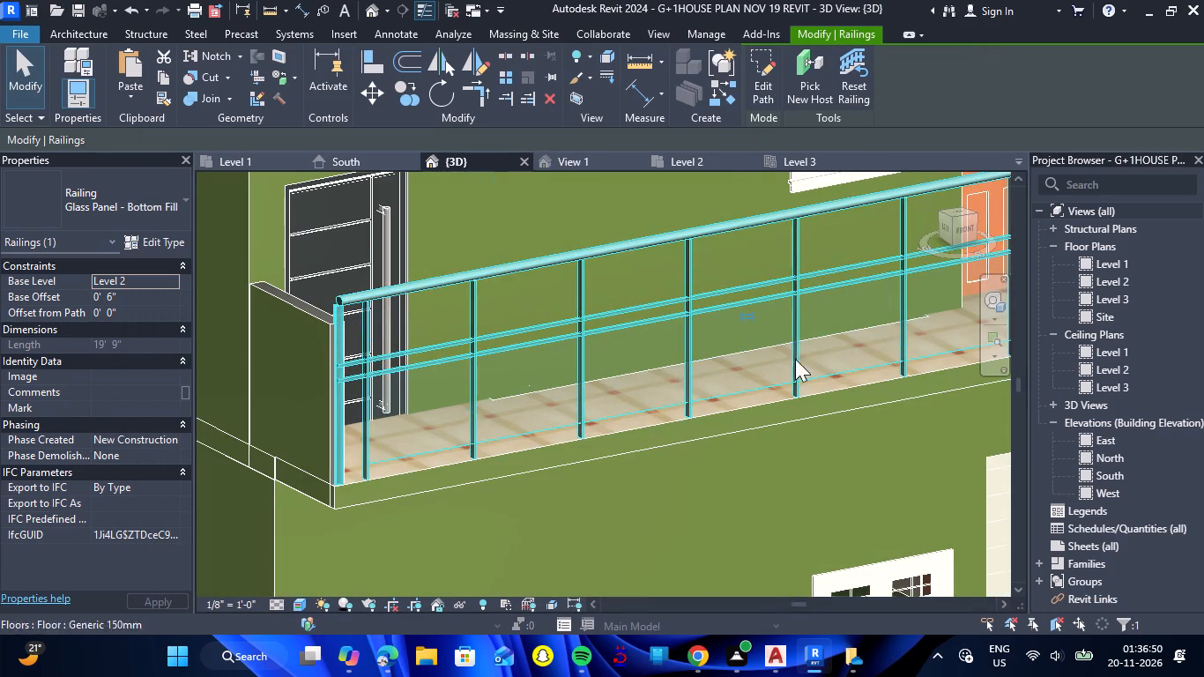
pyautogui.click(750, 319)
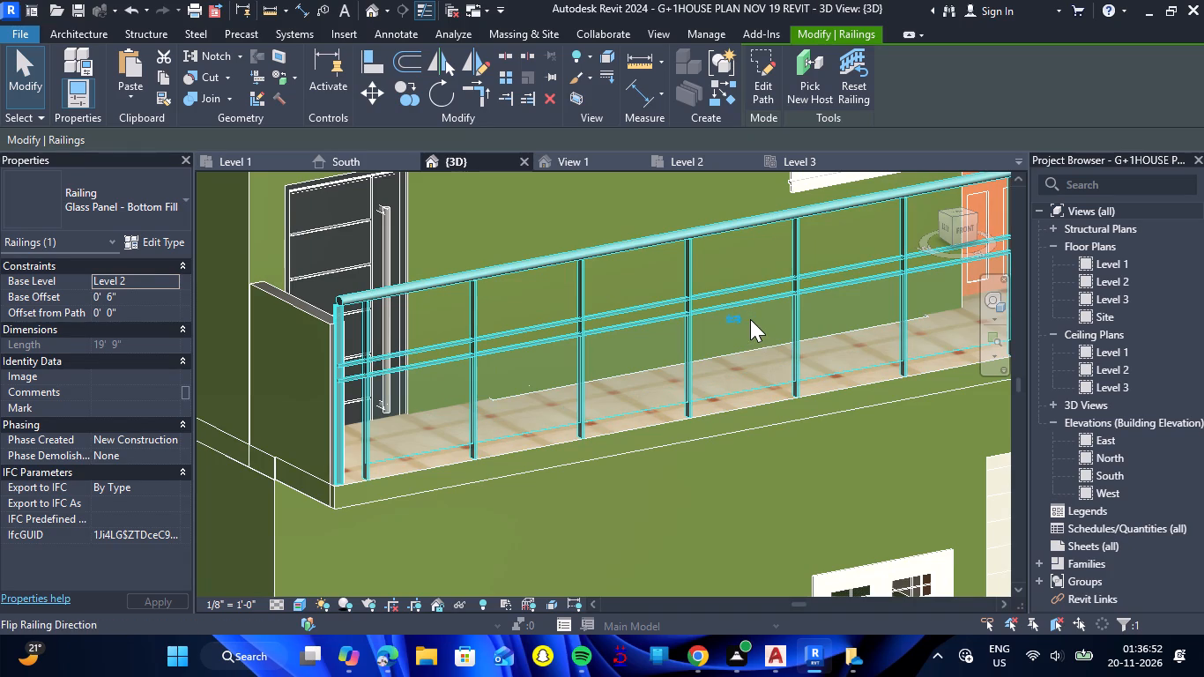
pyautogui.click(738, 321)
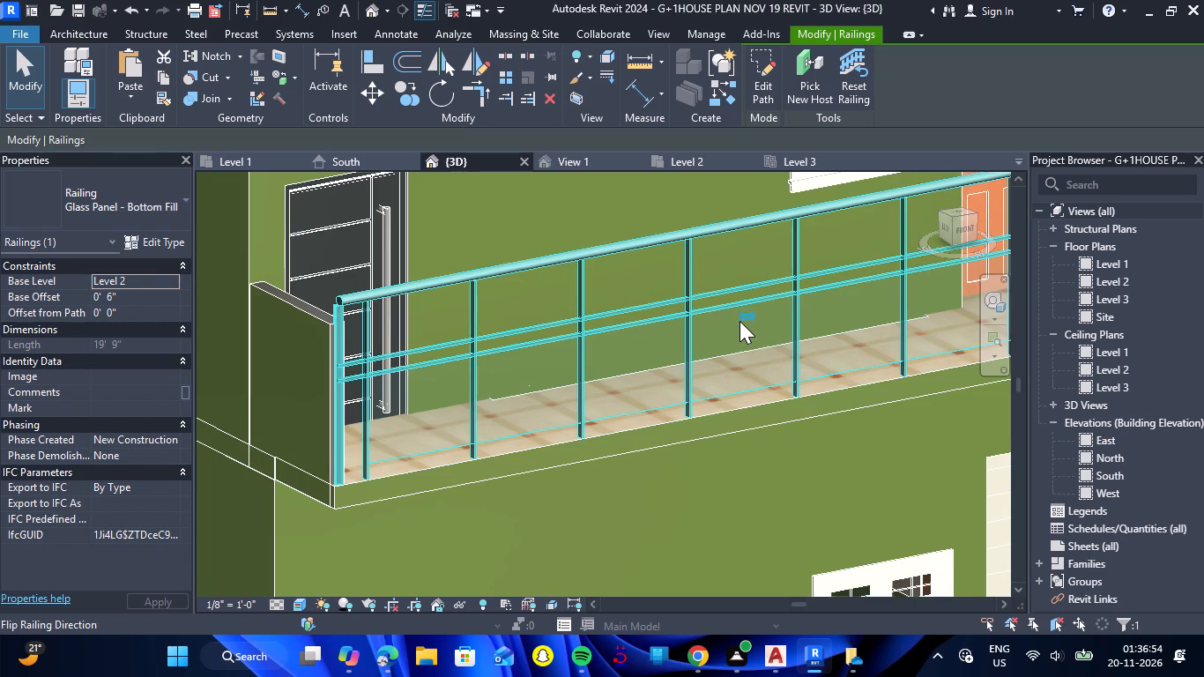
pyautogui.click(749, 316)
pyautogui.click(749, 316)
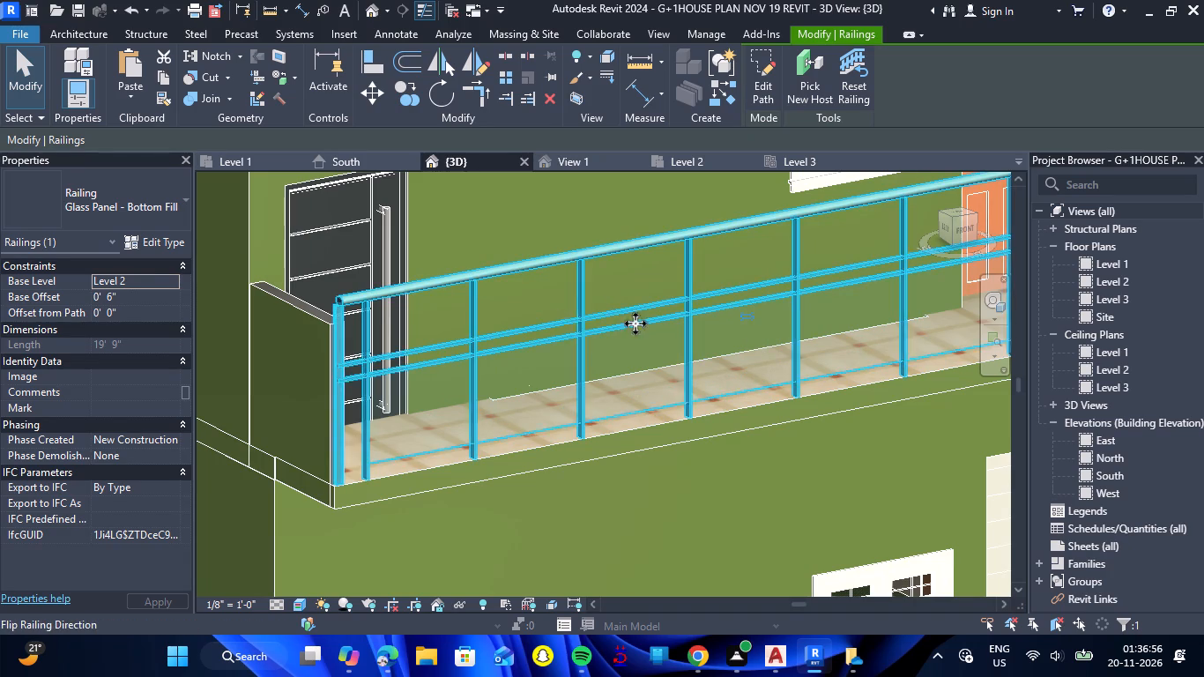
# Set the Glass Panel - Bottom Fill type's top rail height to 3' 5".
pyautogui.click(167, 243)
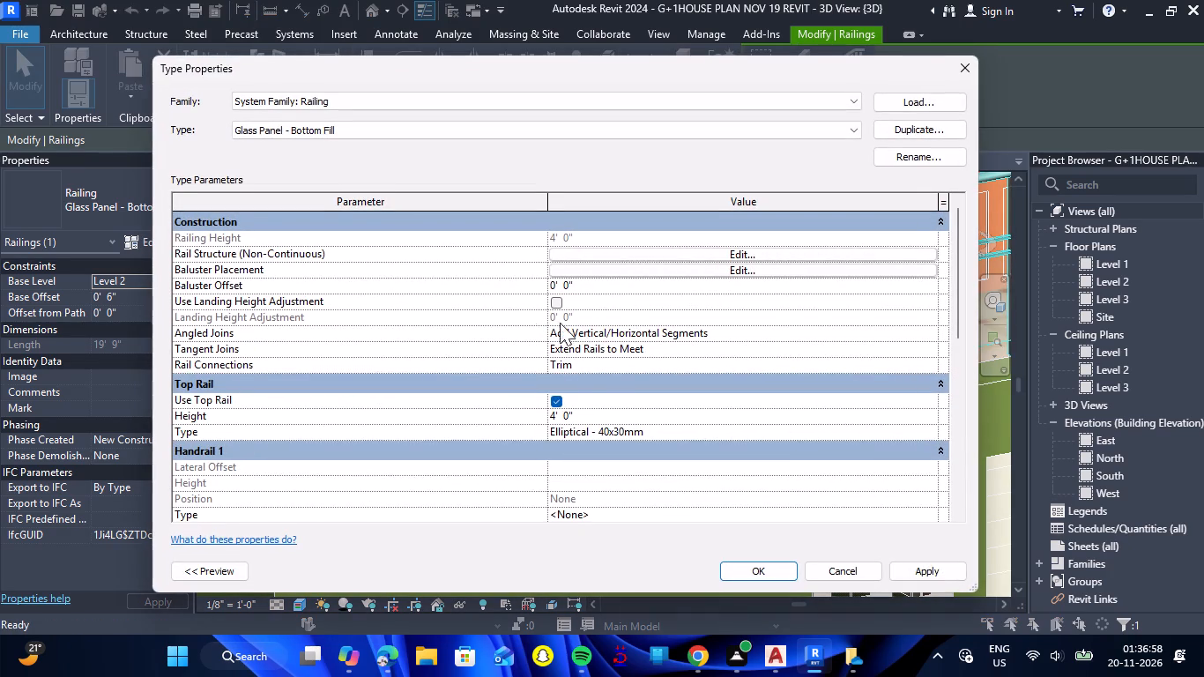
pyautogui.click(585, 416)
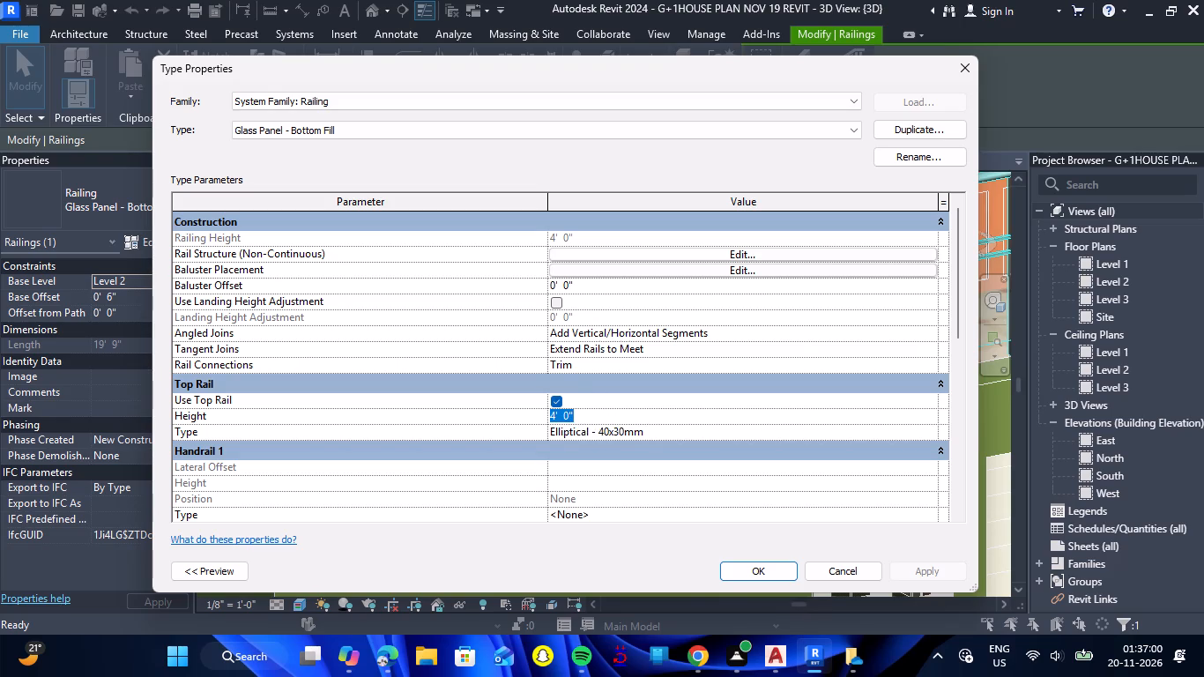
pyautogui.press('3')
pyautogui.write("'5")
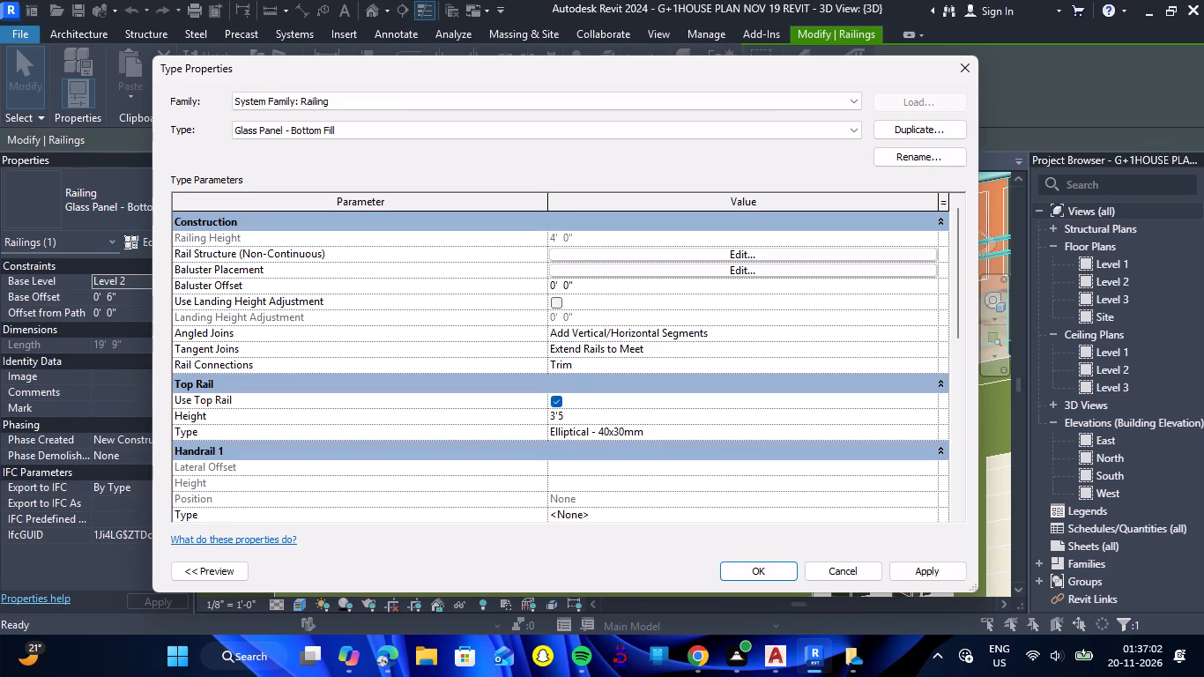
pyautogui.hotkey('shift', '"')
pyautogui.press('Return')
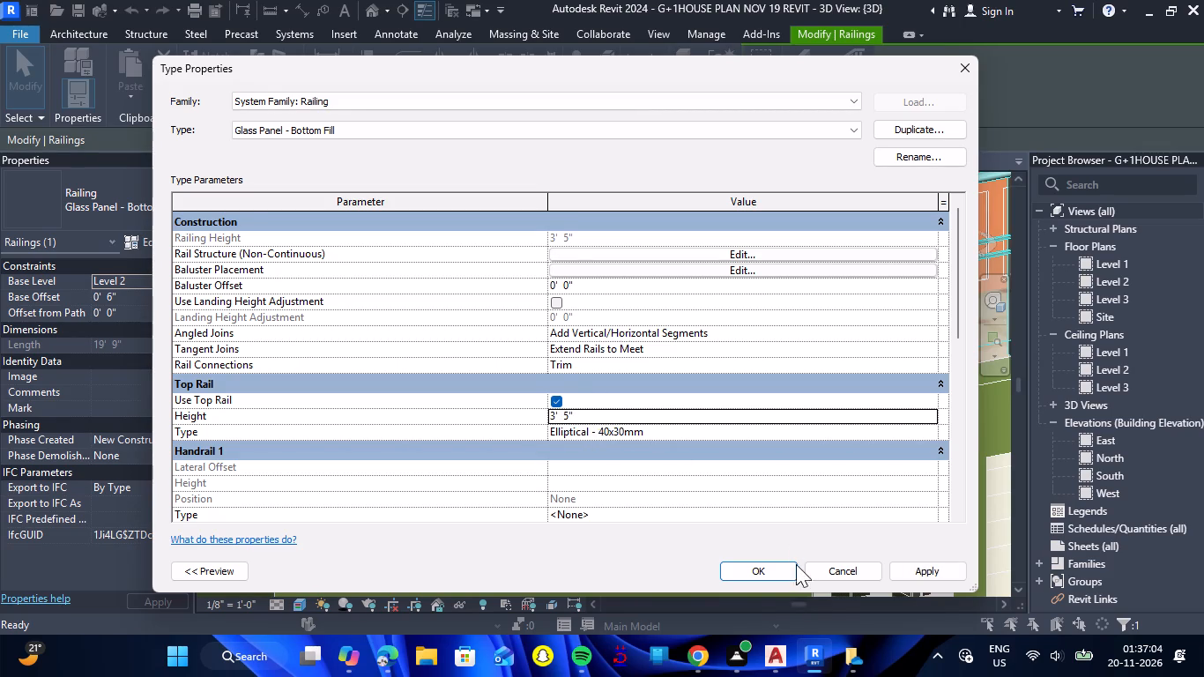
pyautogui.click(769, 576)
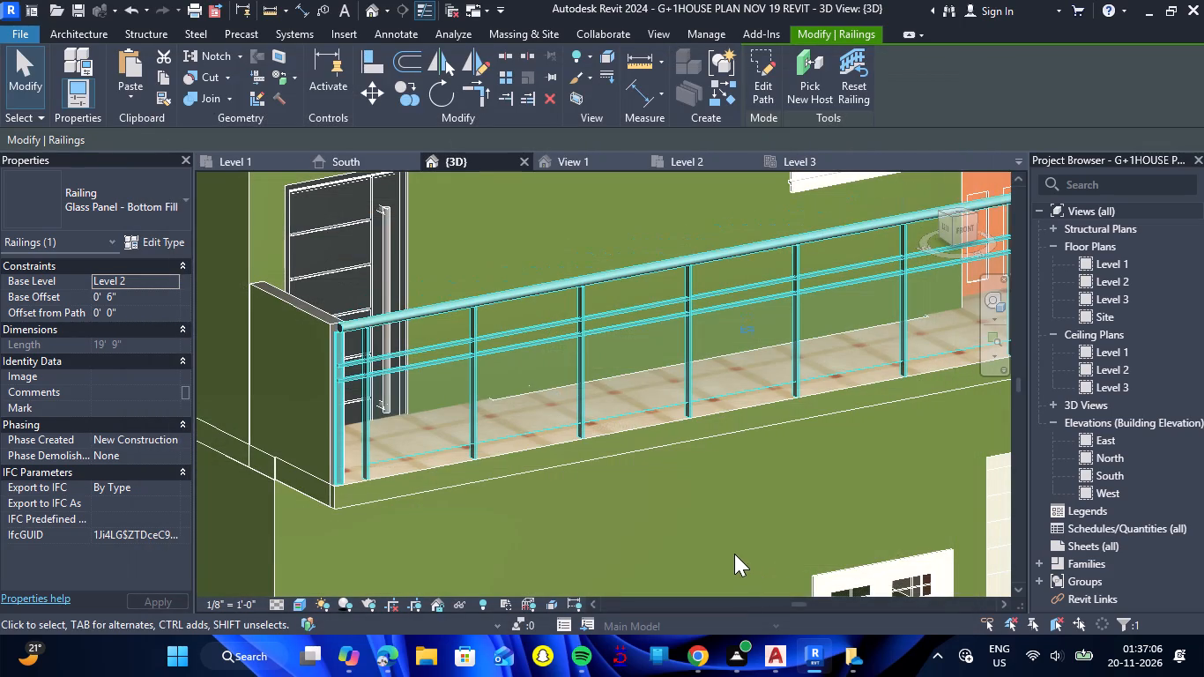
# Check the rail structure and baluster placement settings of the Glass Panel - Bottom Fill railing type.
pyautogui.click(152, 250)
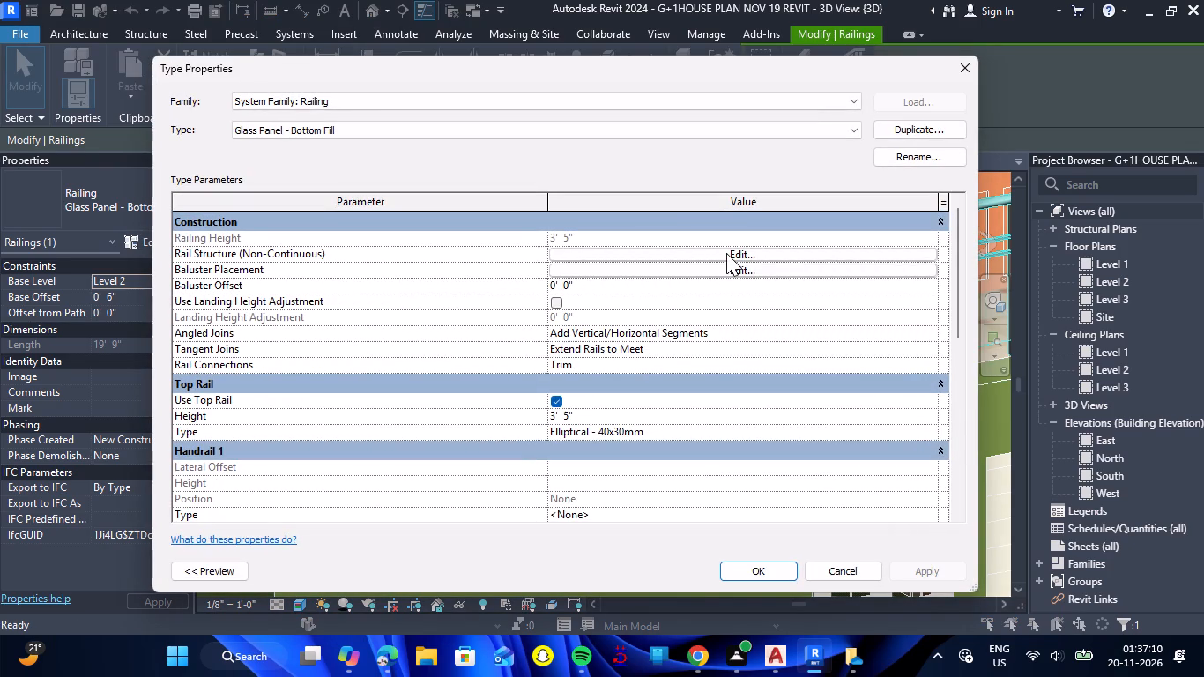
pyautogui.click(726, 253)
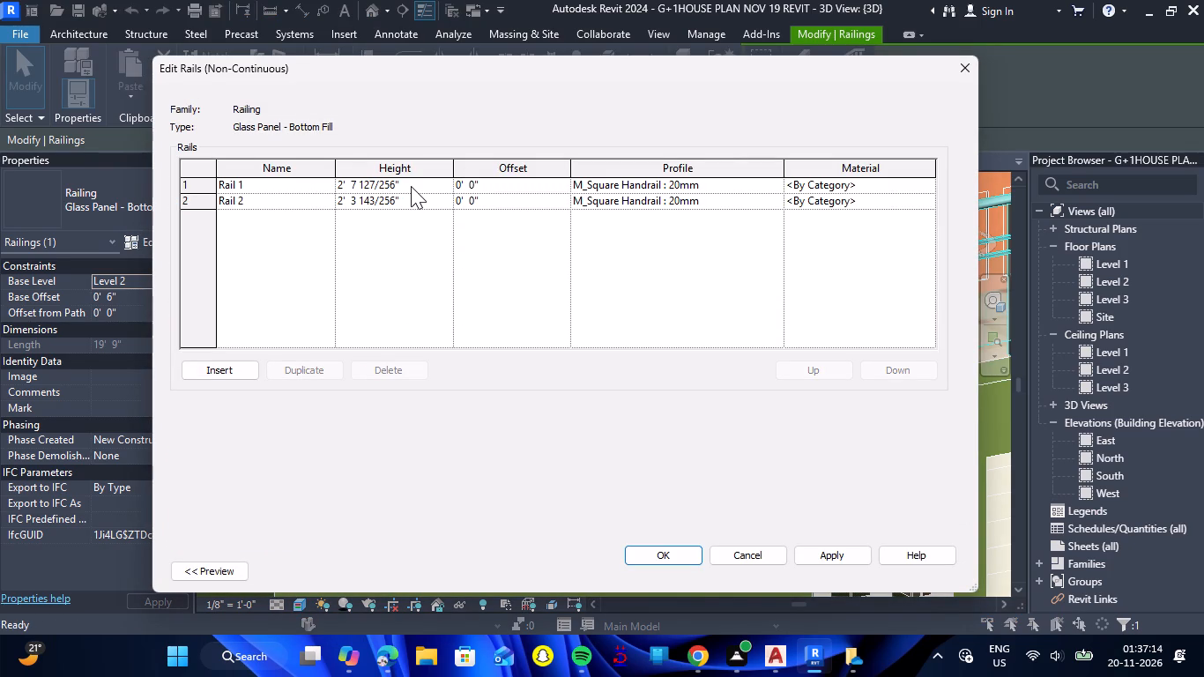
pyautogui.tripleClick(411, 186)
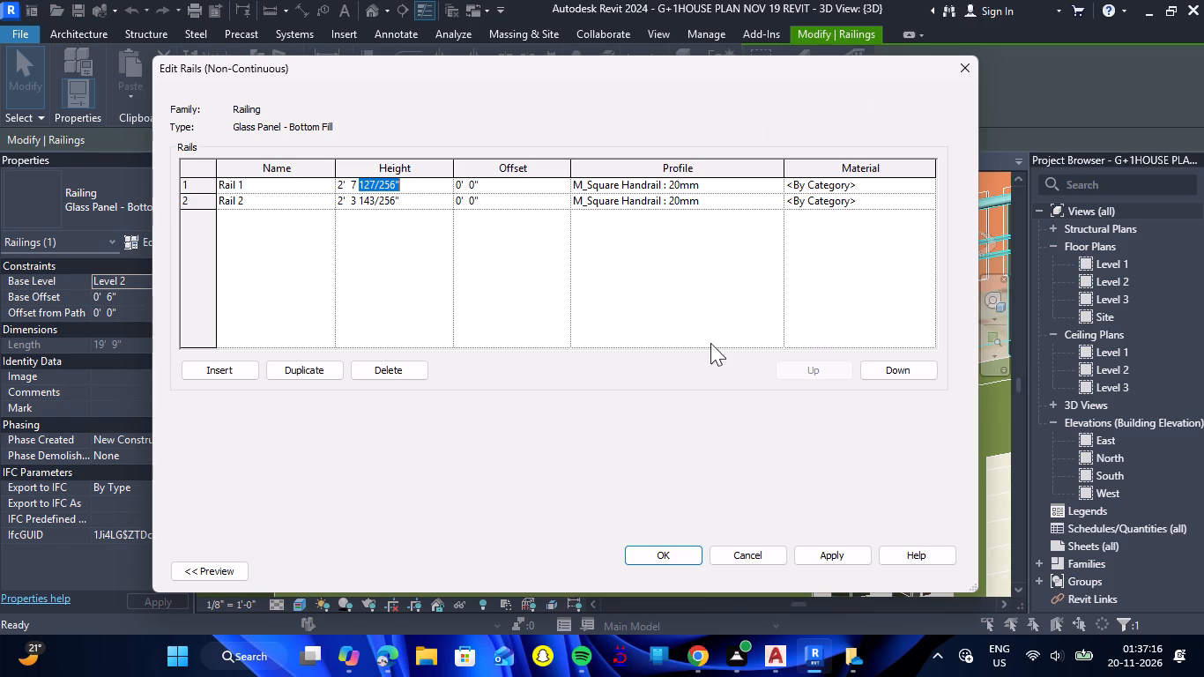
pyautogui.click(745, 550)
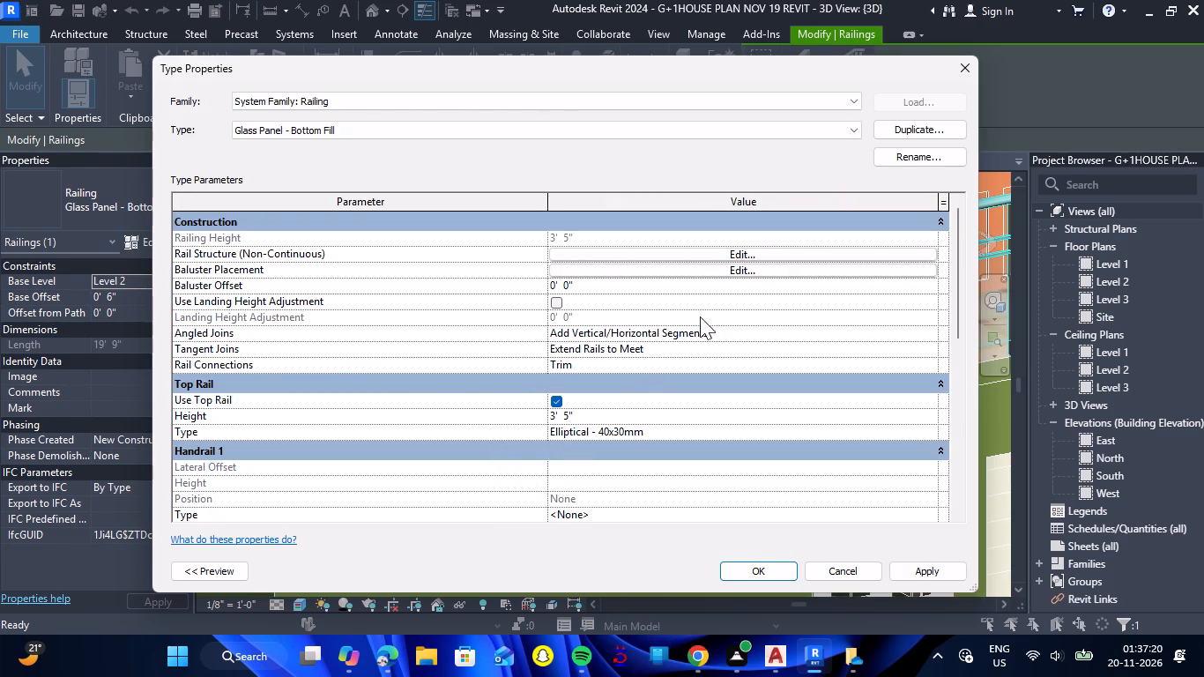
pyautogui.click(754, 272)
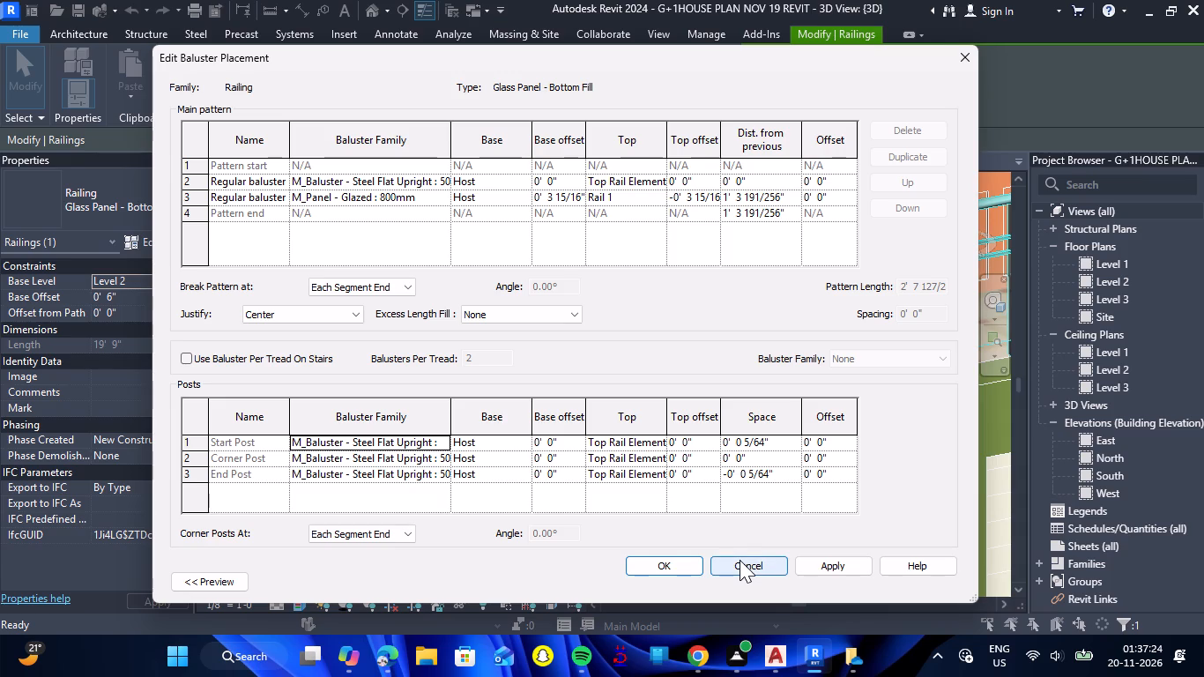
pyautogui.click(739, 560)
# In the railing type's non-continuous rail structure, set the height of Rail 1 to 3'.
pyautogui.click(717, 249)
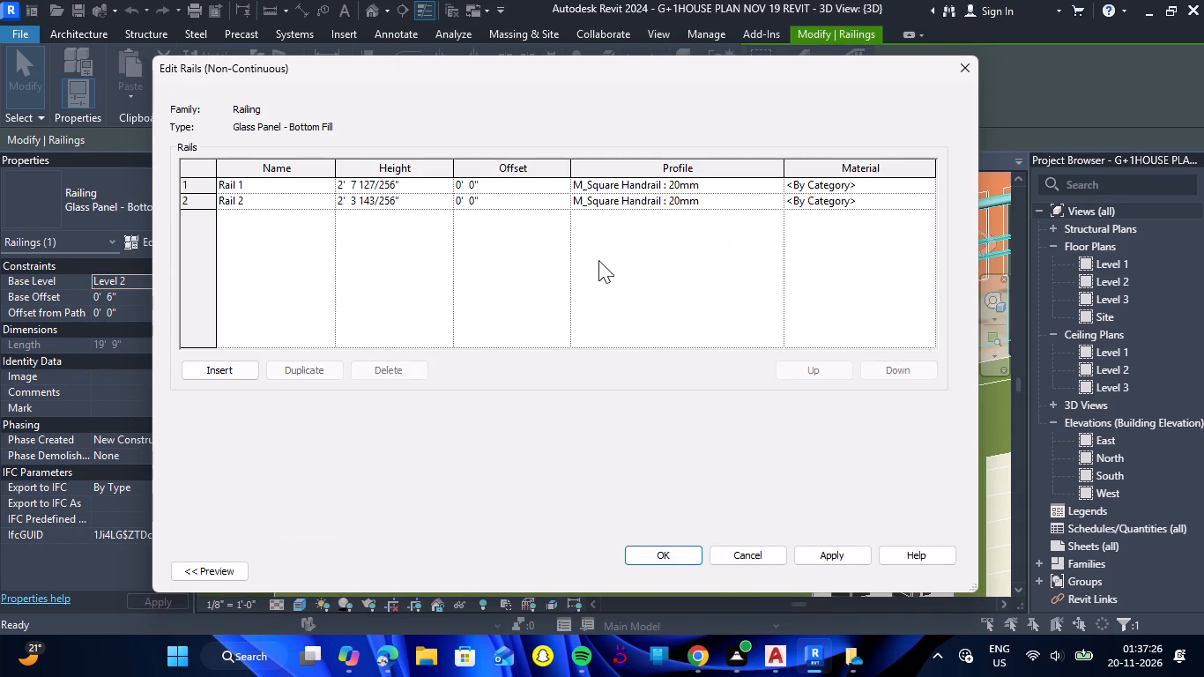
pyautogui.click(420, 187)
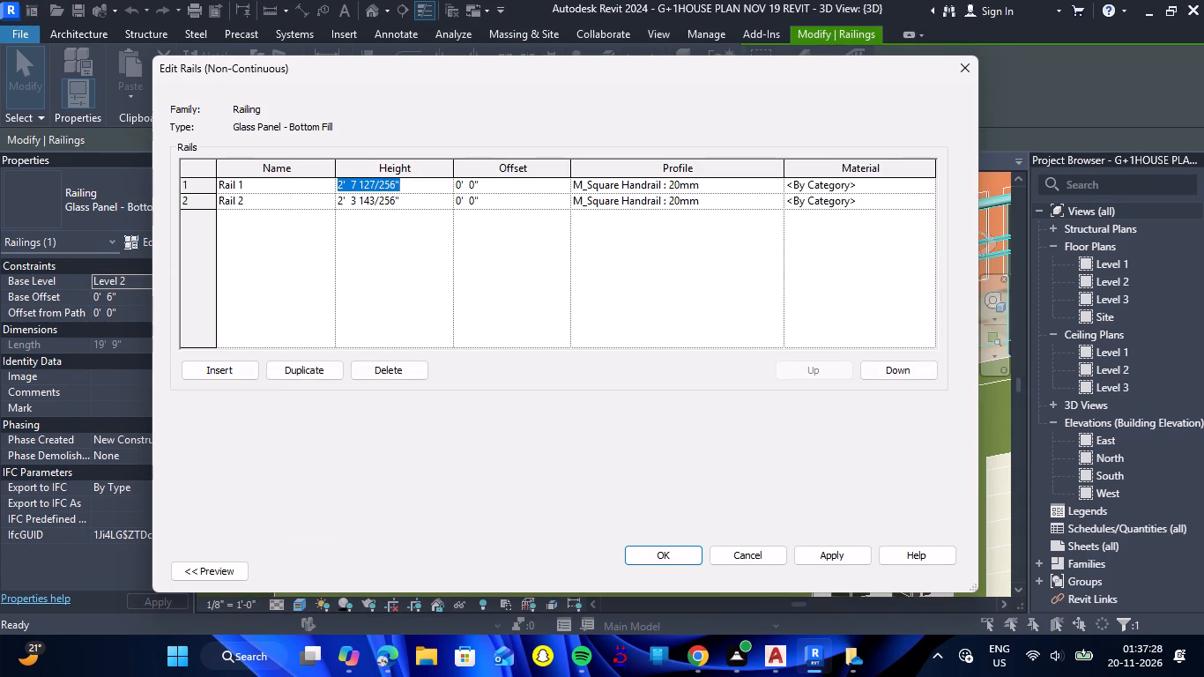
pyautogui.write("3'")
pyautogui.press('Return')
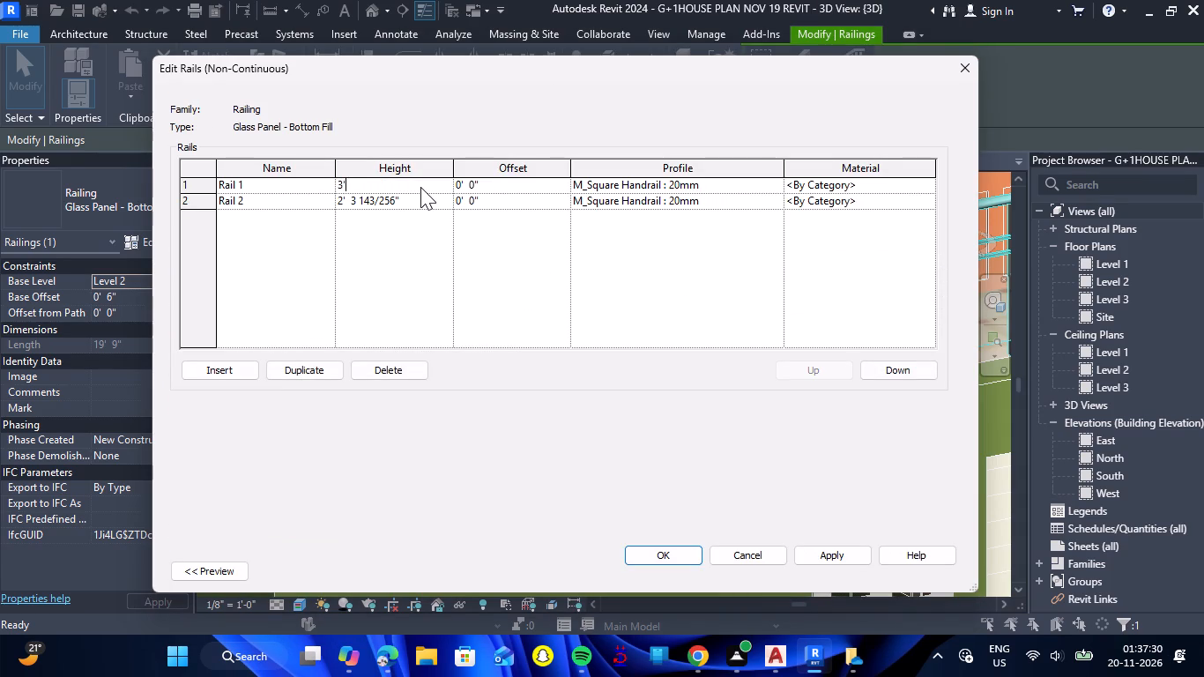
pyautogui.click(669, 559)
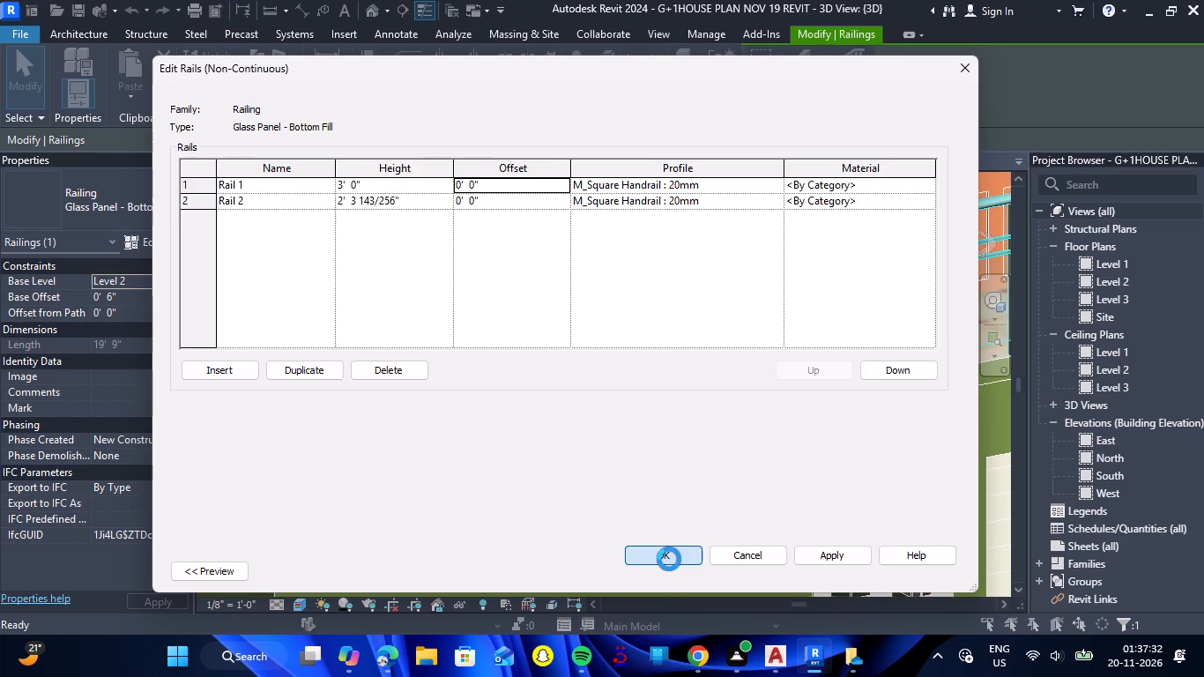
pyautogui.click(780, 571)
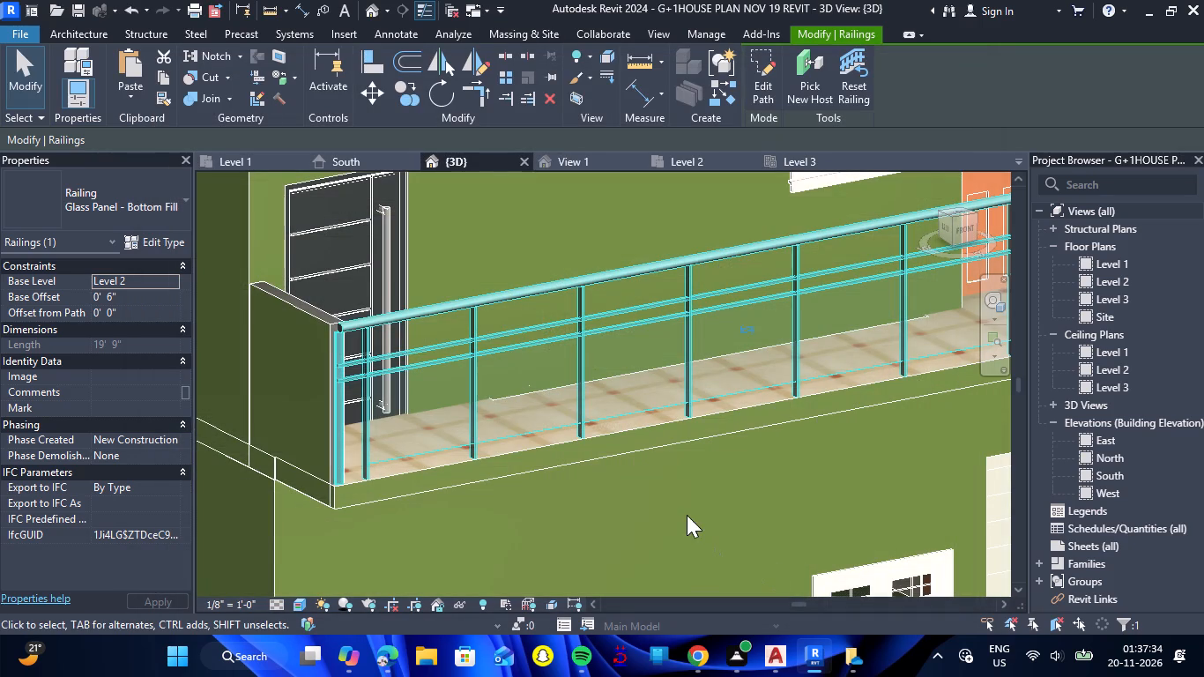
# Deselect the balcony railing and inspect it up close and against the whole house in the 3D view.
pyautogui.scroll(-5, 687, 515)
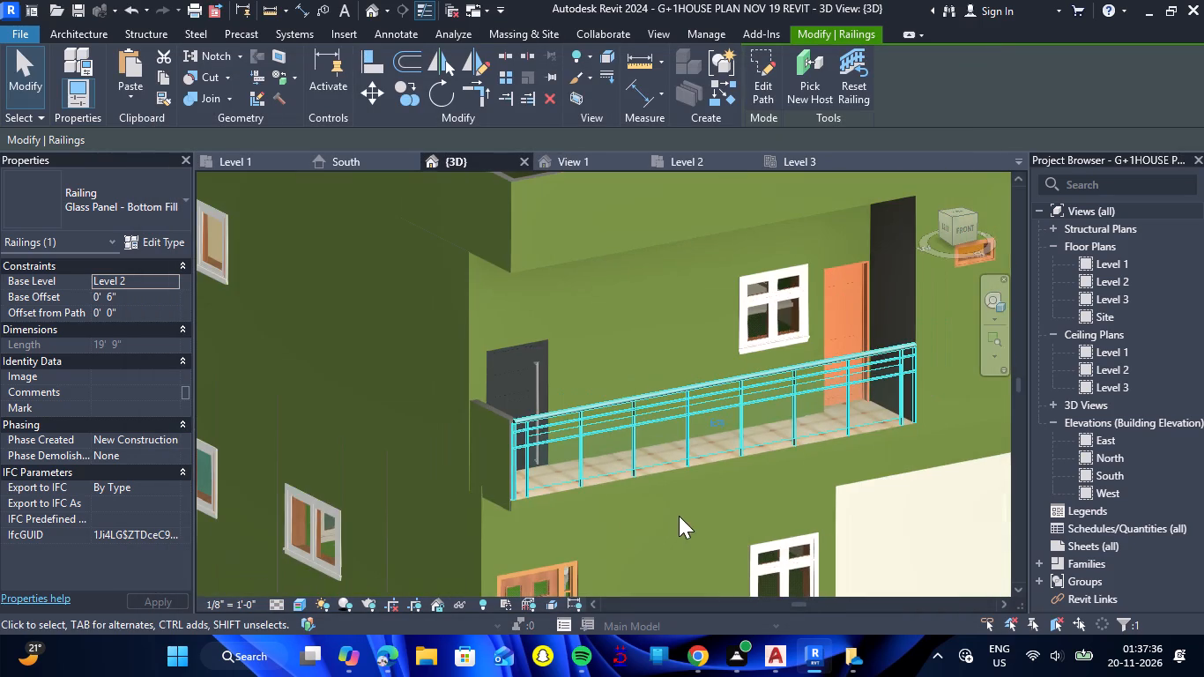
pyautogui.scroll(-6, 563, 523)
pyautogui.click(887, 454)
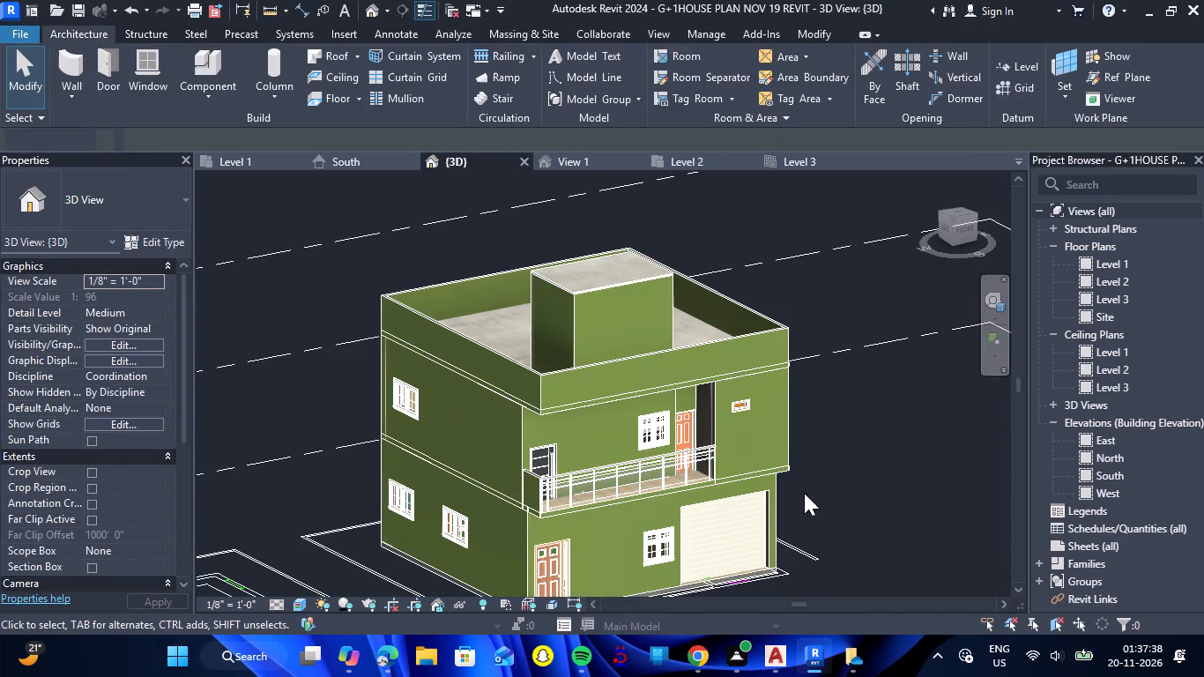
pyautogui.scroll(7, 648, 519)
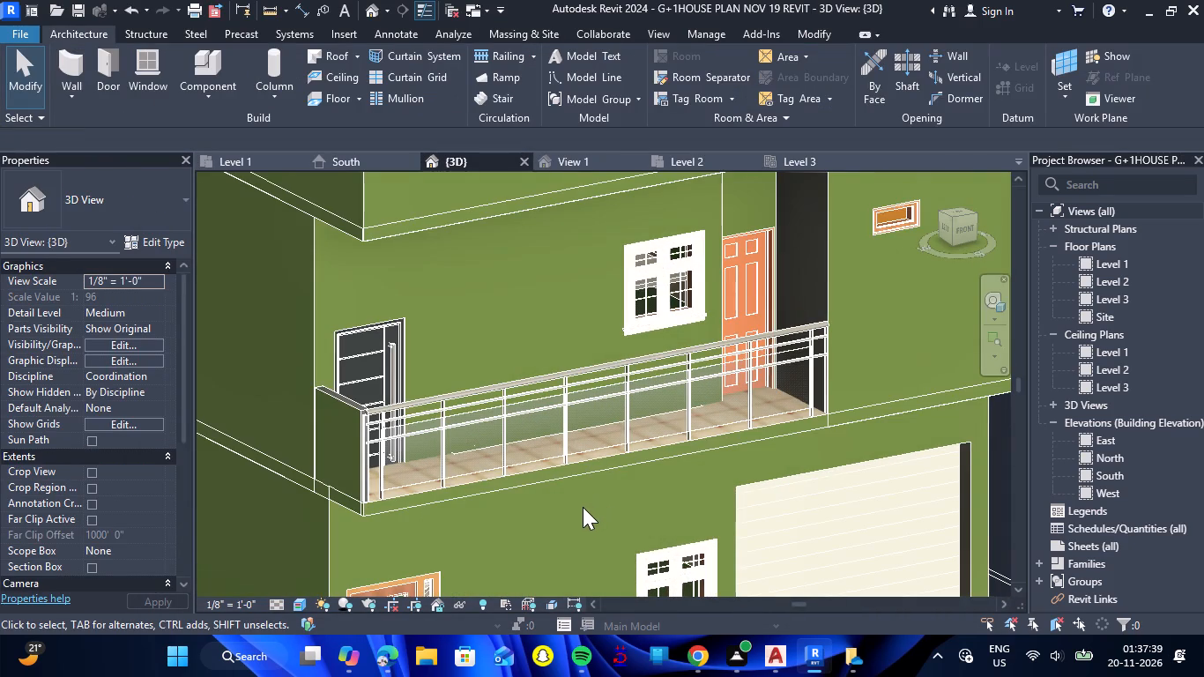
pyautogui.scroll(-2, 520, 447)
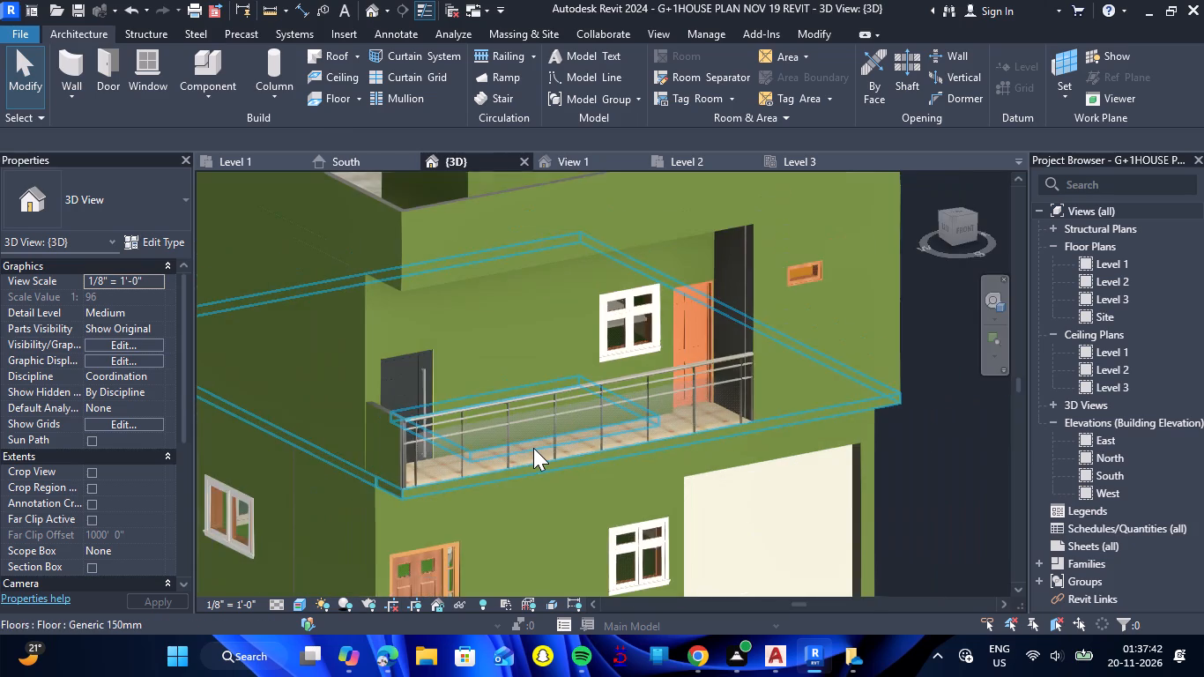
pyautogui.scroll(-2, 533, 448)
pyautogui.scroll(1, 397, 516)
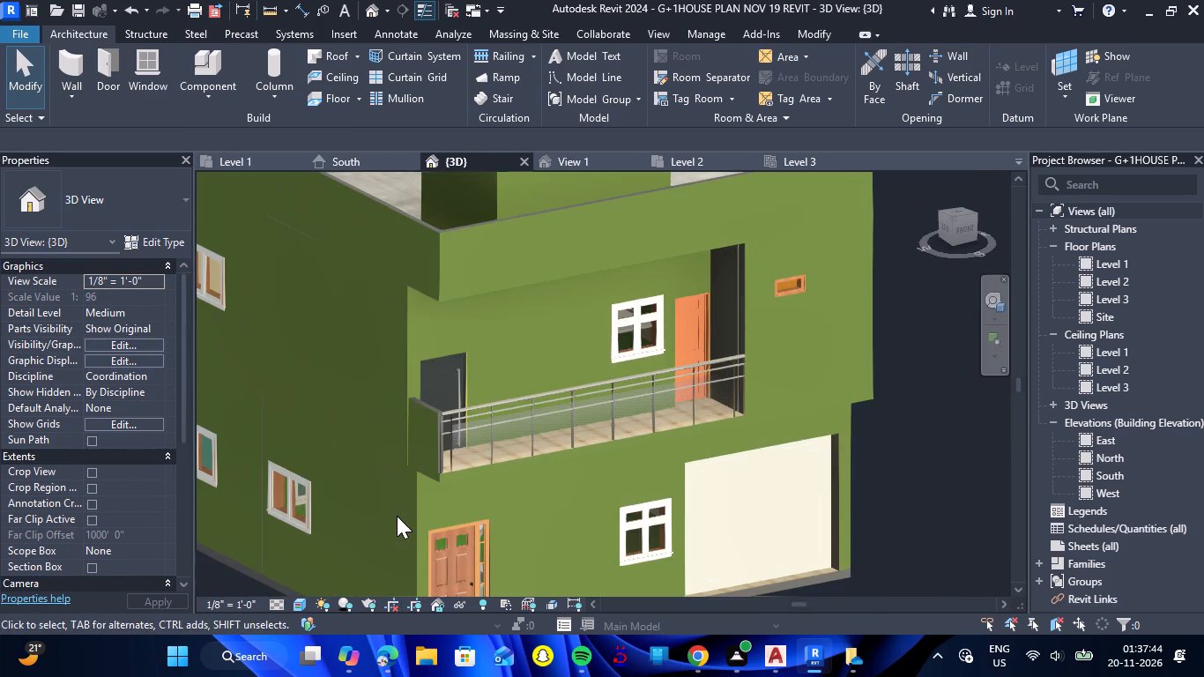
# On Level 1, move the imported G+1 HOUSE PLAN NOV 19.dwg so its ground-floor plan lies under the modelled house, nudging it into alignment.
pyautogui.scroll(-5, 405, 446)
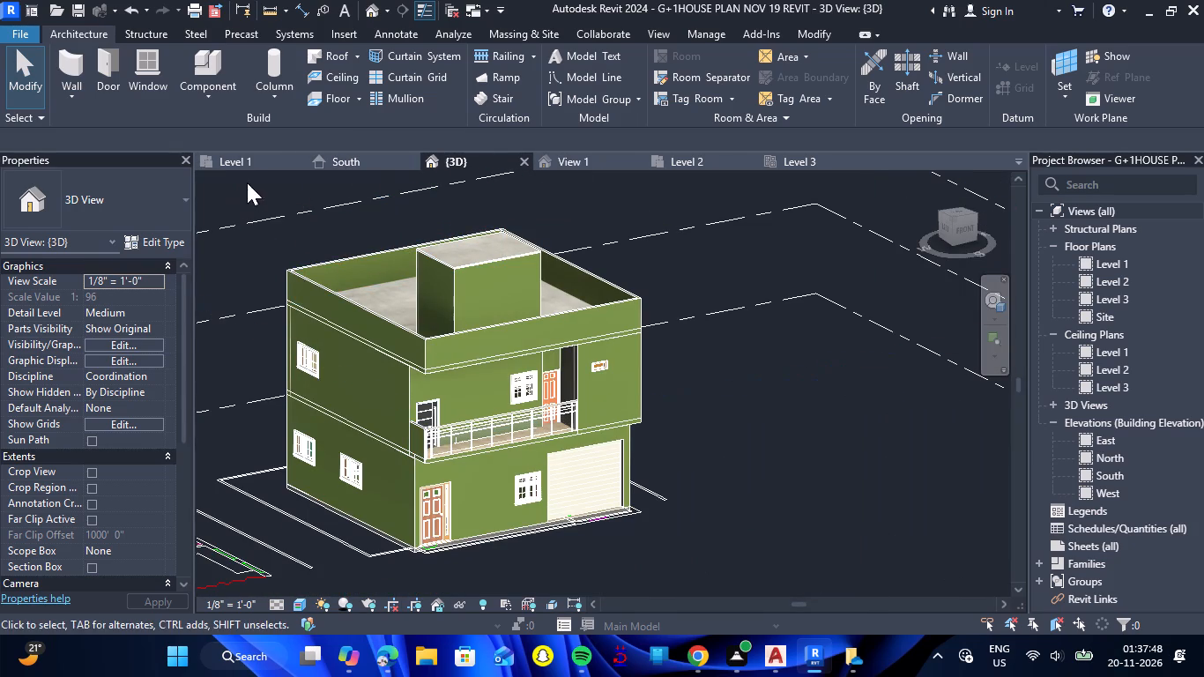
pyautogui.click(261, 155)
pyautogui.scroll(-18, 509, 345)
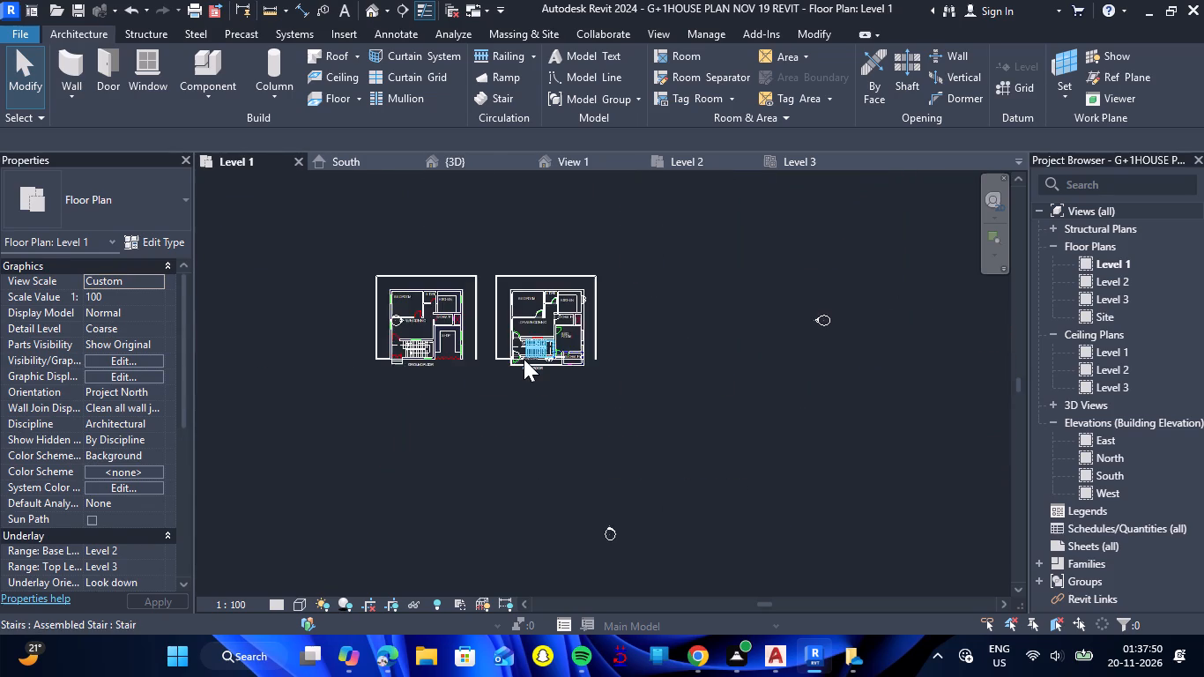
pyautogui.scroll(-4, 524, 361)
pyautogui.scroll(7, 494, 317)
pyautogui.click(484, 308)
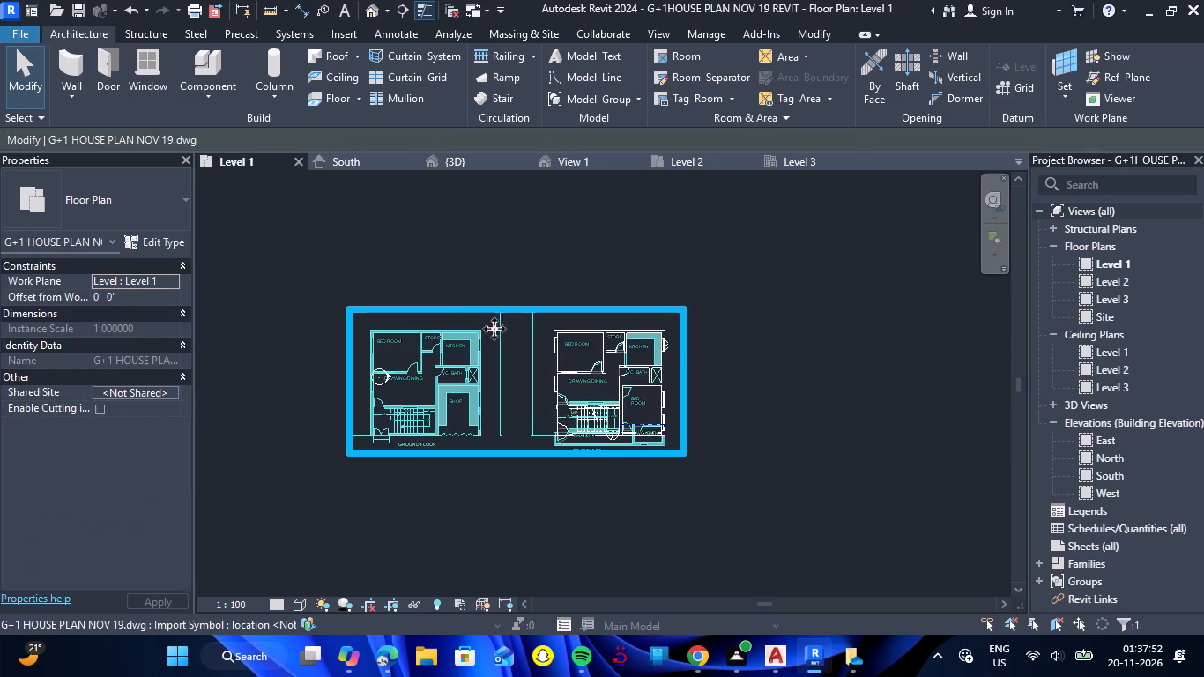
pyautogui.scroll(5, 457, 315)
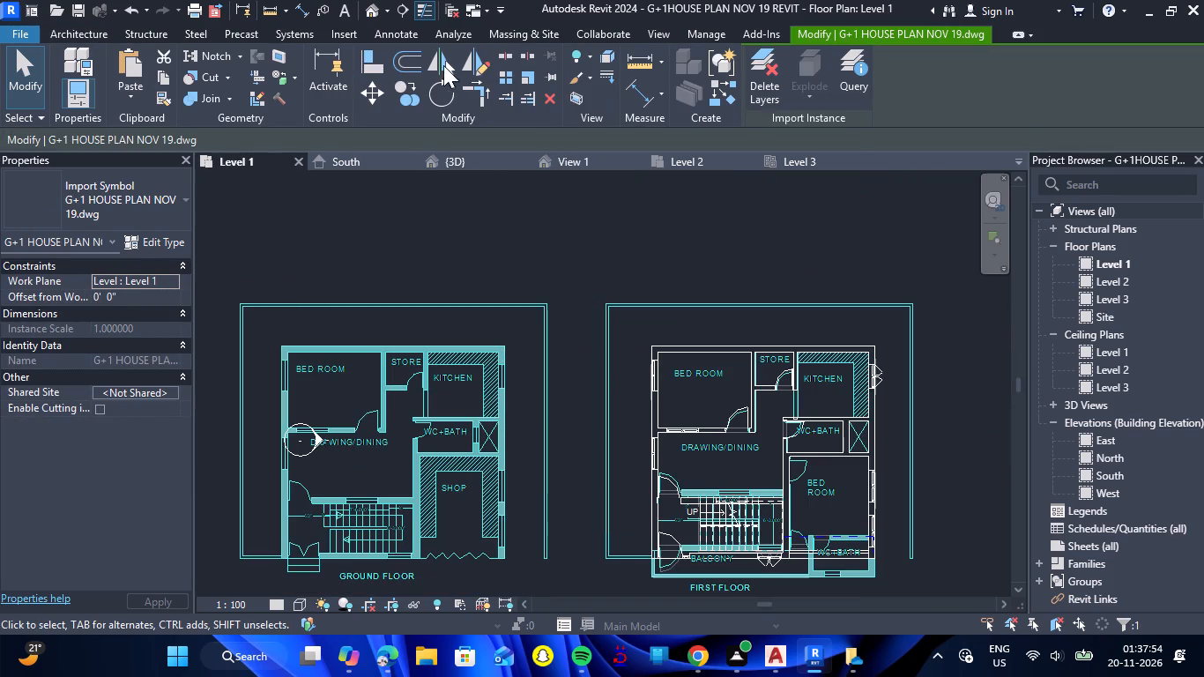
pyautogui.click(379, 91)
pyautogui.click(239, 301)
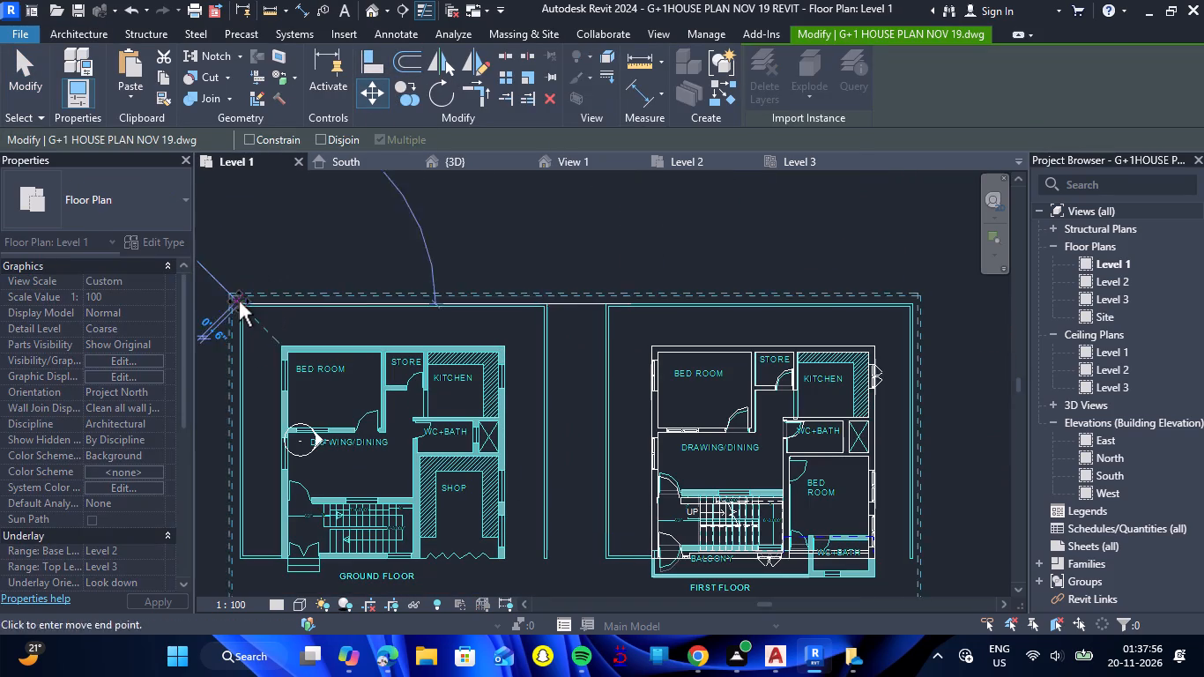
pyautogui.click(606, 305)
pyautogui.scroll(1, 590, 312)
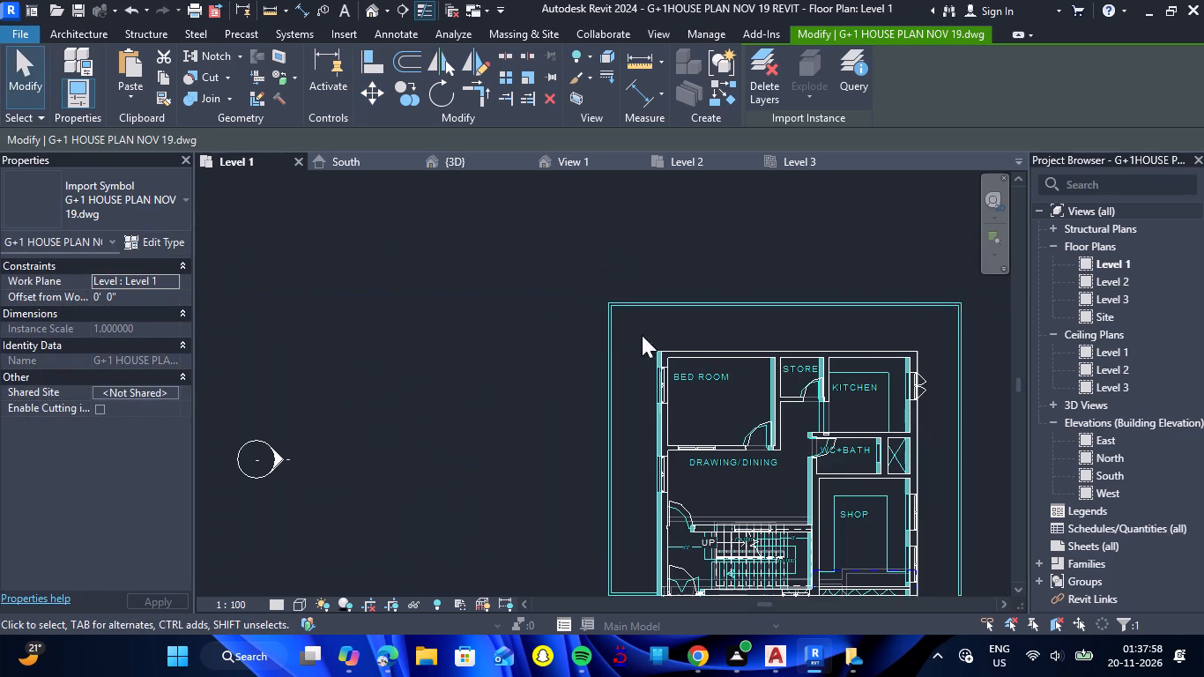
pyautogui.press('Right')
pyautogui.press('Right')
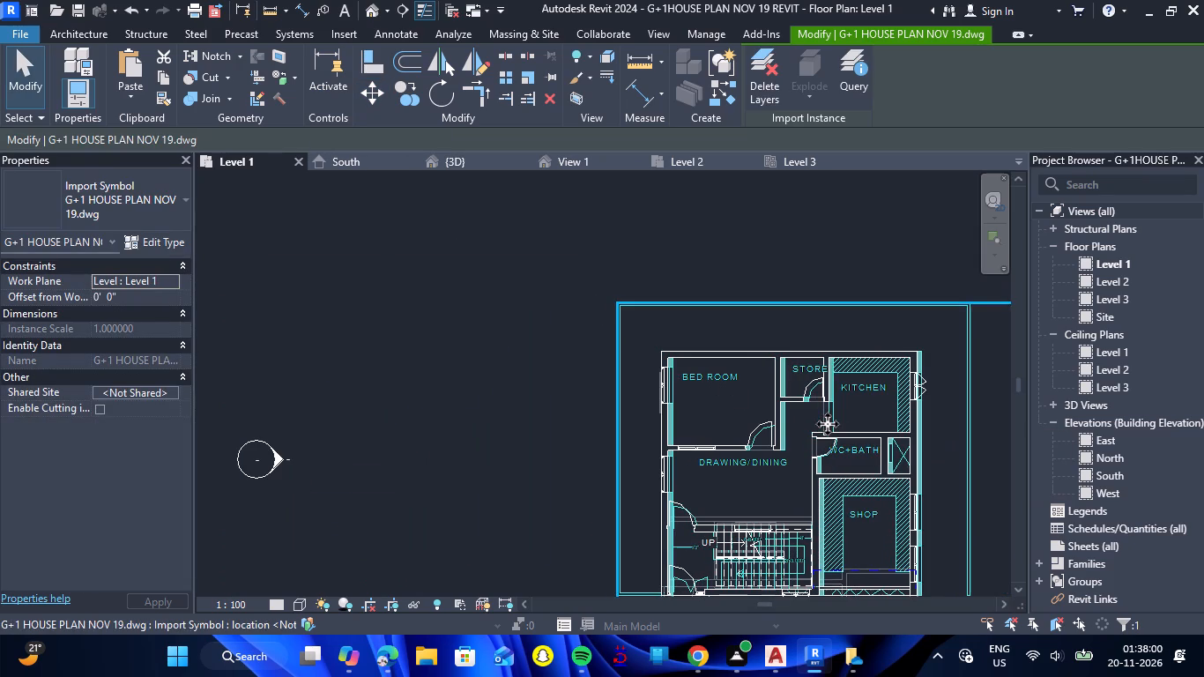
pyautogui.press('Left')
pyautogui.press('Escape')
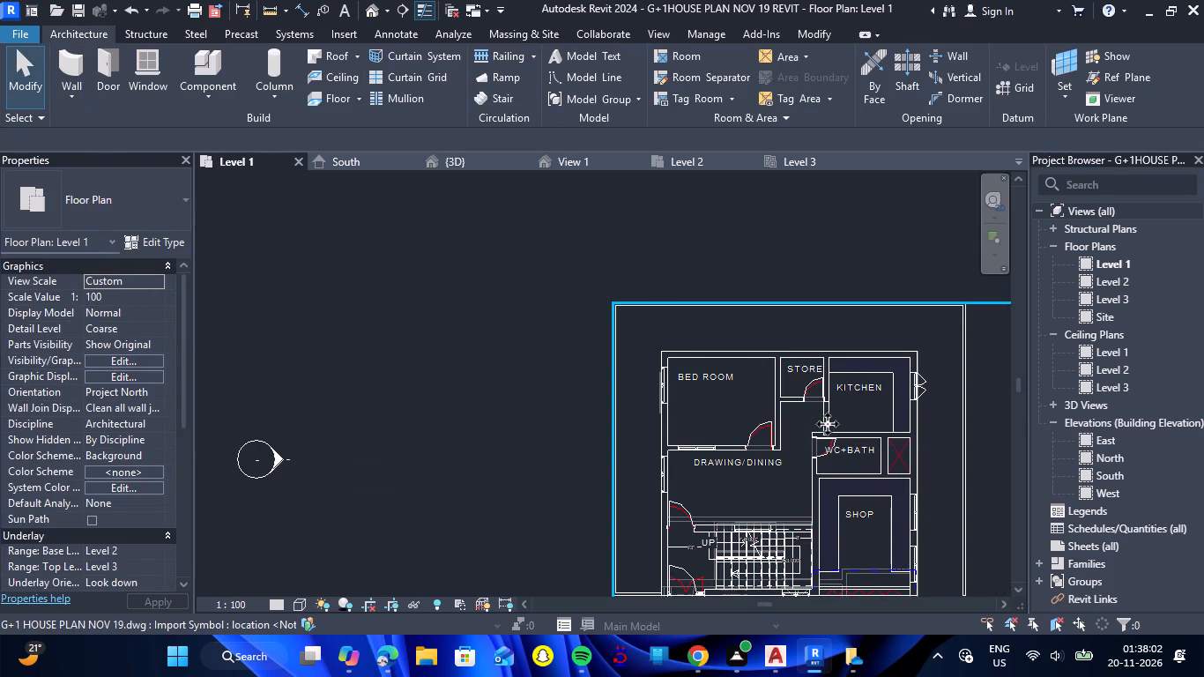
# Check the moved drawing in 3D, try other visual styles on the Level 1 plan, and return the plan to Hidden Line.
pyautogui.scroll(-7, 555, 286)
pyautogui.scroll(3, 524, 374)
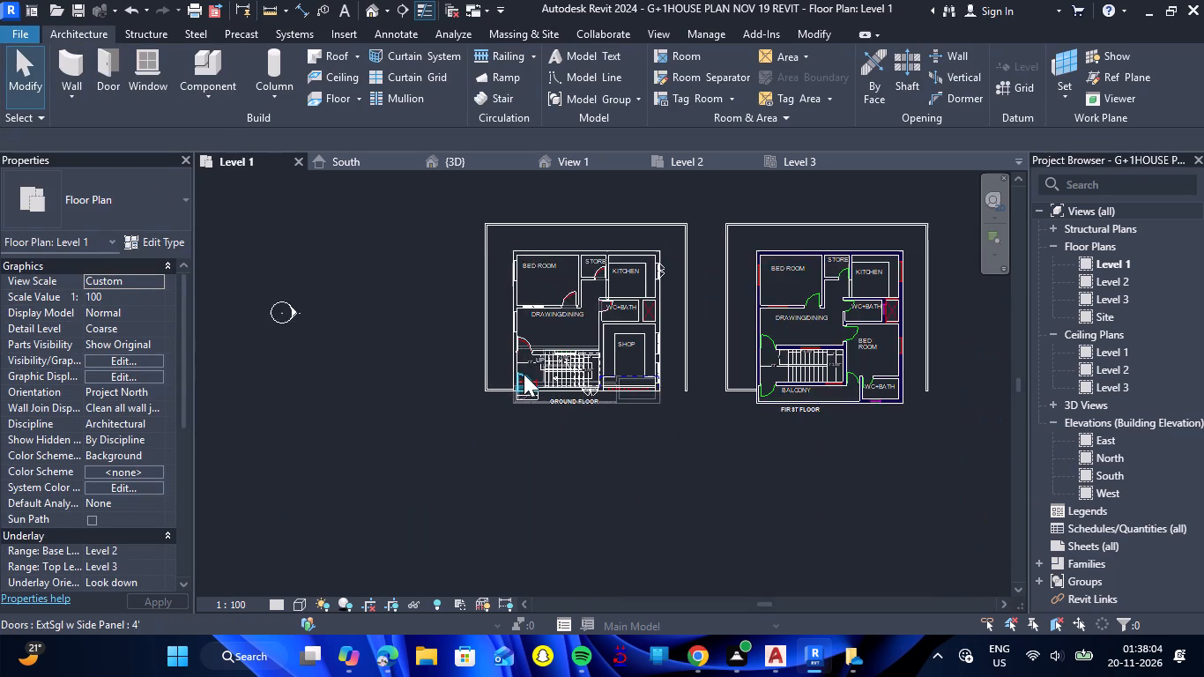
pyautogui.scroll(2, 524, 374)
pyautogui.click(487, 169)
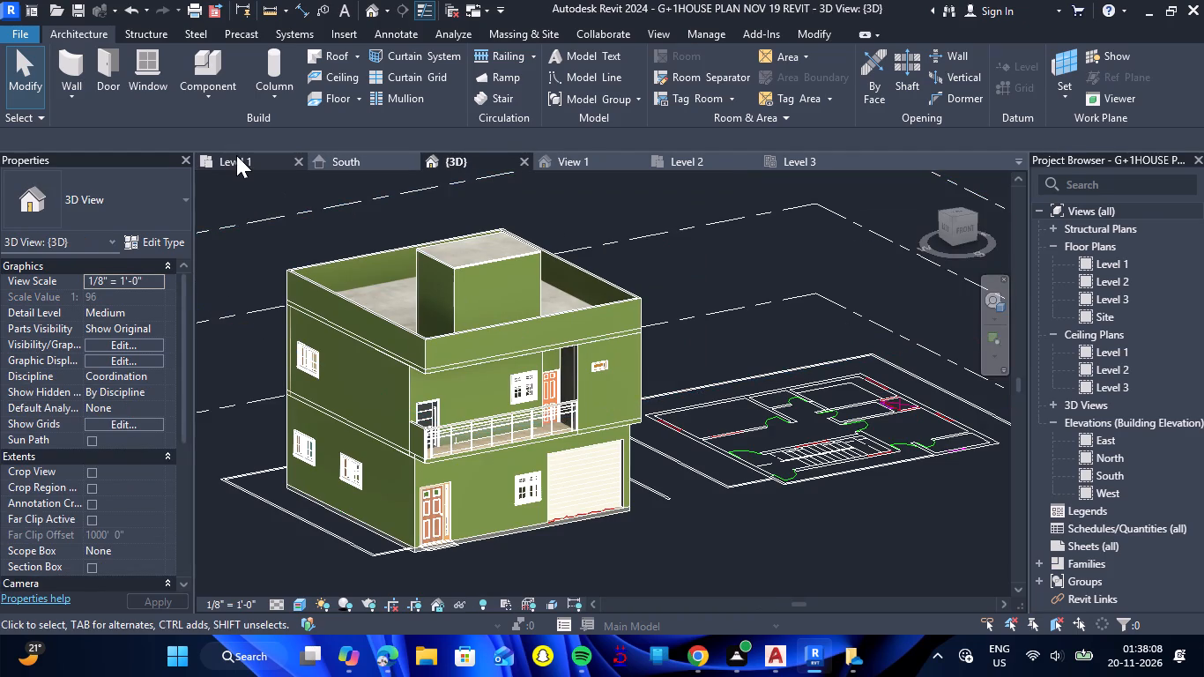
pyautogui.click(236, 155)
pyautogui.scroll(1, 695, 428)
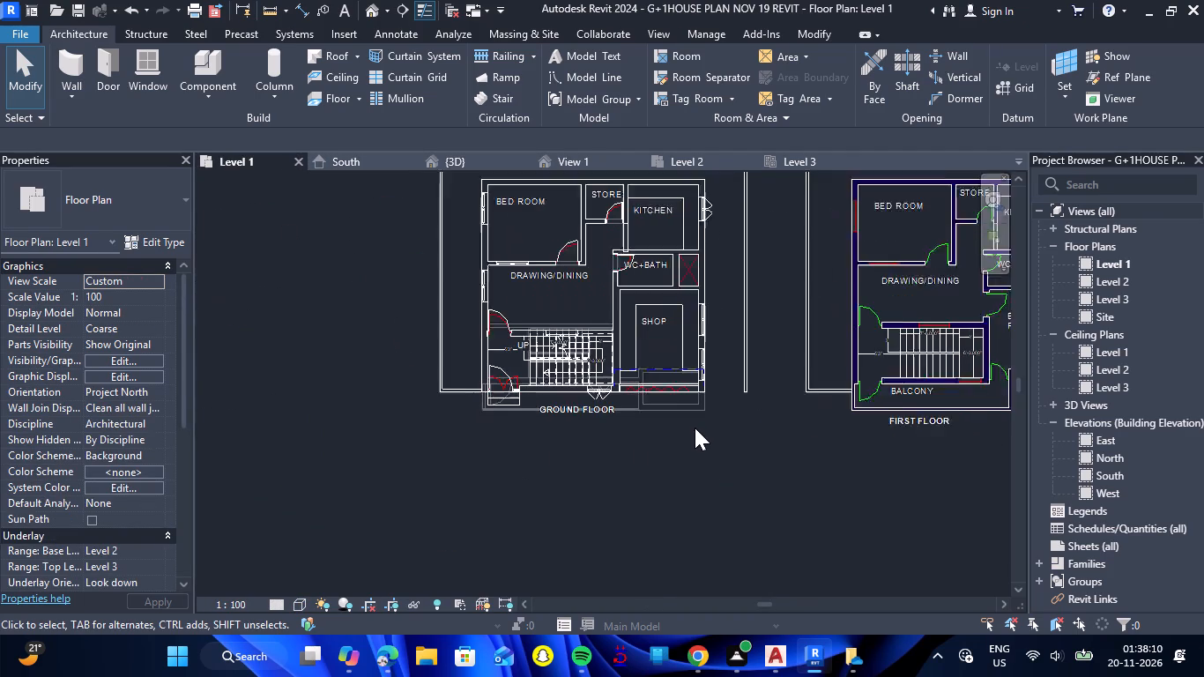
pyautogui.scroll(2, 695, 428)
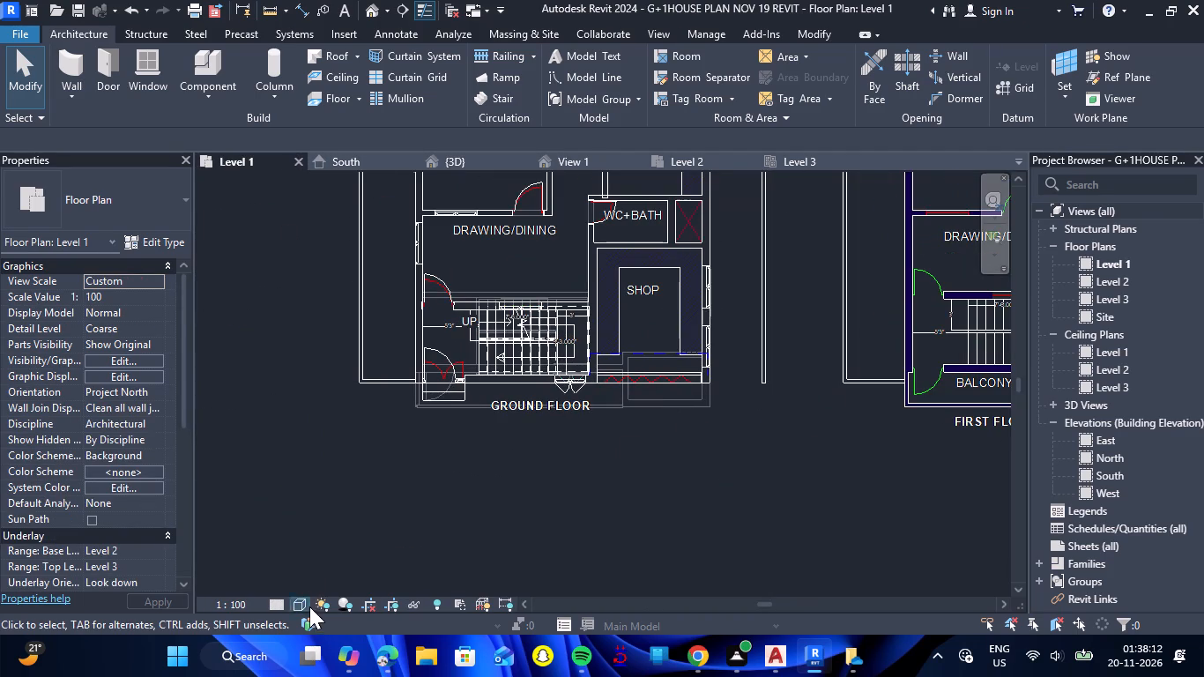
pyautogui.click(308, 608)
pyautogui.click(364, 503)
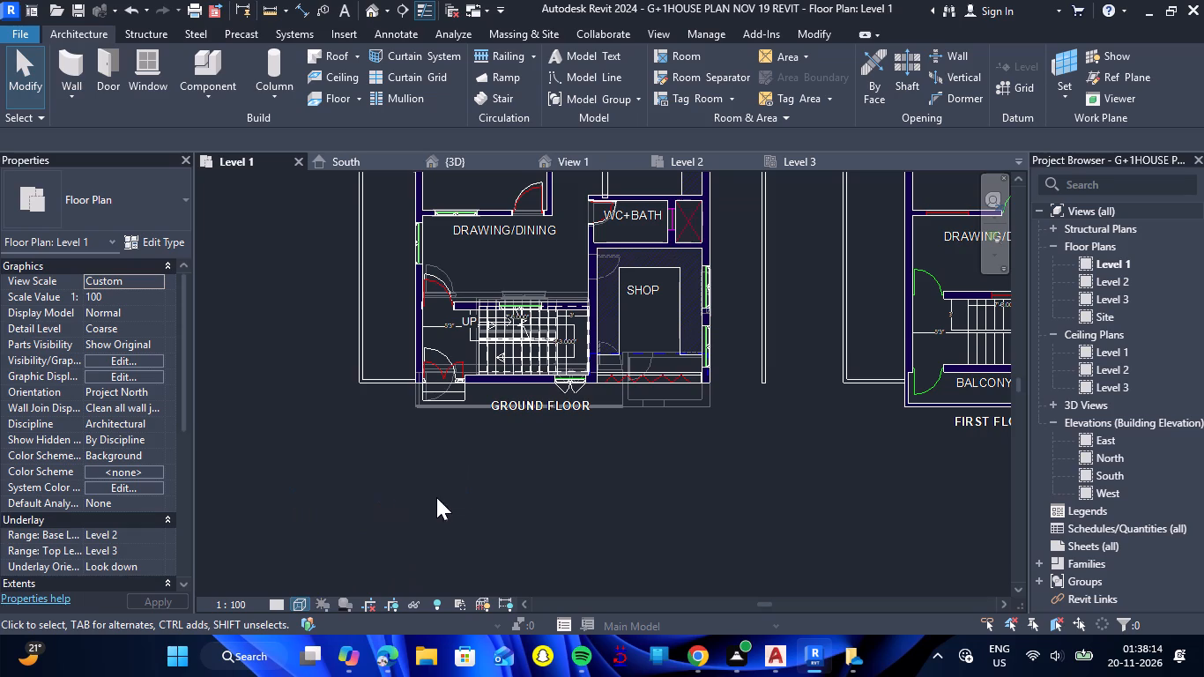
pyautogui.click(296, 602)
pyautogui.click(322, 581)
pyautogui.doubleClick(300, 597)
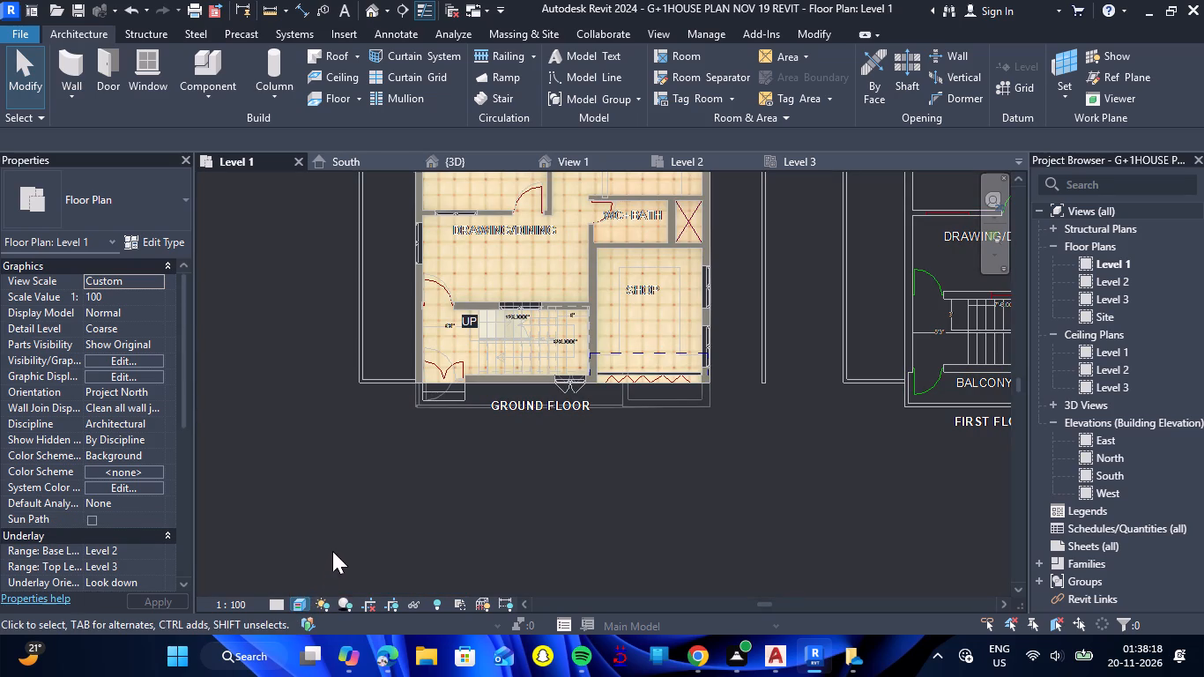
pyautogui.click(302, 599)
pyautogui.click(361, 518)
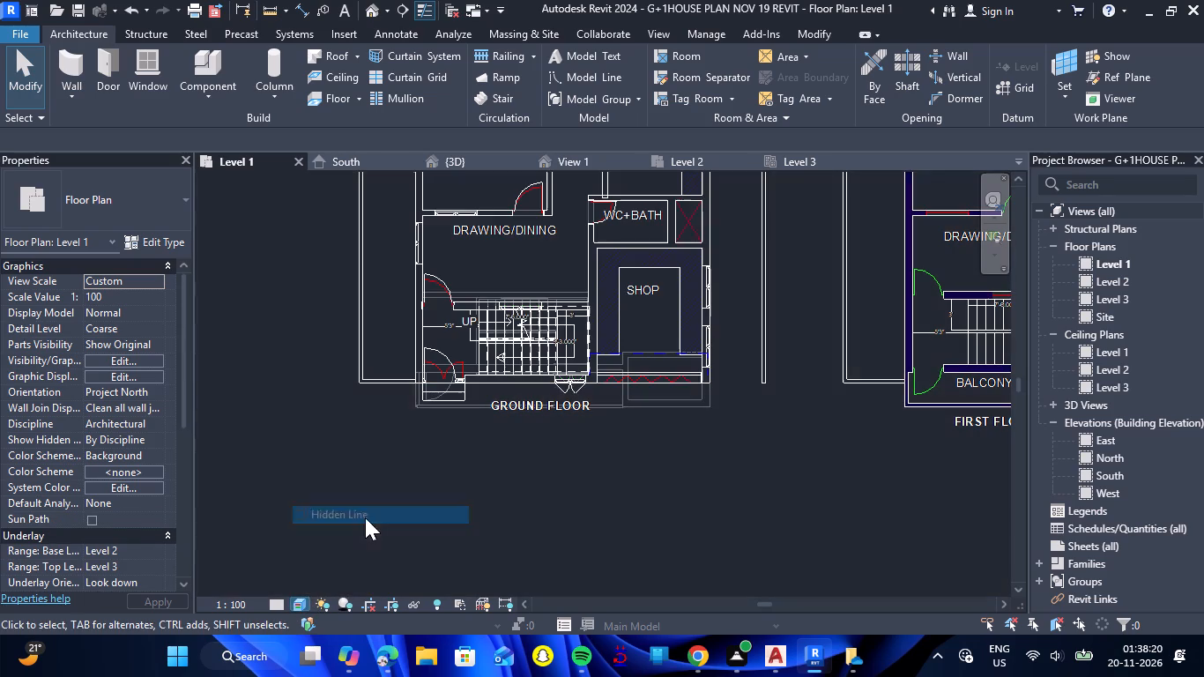
# Hide the imported G+1 HOUSE PLAN NOV 19.dwg in the 3D view through its visibility overrides.
pyautogui.scroll(-3, 506, 477)
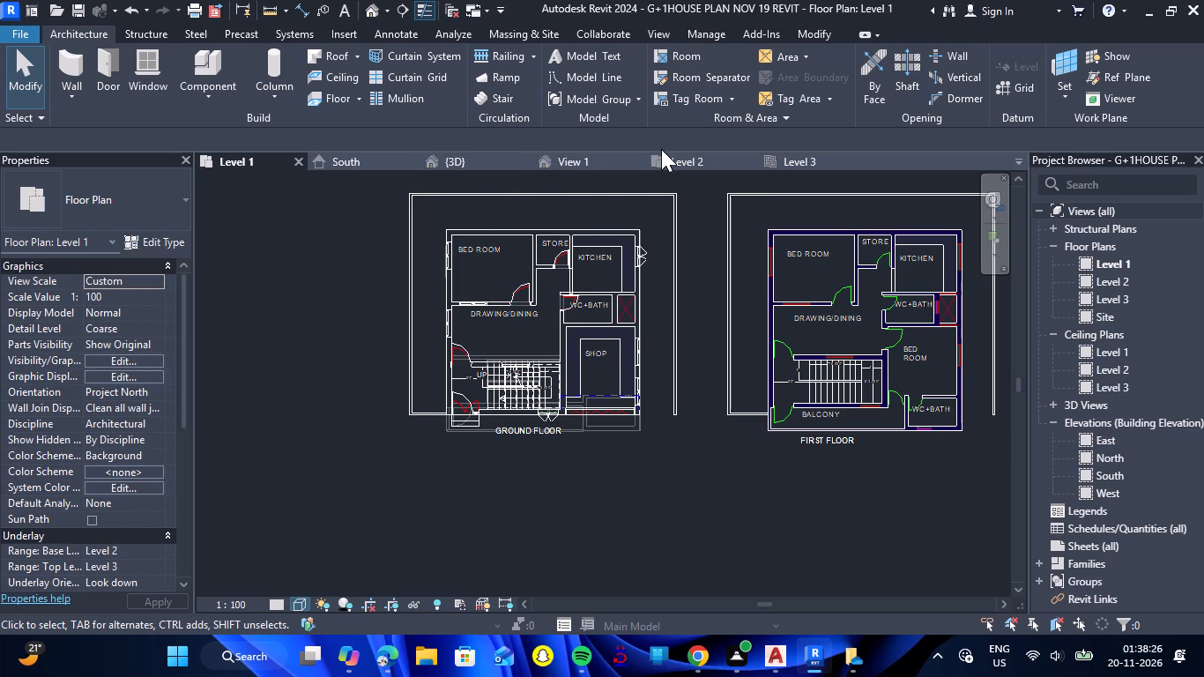
pyautogui.click(476, 168)
pyautogui.scroll(-3, 352, 191)
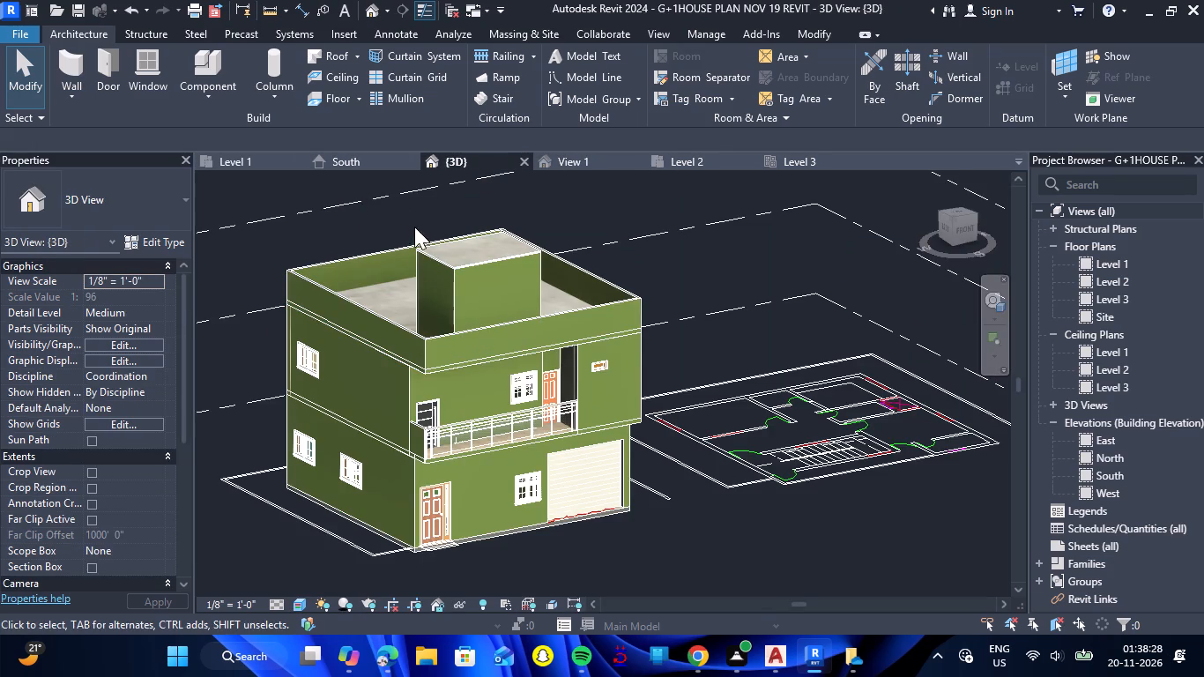
pyautogui.scroll(6, 405, 457)
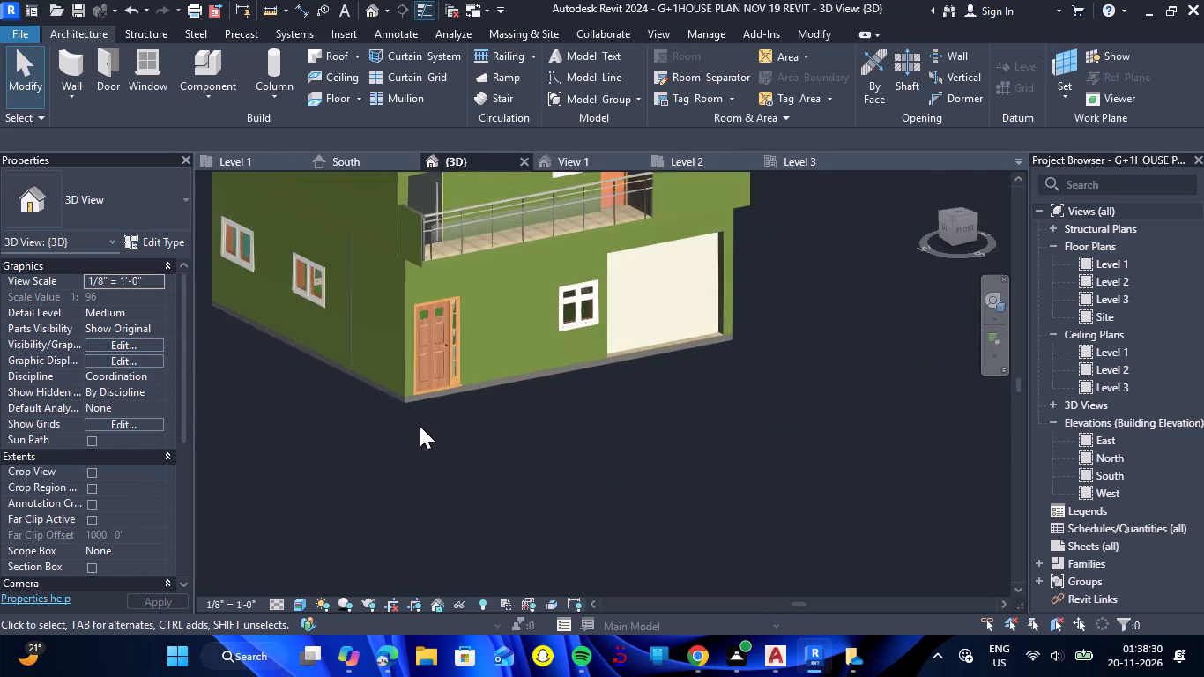
pyautogui.scroll(5, 434, 389)
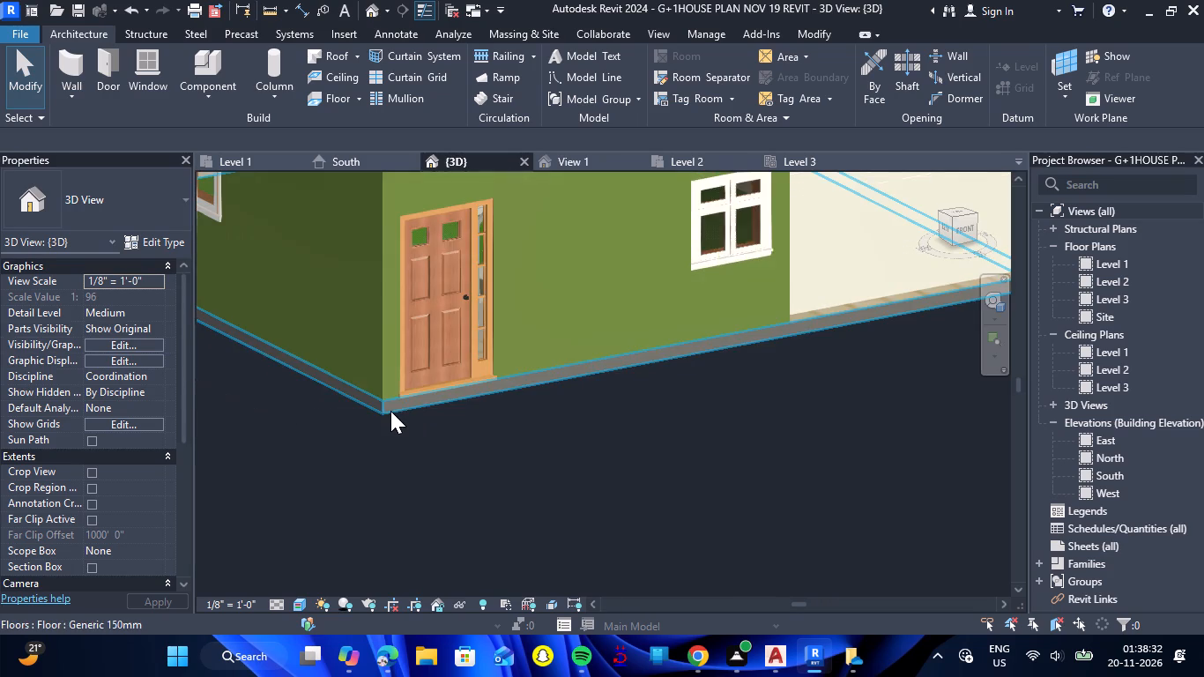
pyautogui.click(141, 344)
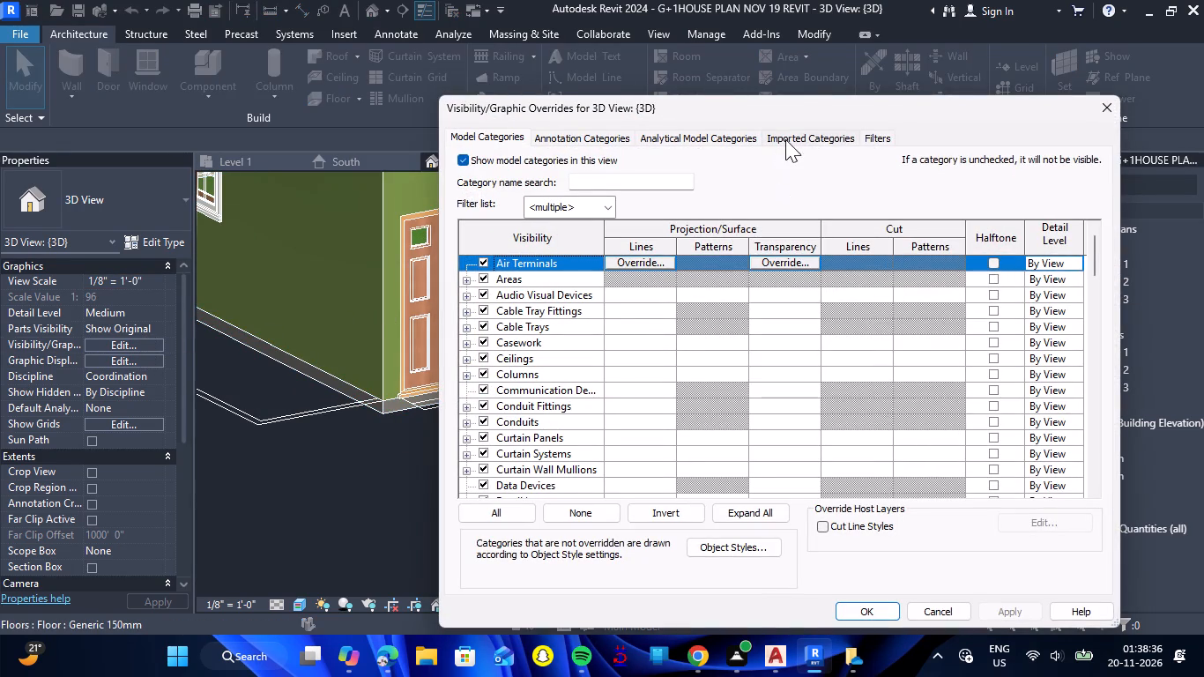
pyautogui.click(785, 139)
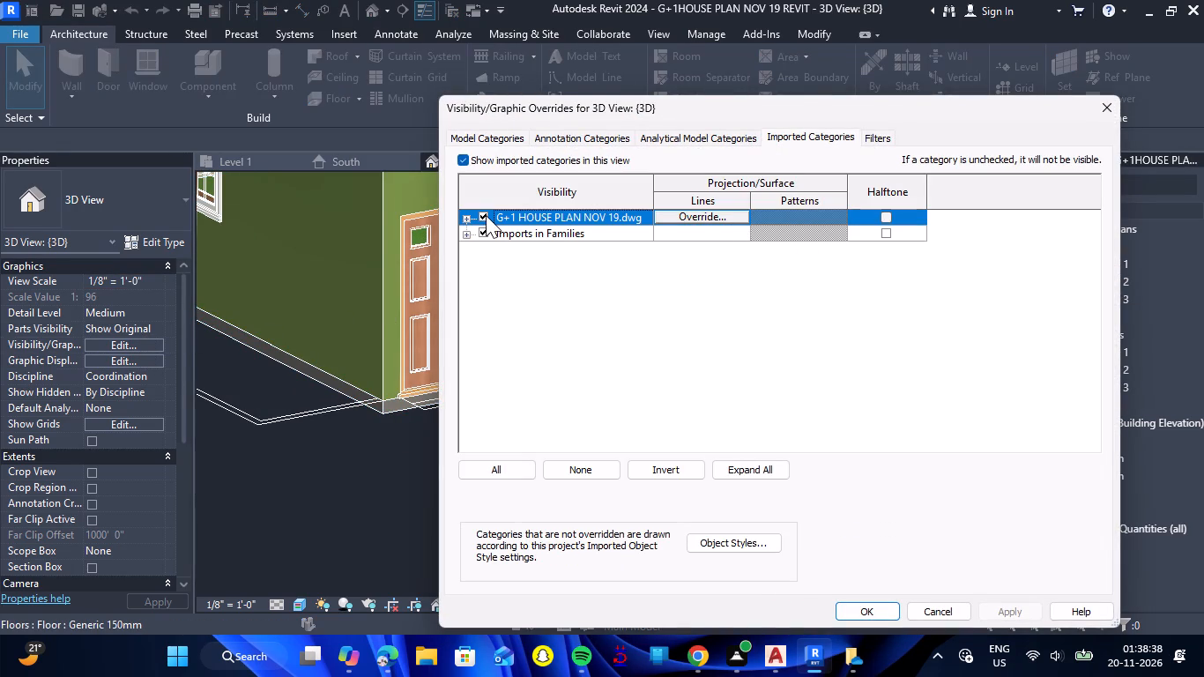
pyautogui.click(486, 214)
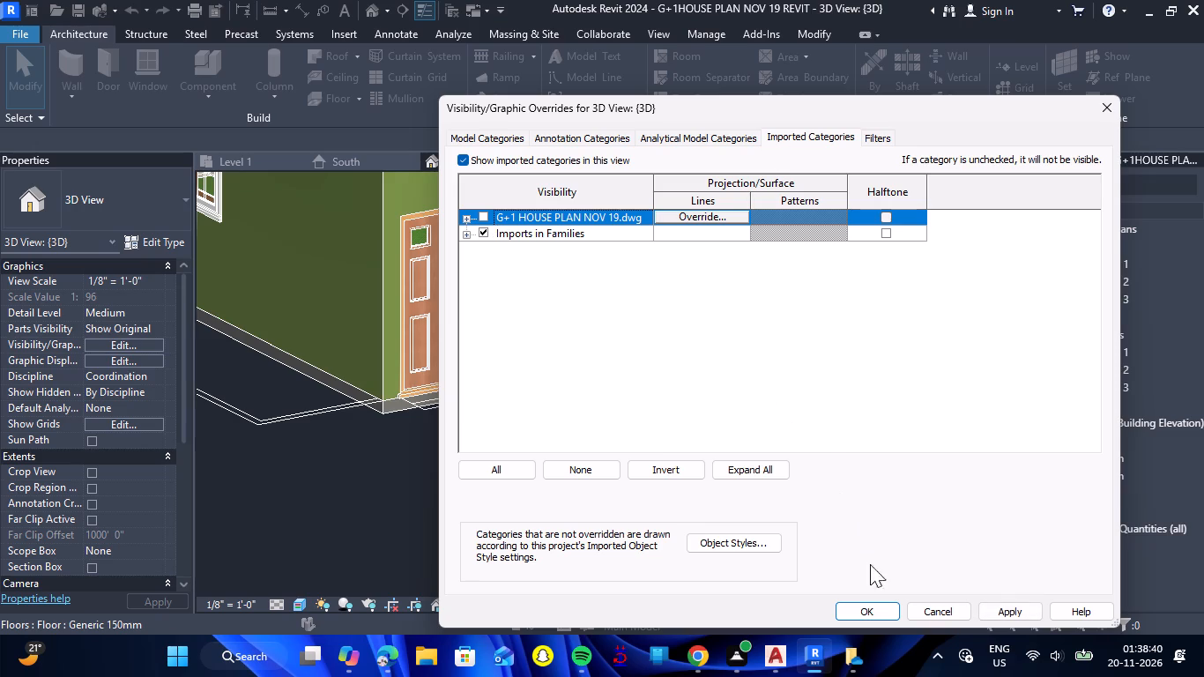
pyautogui.click(1007, 612)
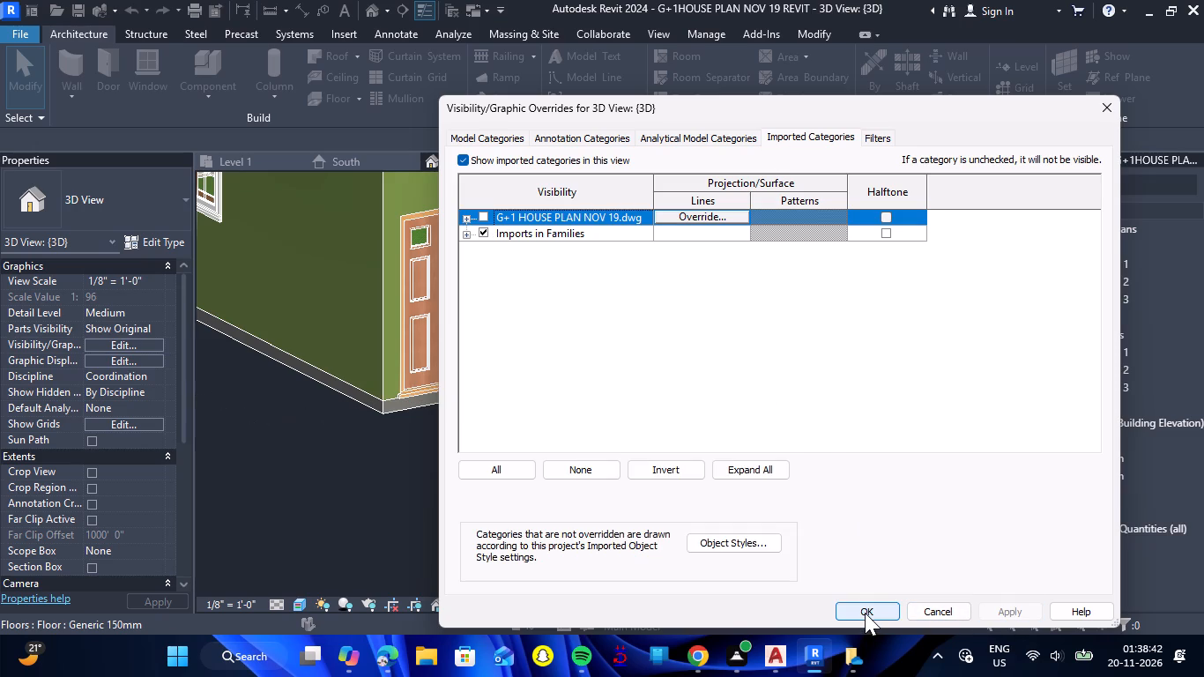
pyautogui.click(865, 613)
# On Level 1, sketch a Path - 350mm Concrete Toposolid boundary as a rectangle about 72' by 20', starting from the front wall's east end.
pyautogui.scroll(-9, 688, 446)
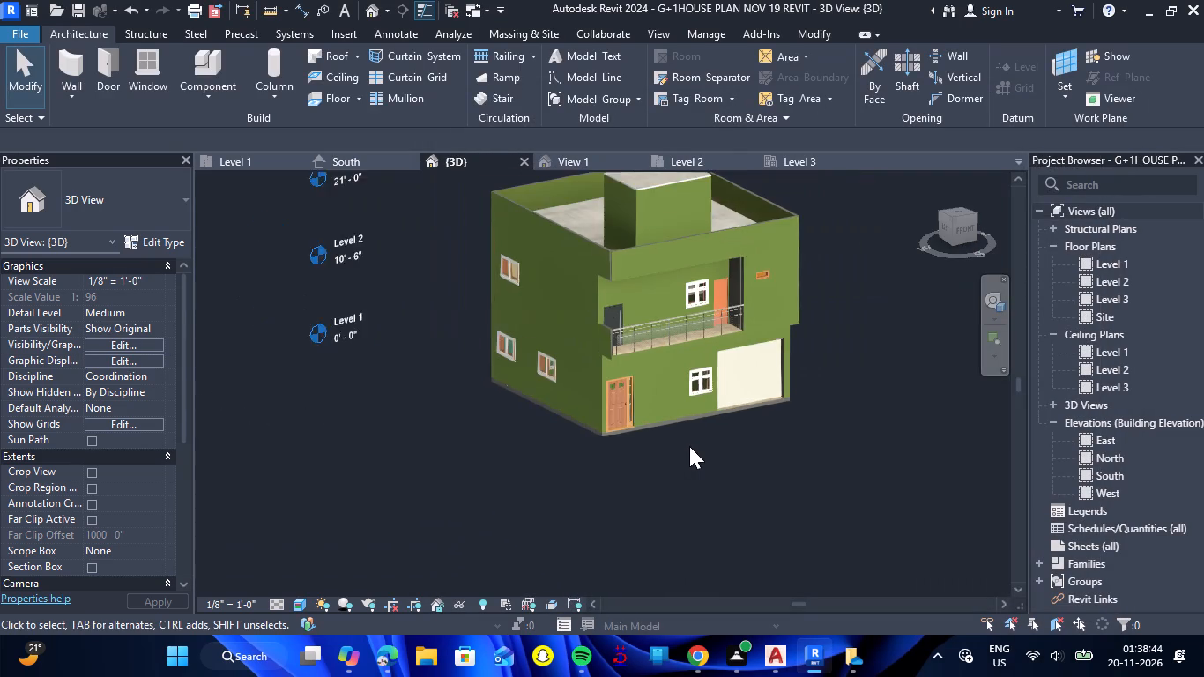
pyautogui.scroll(-1, 689, 446)
pyautogui.scroll(4, 585, 465)
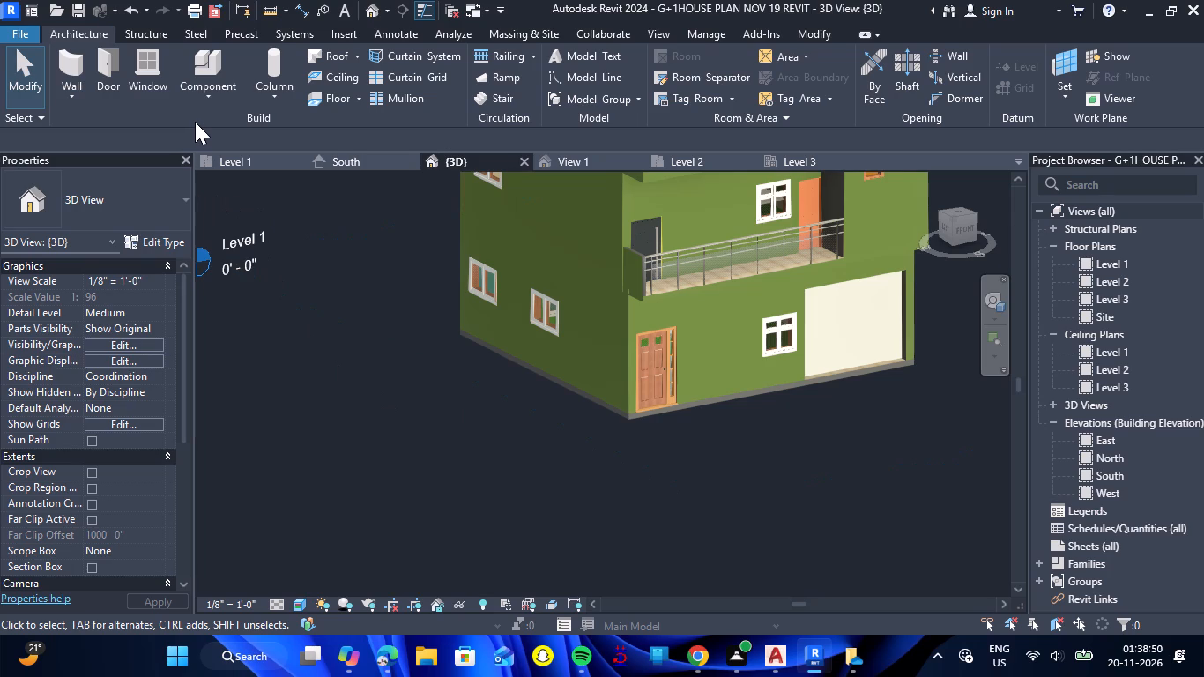
pyautogui.click(531, 26)
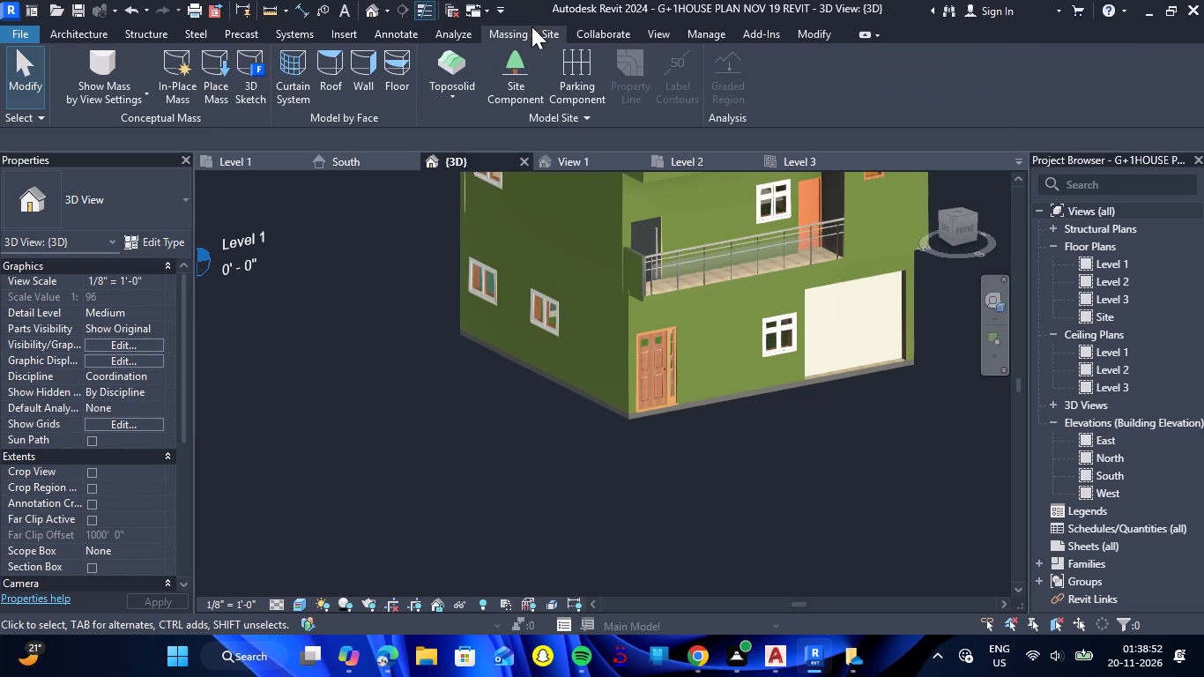
pyautogui.click(452, 78)
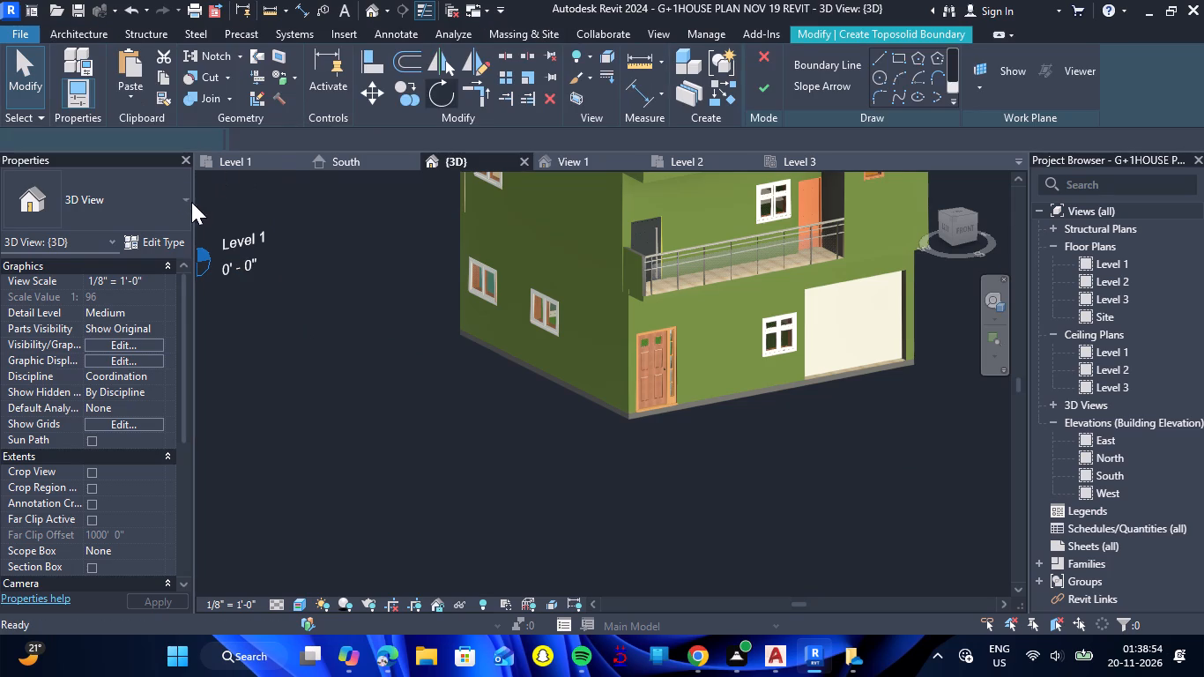
pyautogui.click(190, 202)
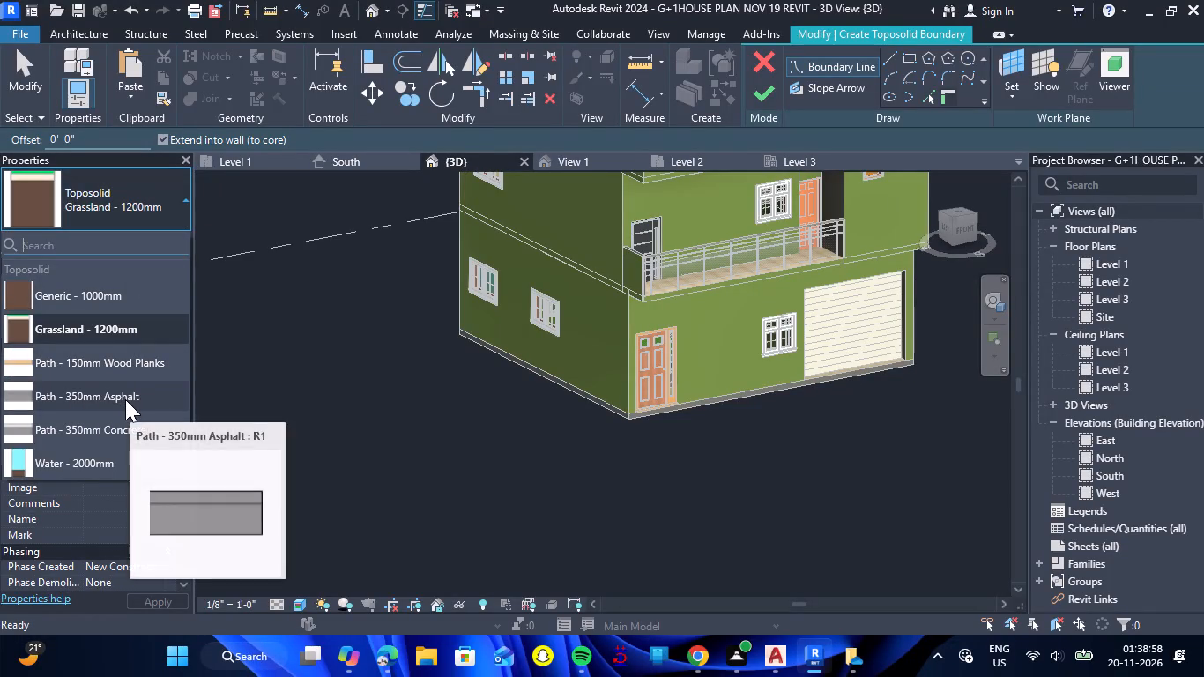
pyautogui.click(124, 435)
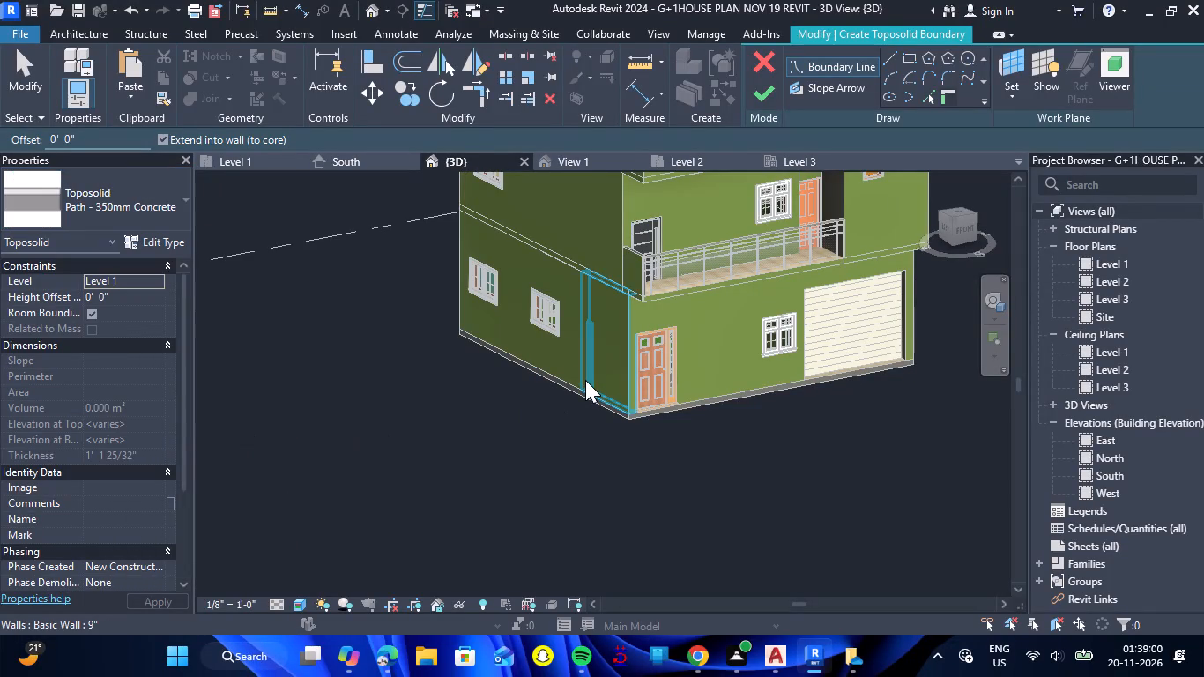
pyautogui.scroll(-7, 930, 361)
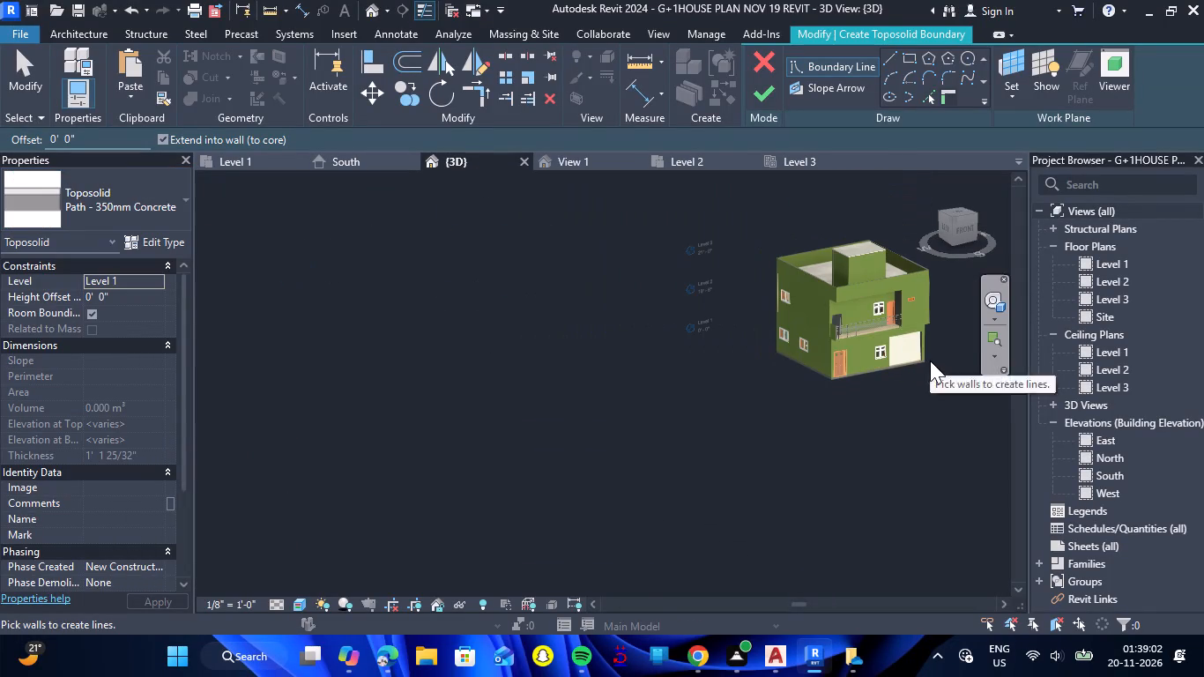
pyautogui.click(241, 167)
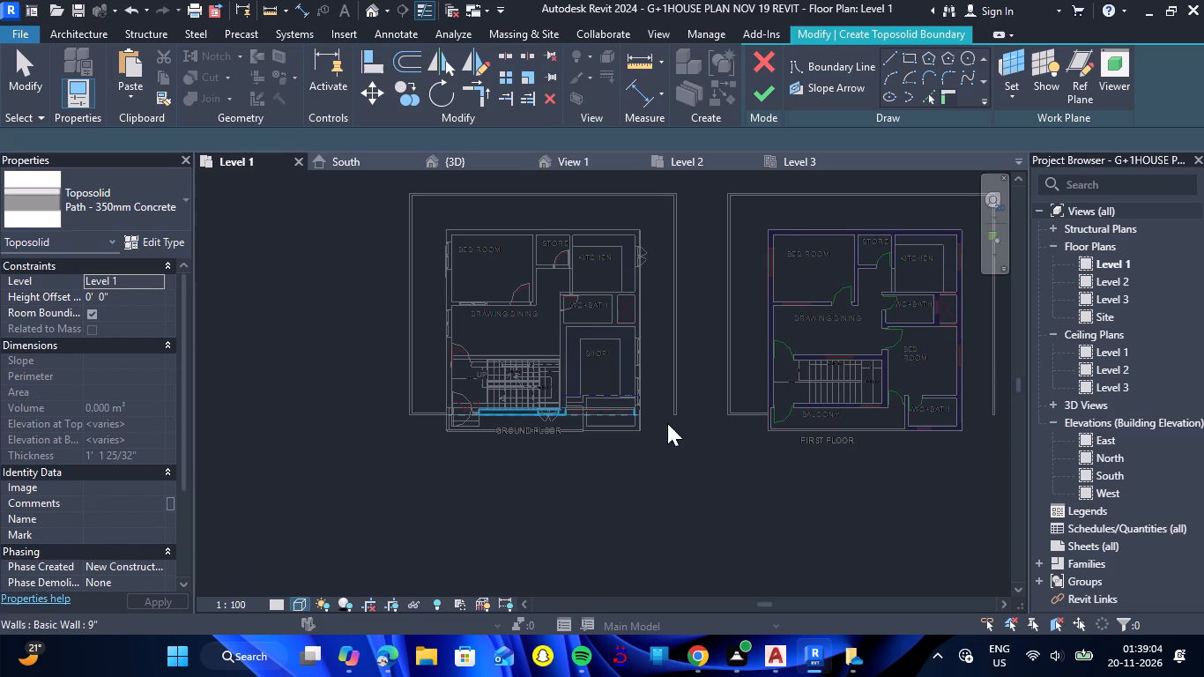
pyautogui.scroll(4, 657, 414)
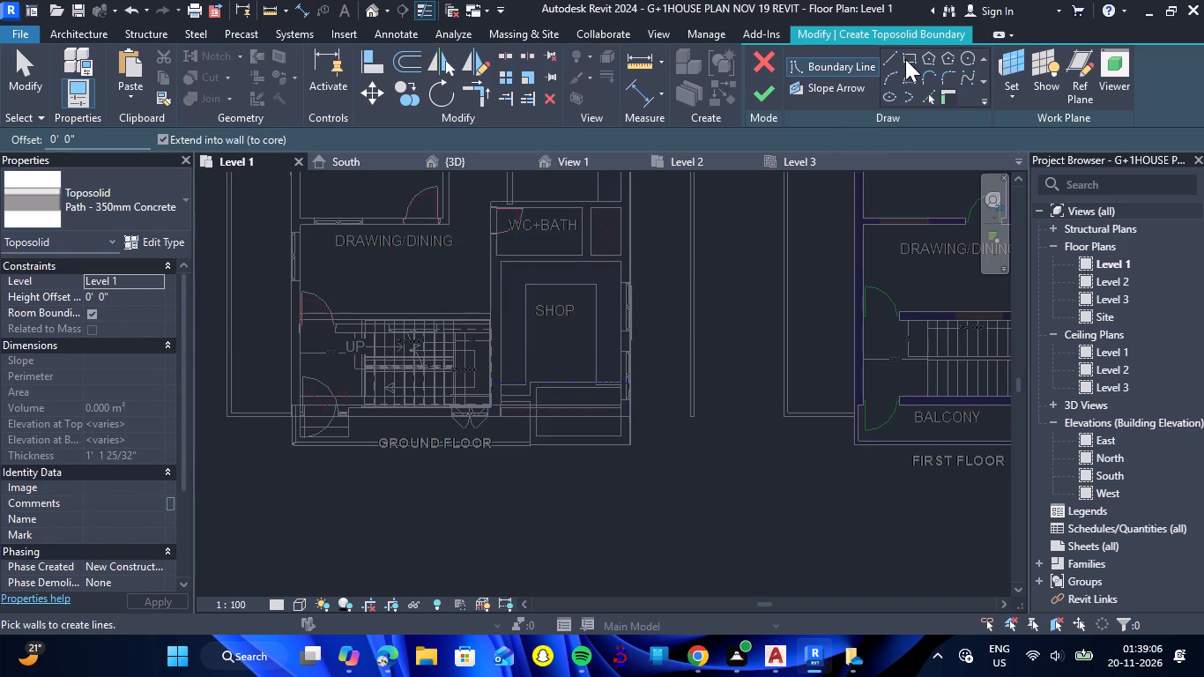
pyautogui.click(905, 59)
pyautogui.click(633, 416)
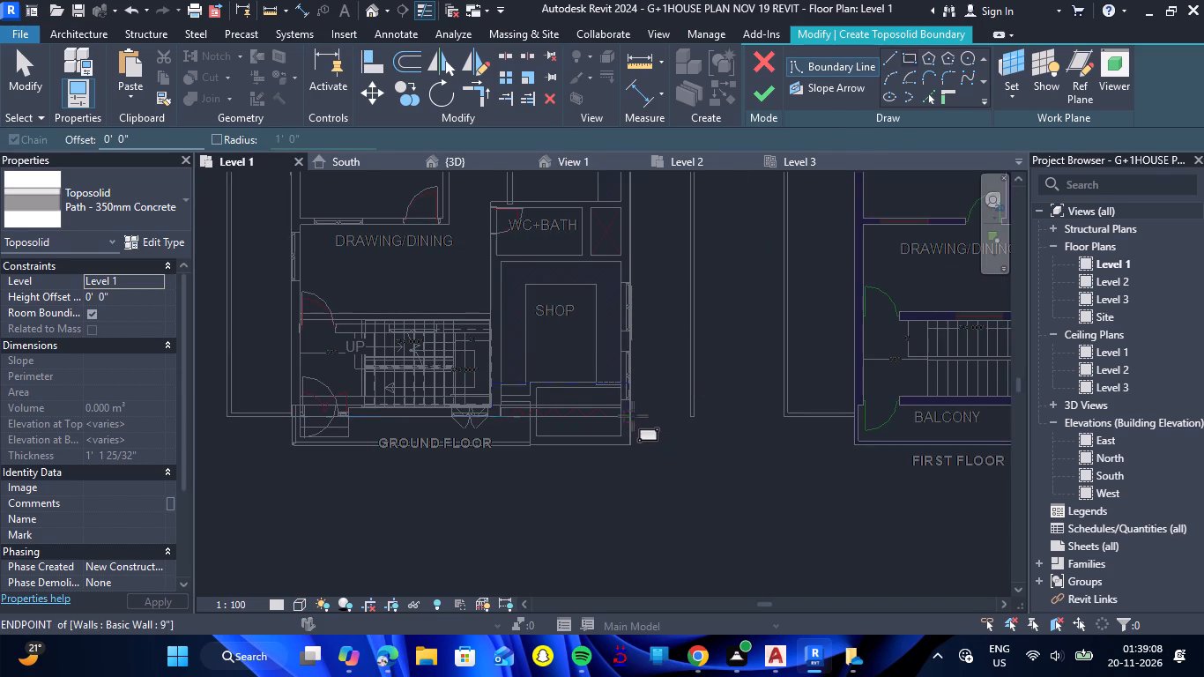
pyautogui.scroll(-6, 531, 492)
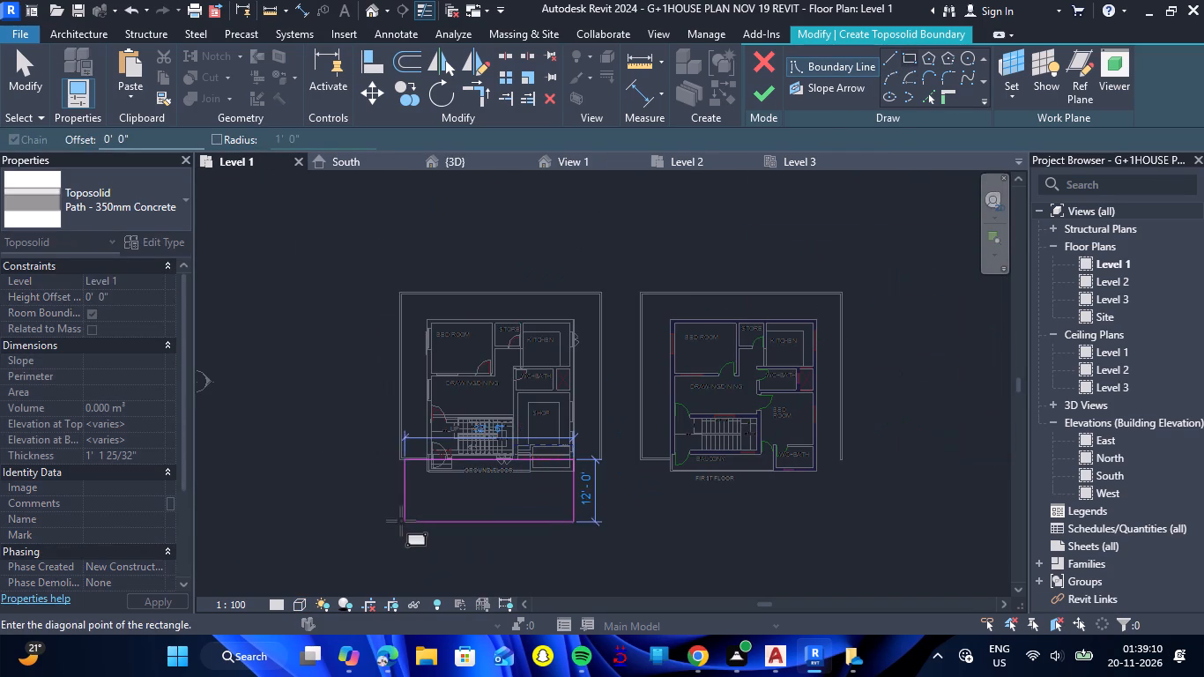
pyautogui.scroll(-4, 393, 511)
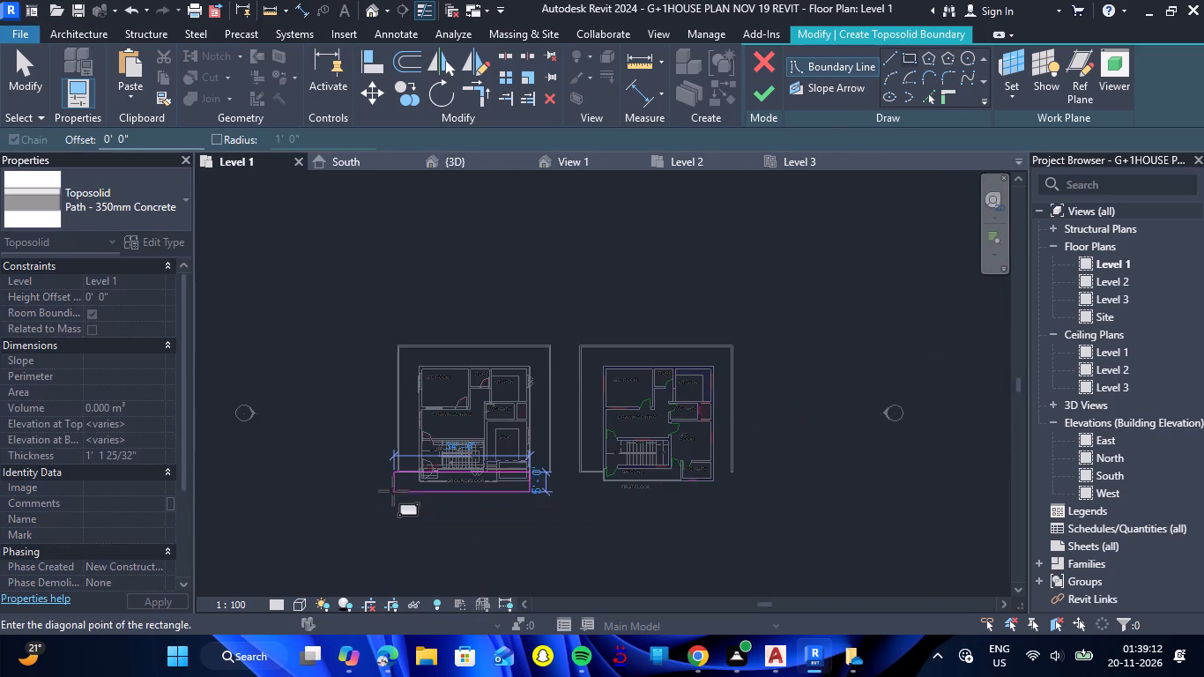
pyautogui.scroll(-2, 393, 491)
pyautogui.scroll(7, 419, 529)
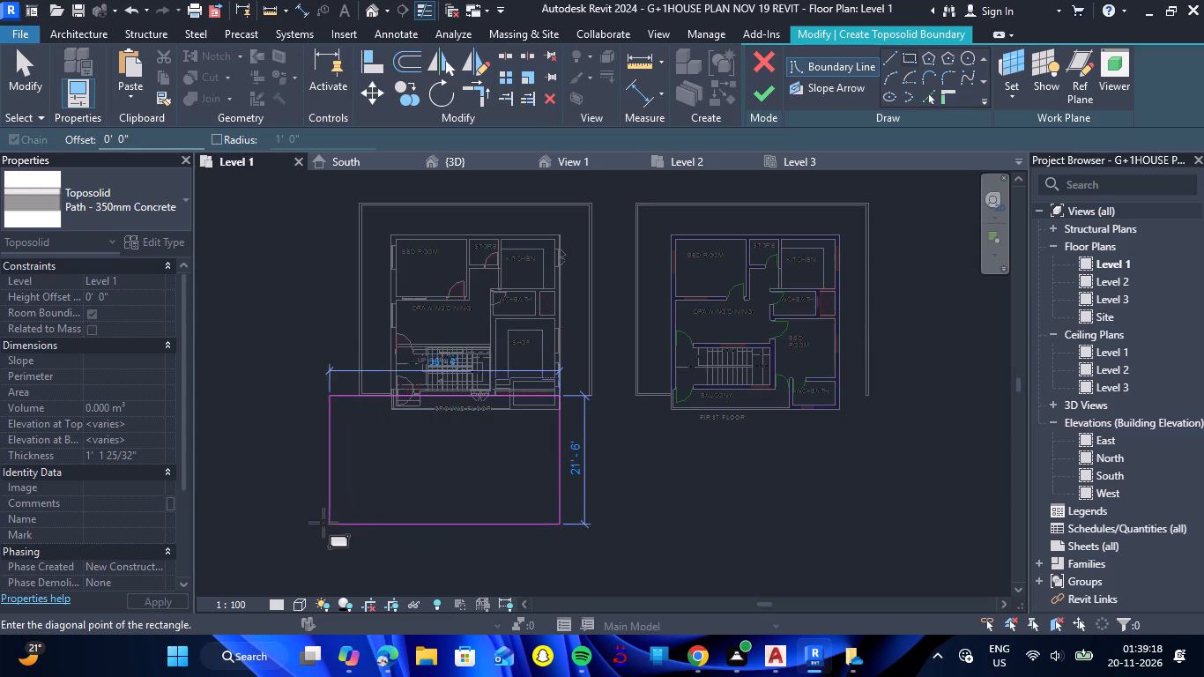
pyautogui.scroll(-7, 311, 520)
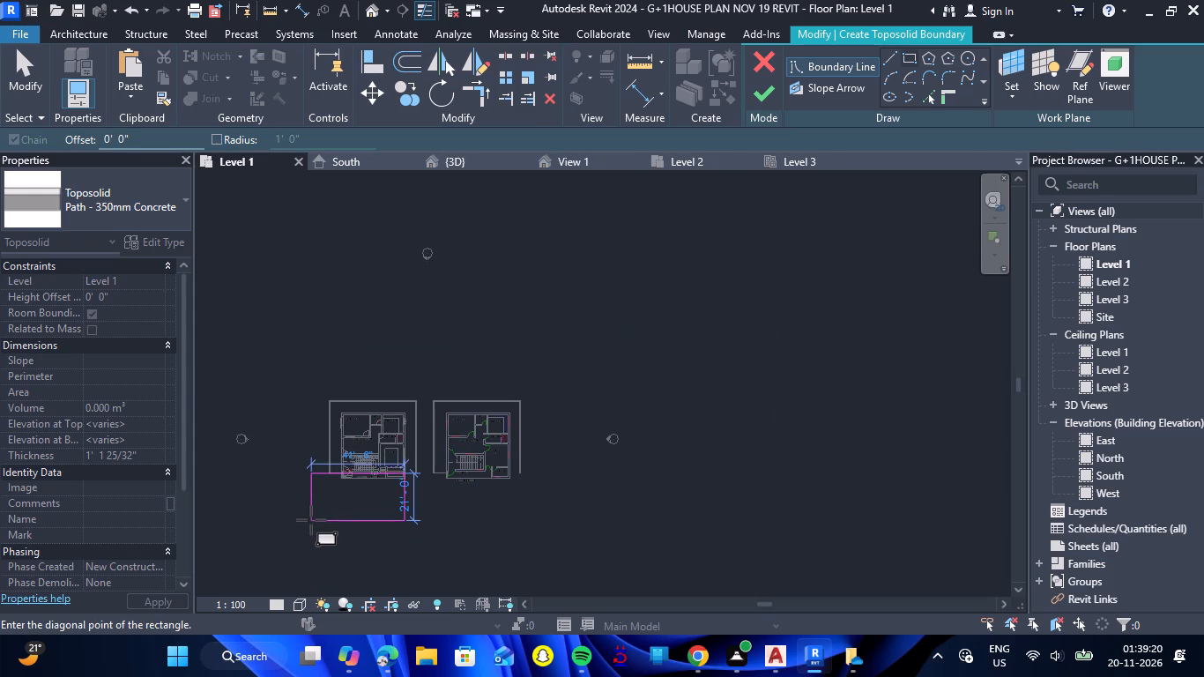
pyautogui.doubleClick(240, 520)
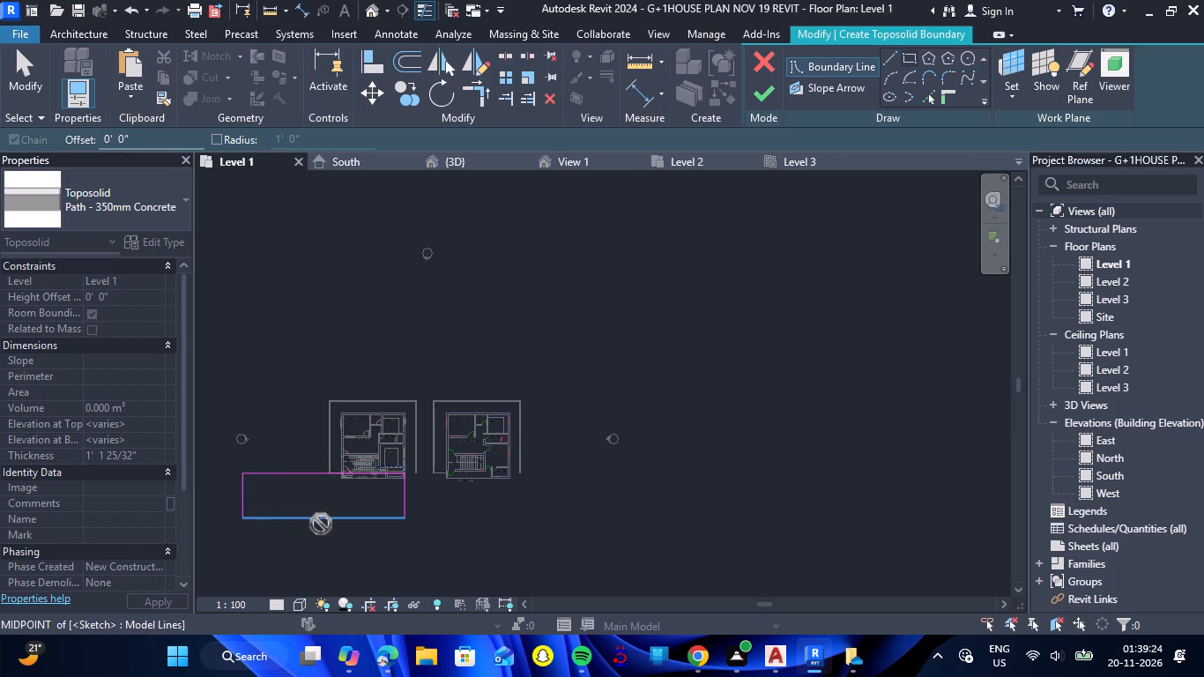
pyautogui.scroll(6, 321, 524)
pyautogui.press('Escape')
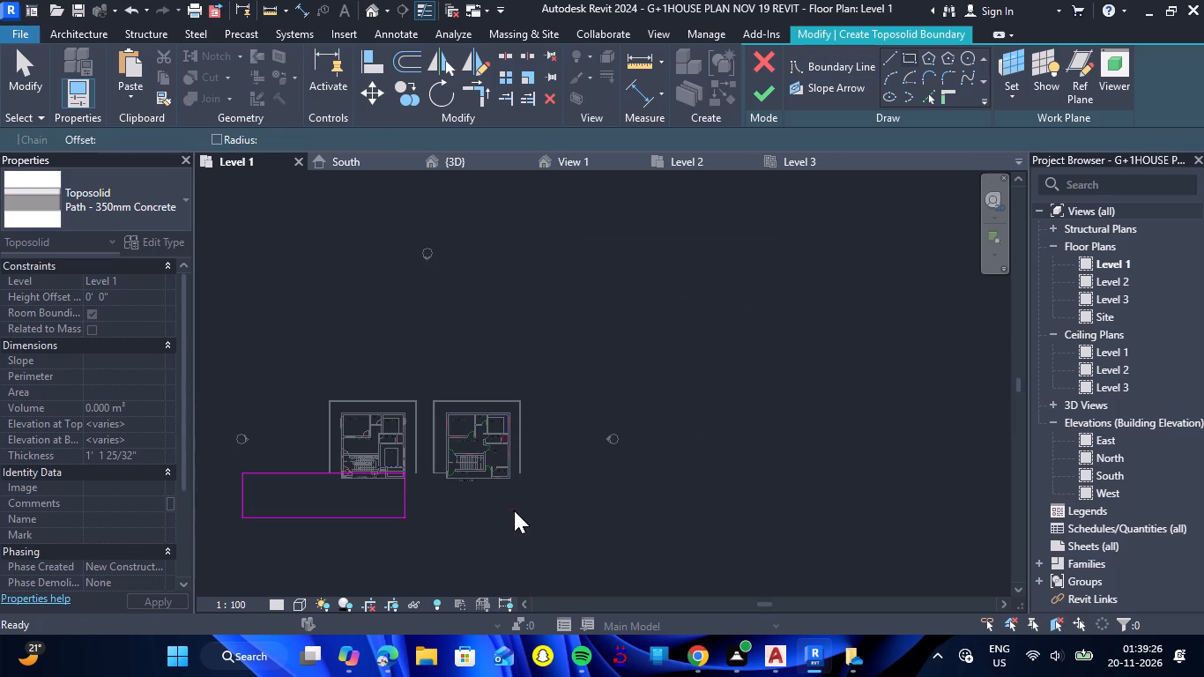
pyautogui.scroll(4, 383, 510)
pyautogui.press('Escape')
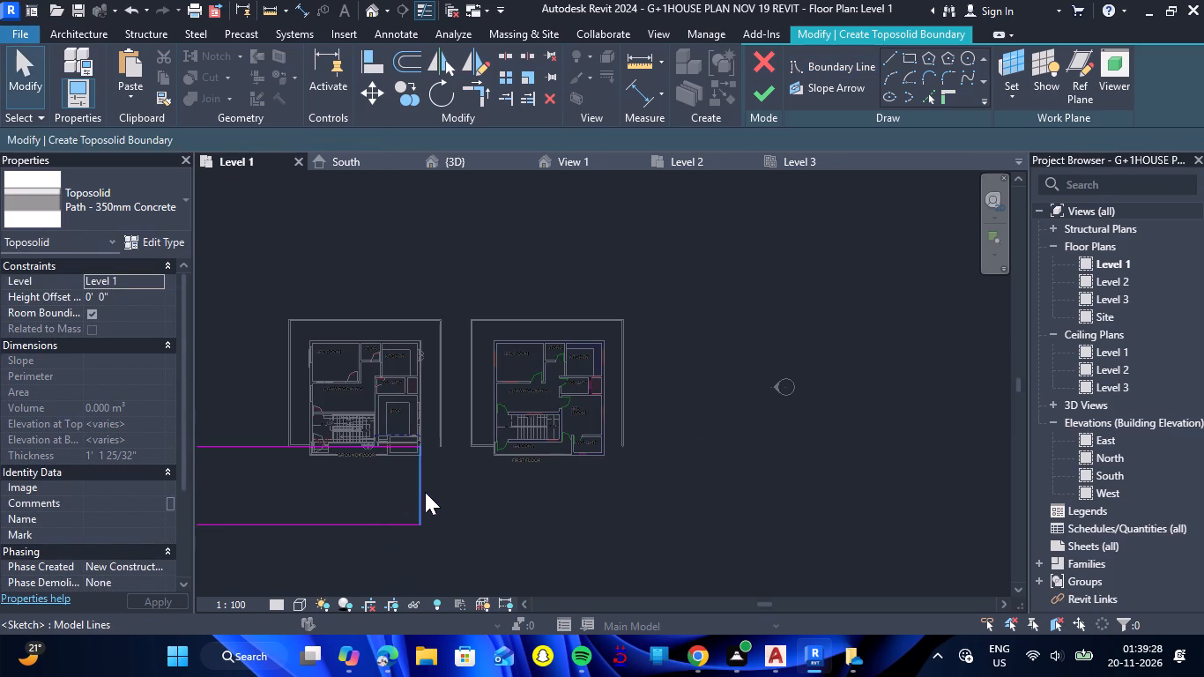
# Move the east edge of the rectangular Toposolid boundary outward, beyond the house's side wall.
pyautogui.click(420, 492)
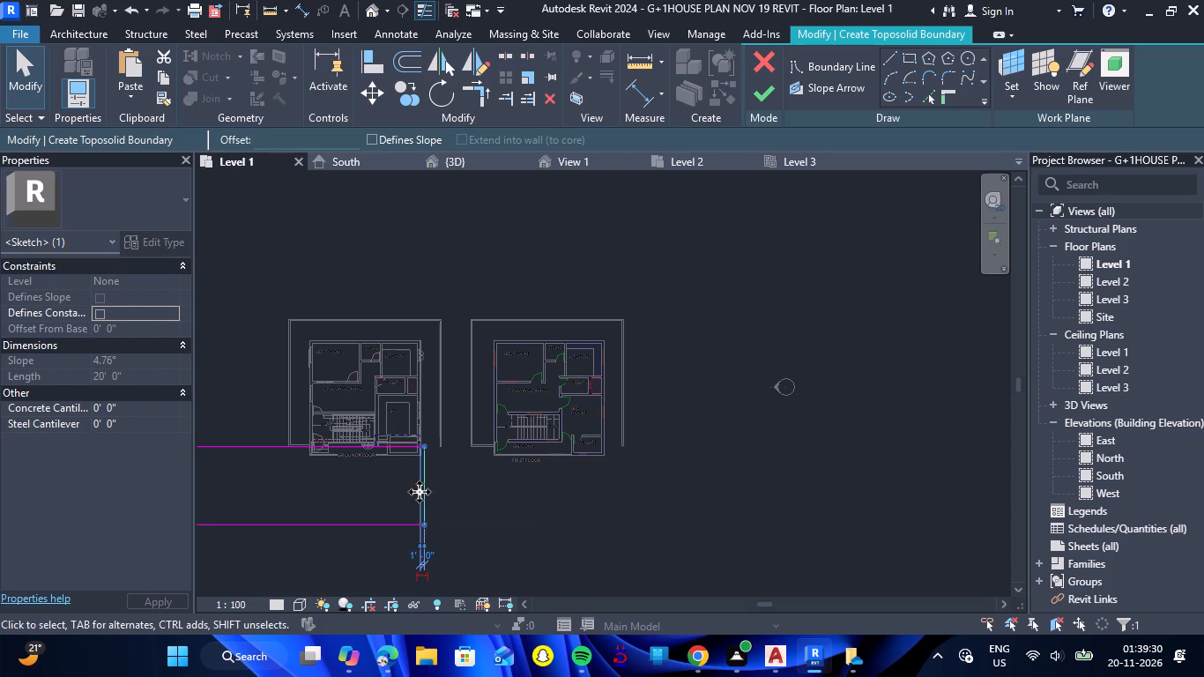
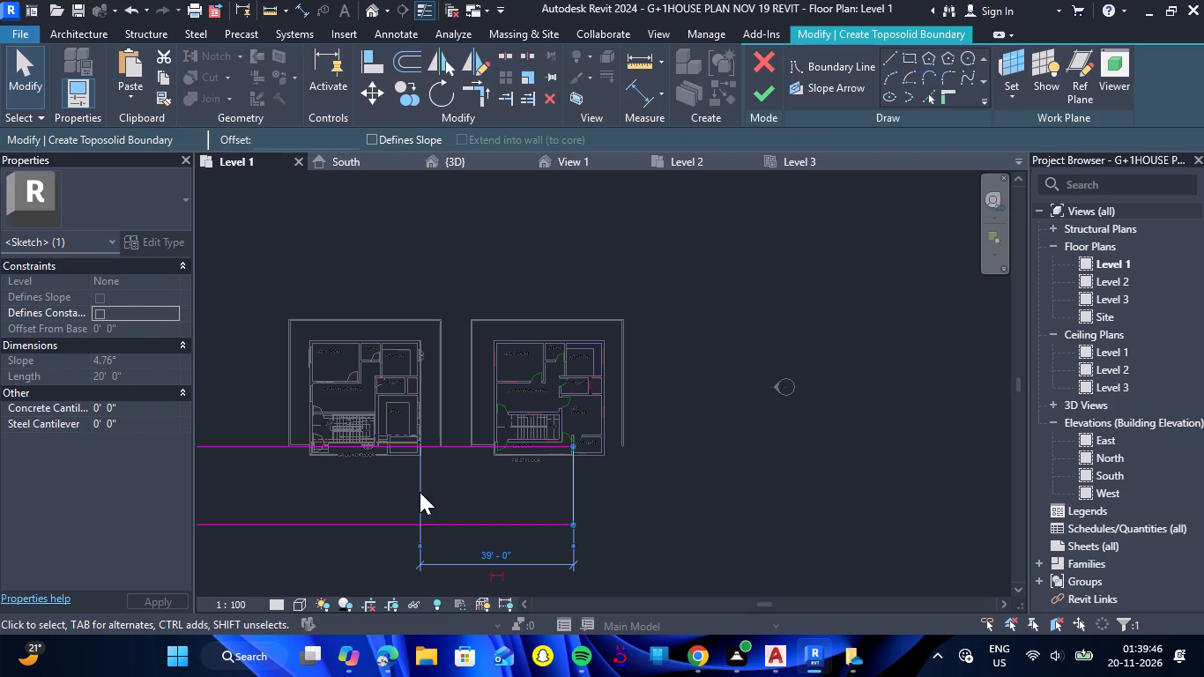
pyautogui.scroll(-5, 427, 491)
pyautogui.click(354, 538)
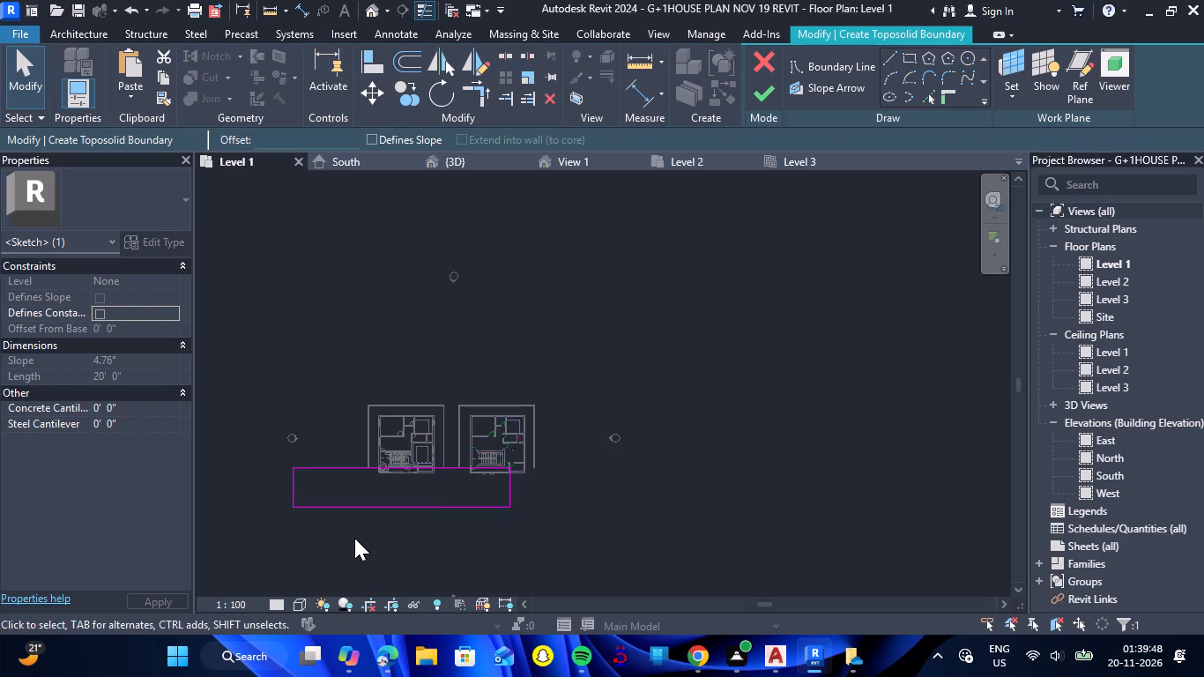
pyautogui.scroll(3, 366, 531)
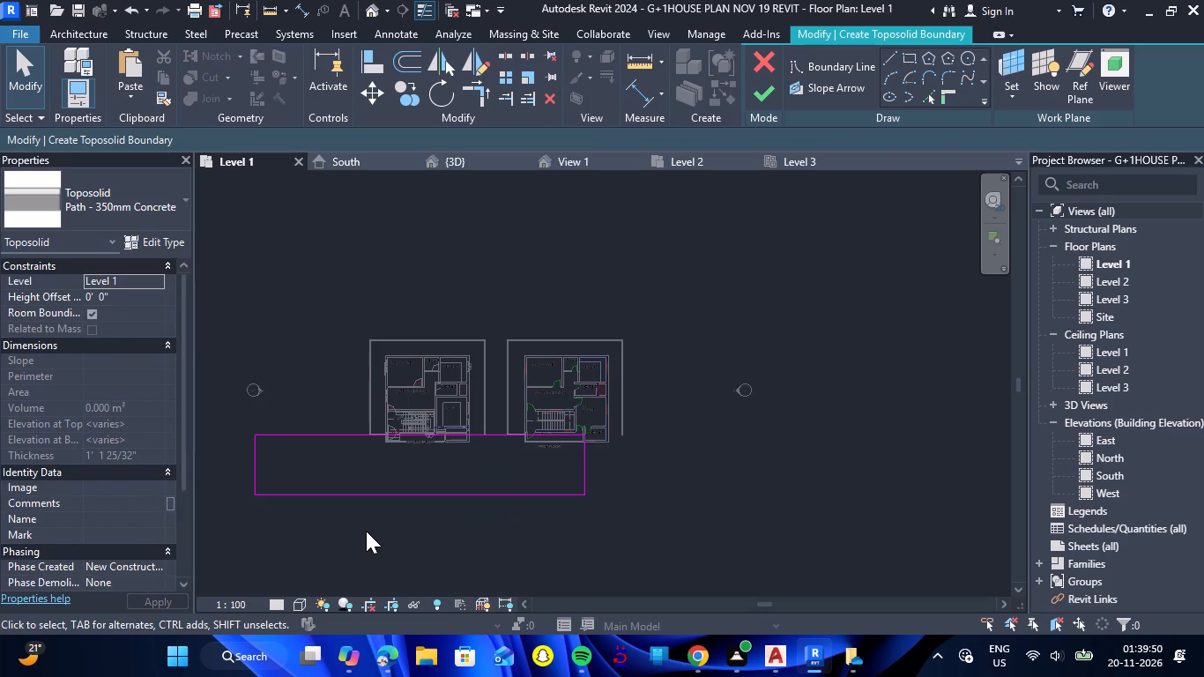
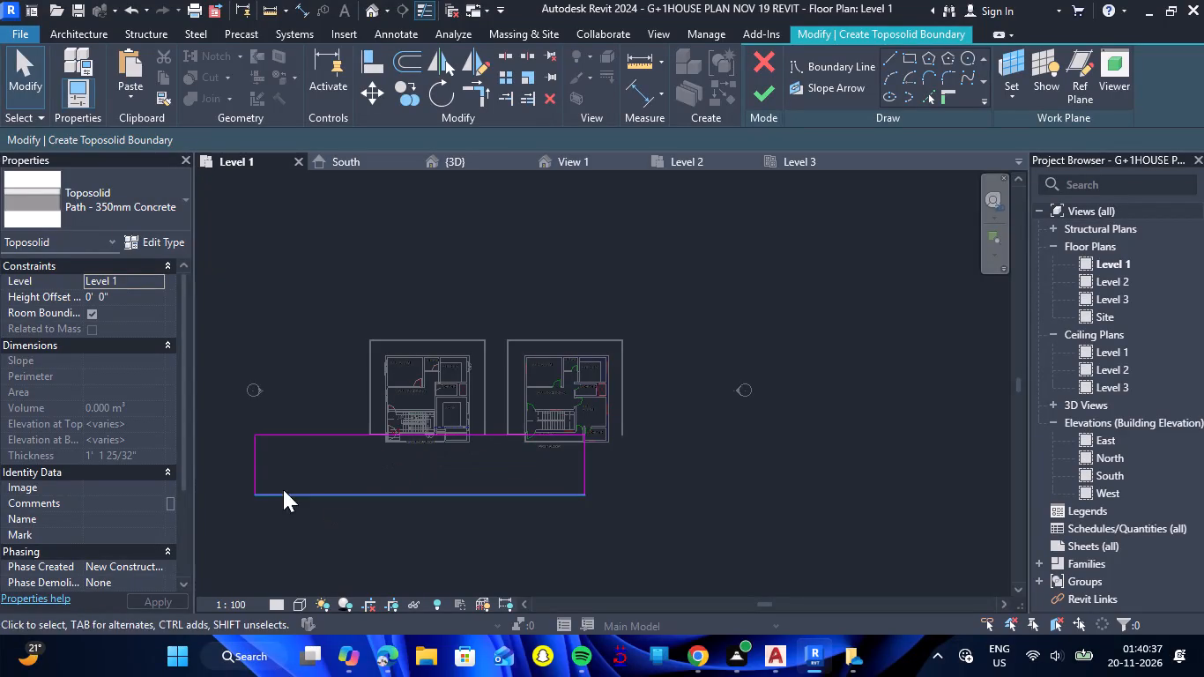
# Draw a boundary rectangle about 20' wide by 39'-6" long extending north from the front strip's northwest corner.
pyautogui.scroll(2, 201, 458)
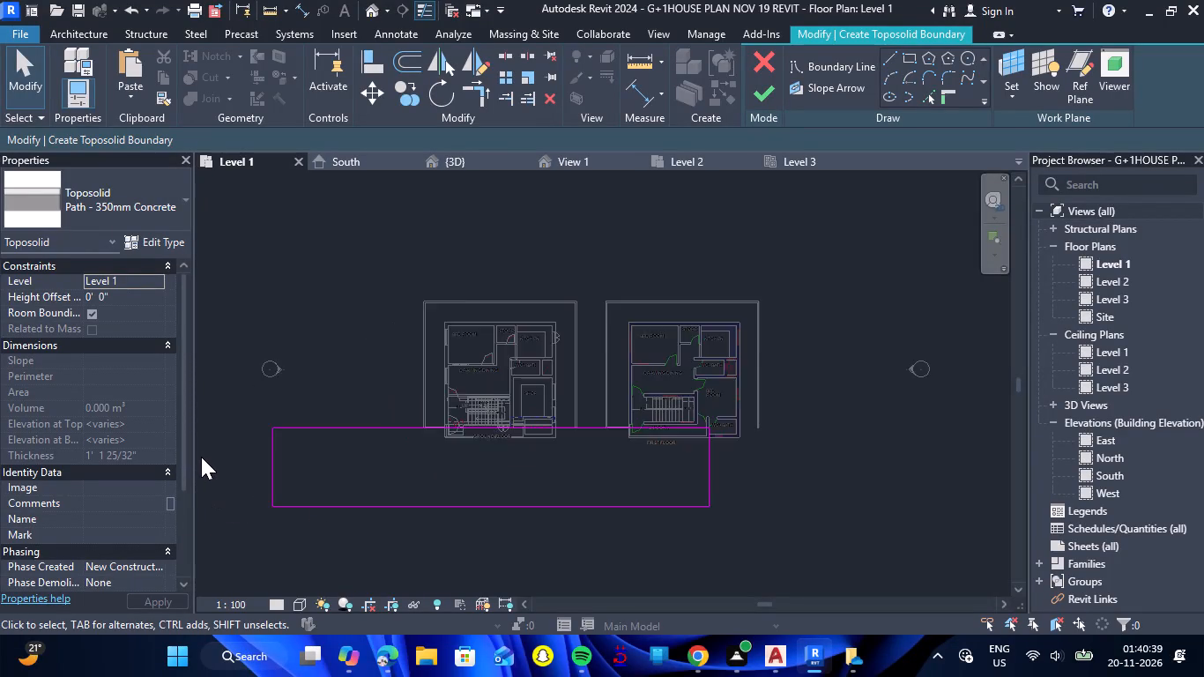
pyautogui.scroll(2, 201, 457)
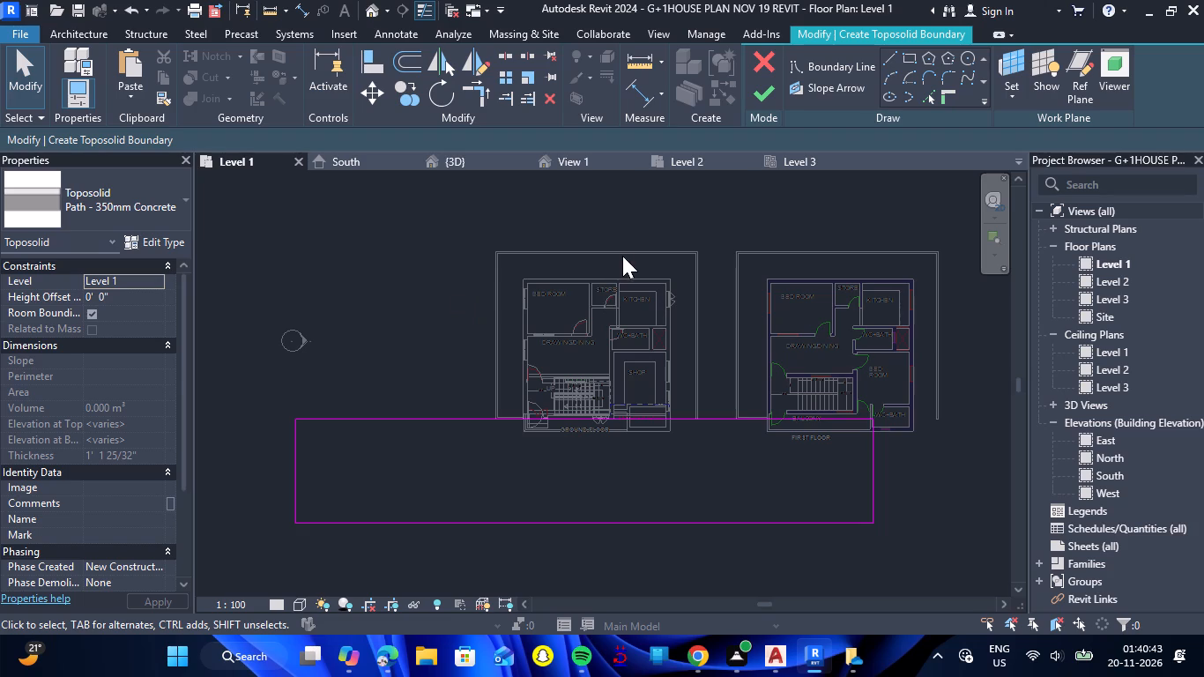
pyautogui.click(909, 59)
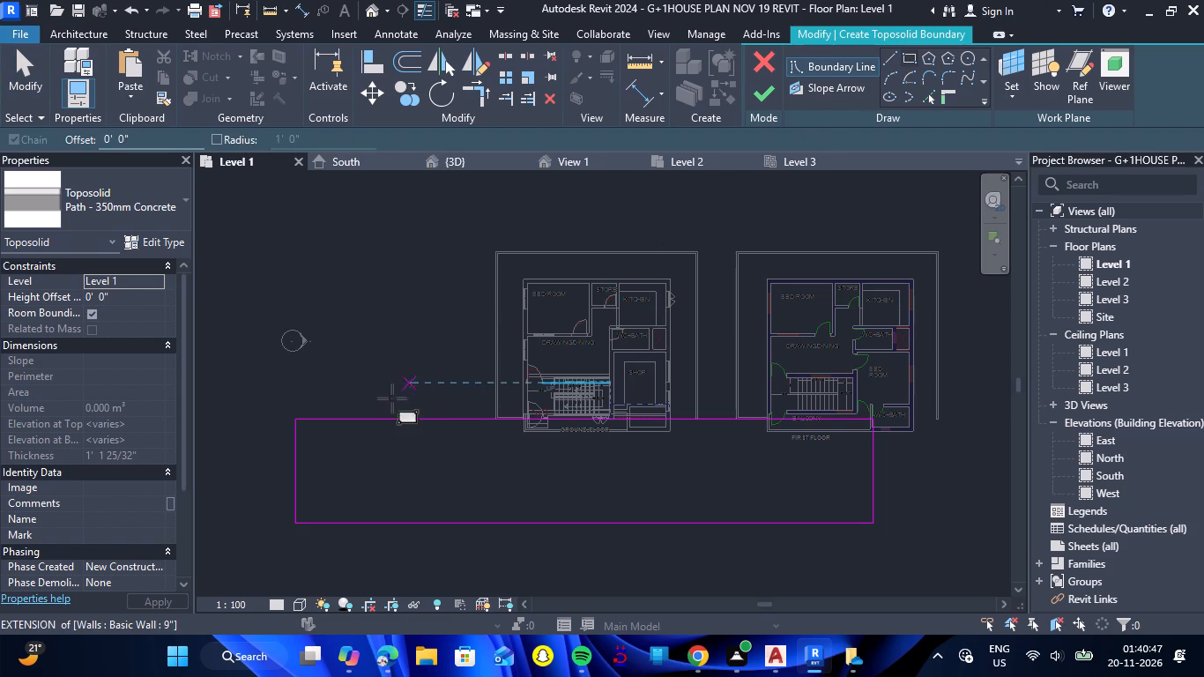
pyautogui.click(294, 416)
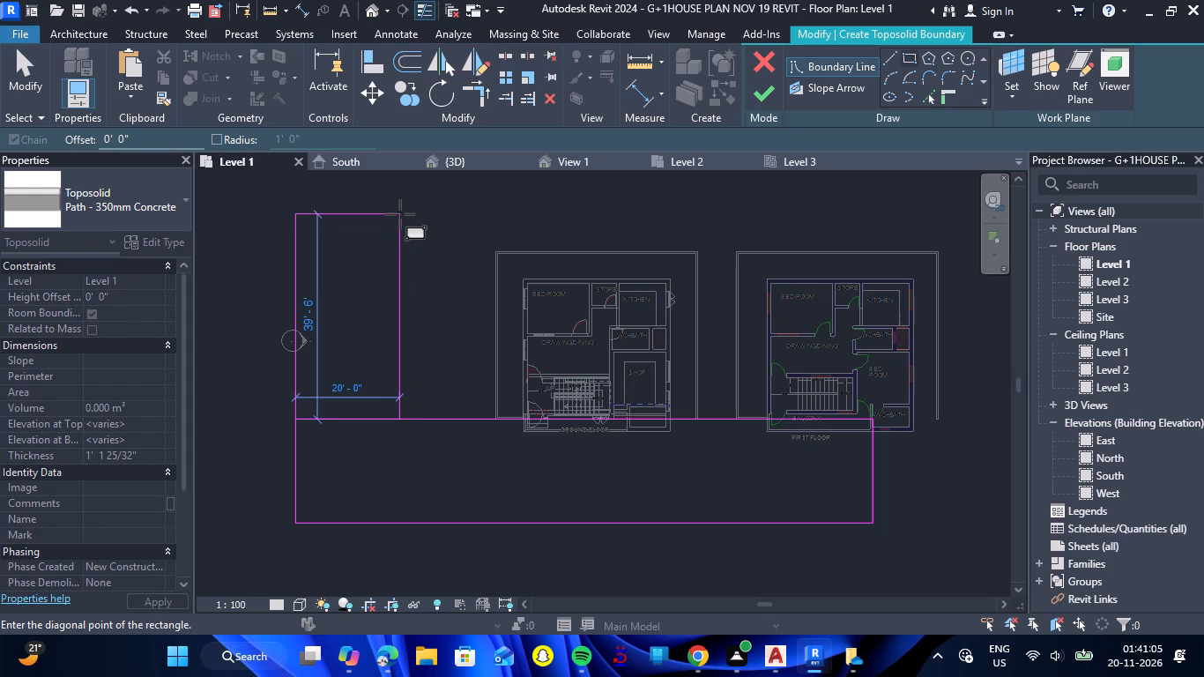
pyautogui.click(400, 214)
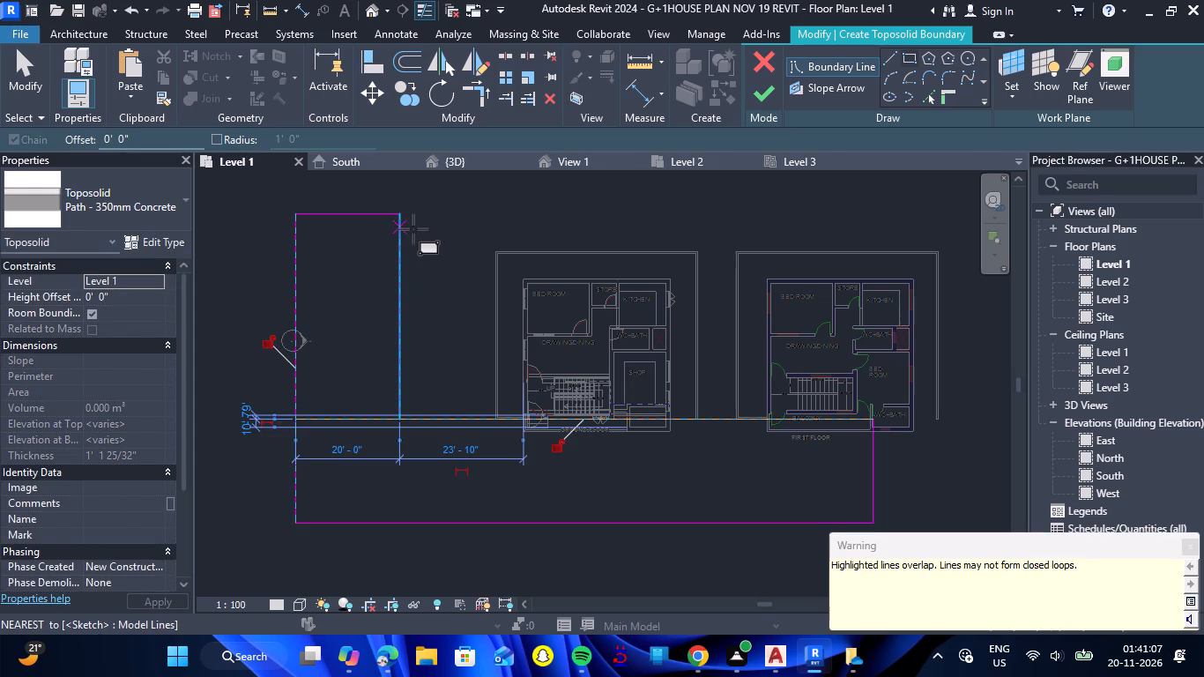
pyautogui.press('Escape')
pyautogui.scroll(-6, 513, 288)
pyautogui.press('Escape')
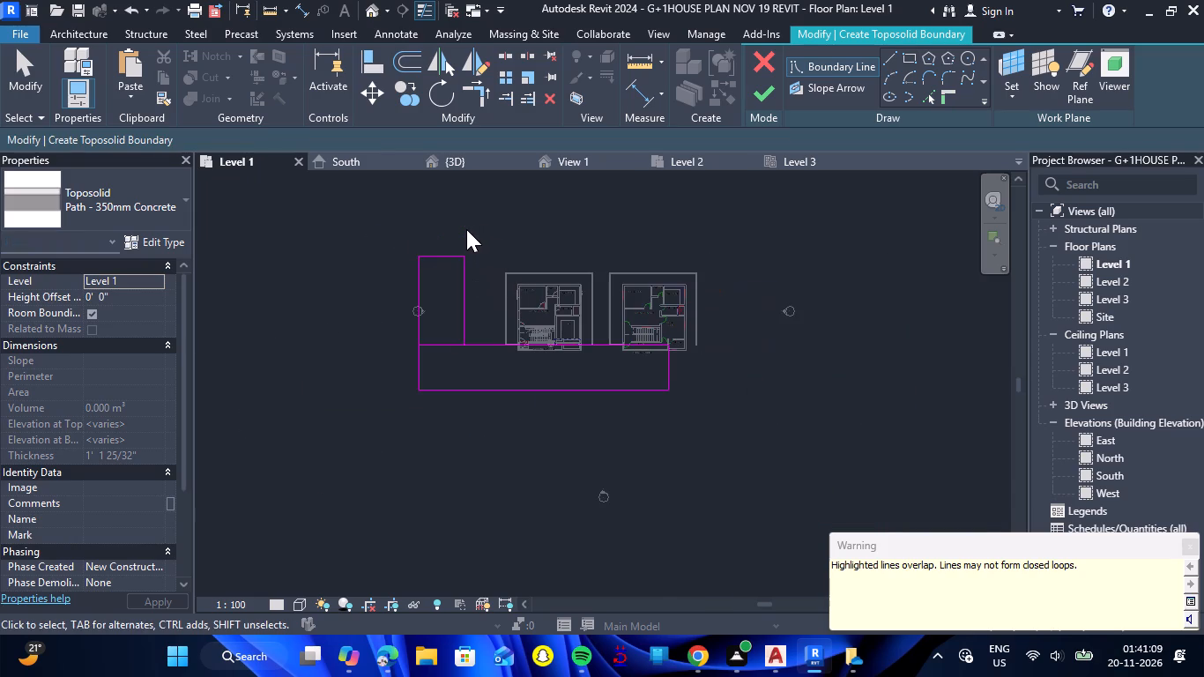
# Move the new rectangle's north edge outward so its long sides are about 49'-6".
pyautogui.scroll(7, 466, 229)
pyautogui.click(430, 296)
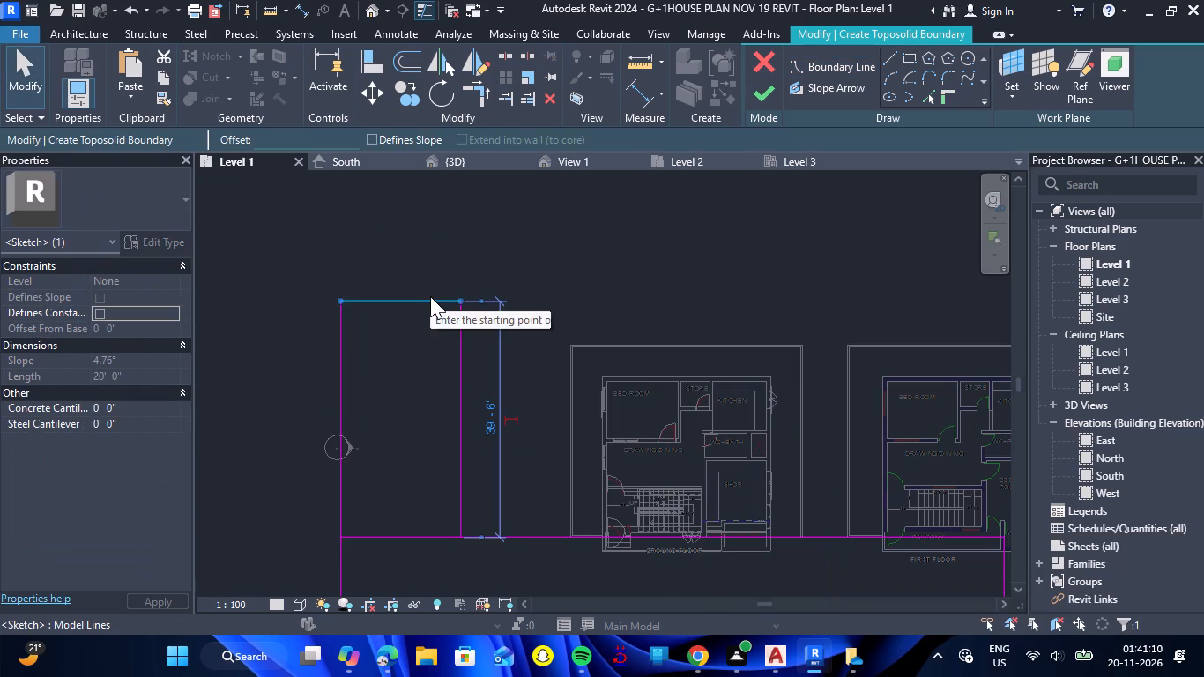
pyautogui.press('Up')
pyautogui.press('Up')
pyautogui.press('Up')
pyautogui.press('Up')
pyautogui.press('Up')
pyautogui.press('Up')
pyautogui.press('Up')
pyautogui.press('Up')
pyautogui.press('Up')
pyautogui.press('Up')
pyautogui.press('Up')
pyautogui.press('Up')
pyautogui.press('Up')
pyautogui.press('Up')
pyautogui.press('Up')
pyautogui.press('Up')
pyautogui.press('Up')
pyautogui.press('Up')
pyautogui.press('Up')
pyautogui.press('Up')
pyautogui.press('Up')
pyautogui.press('Up')
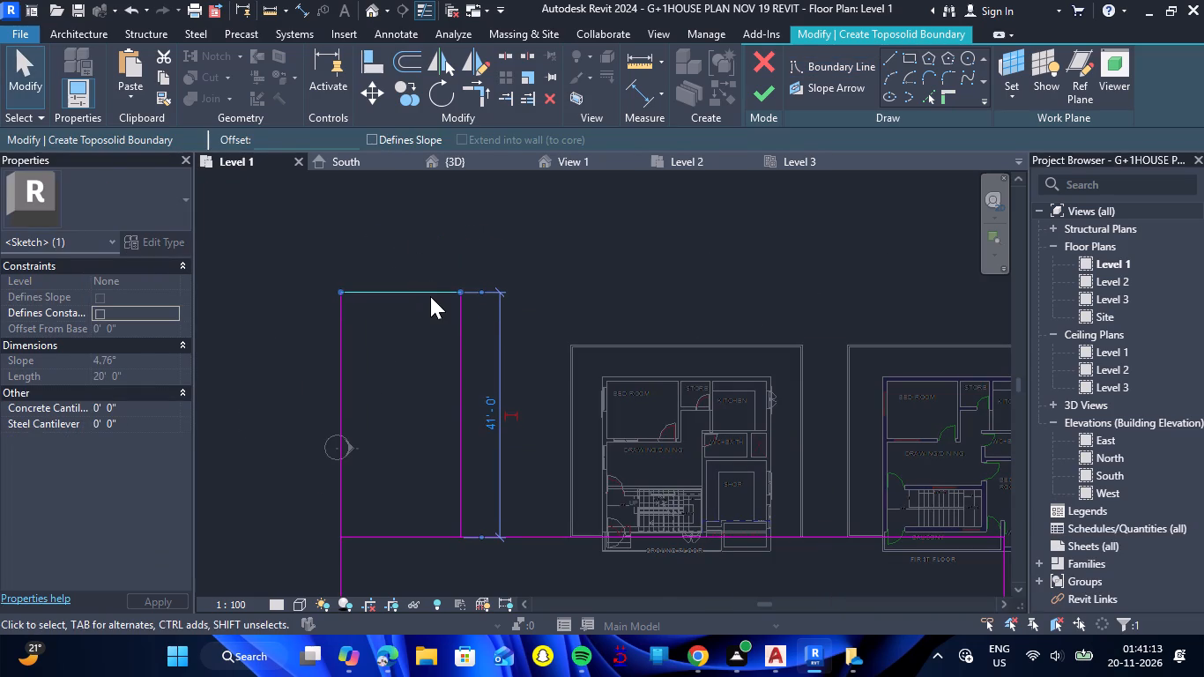
pyautogui.press('Up')
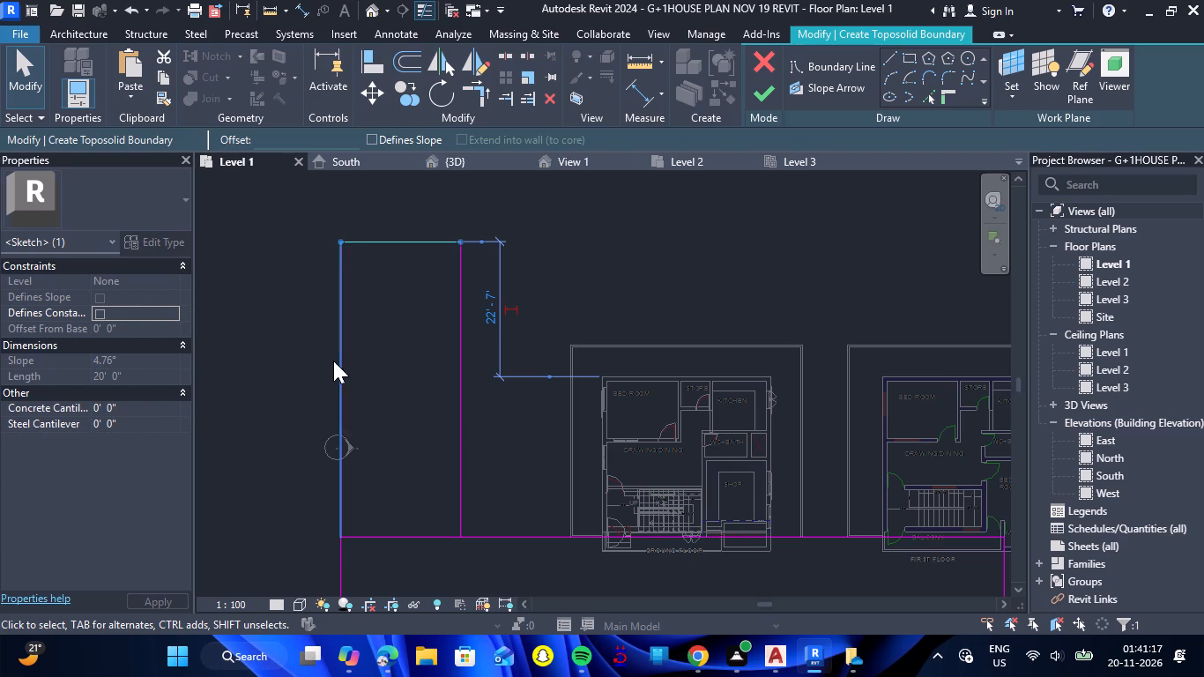
pyautogui.click(308, 361)
pyautogui.scroll(-3, 319, 351)
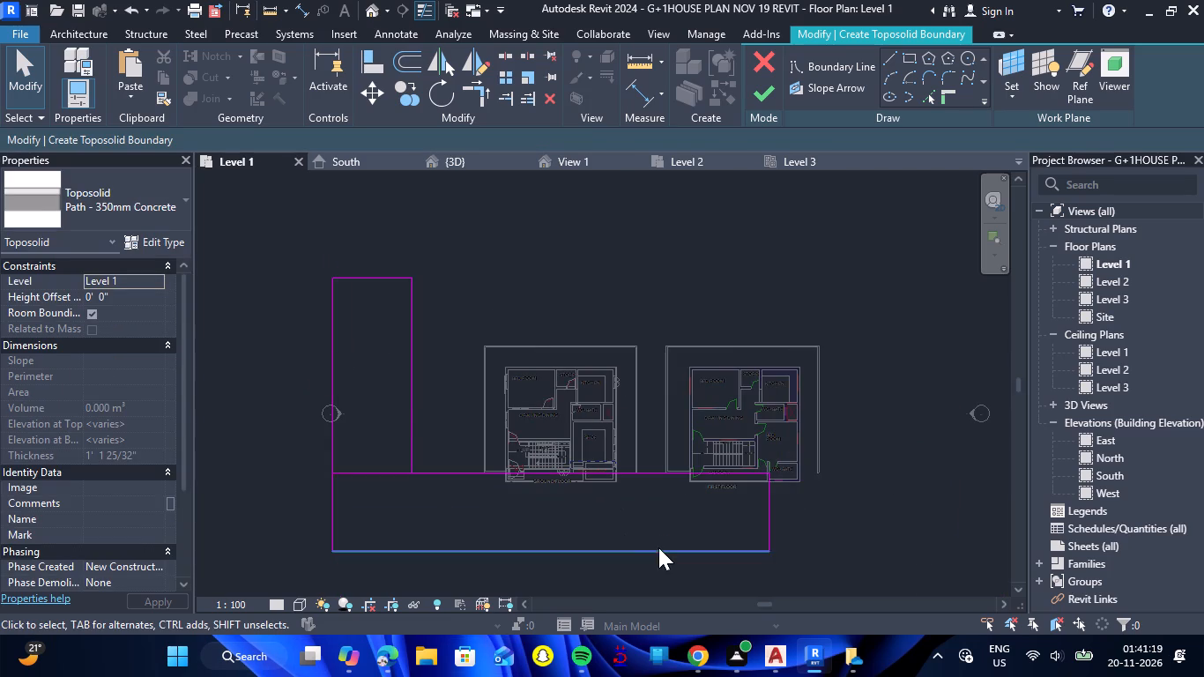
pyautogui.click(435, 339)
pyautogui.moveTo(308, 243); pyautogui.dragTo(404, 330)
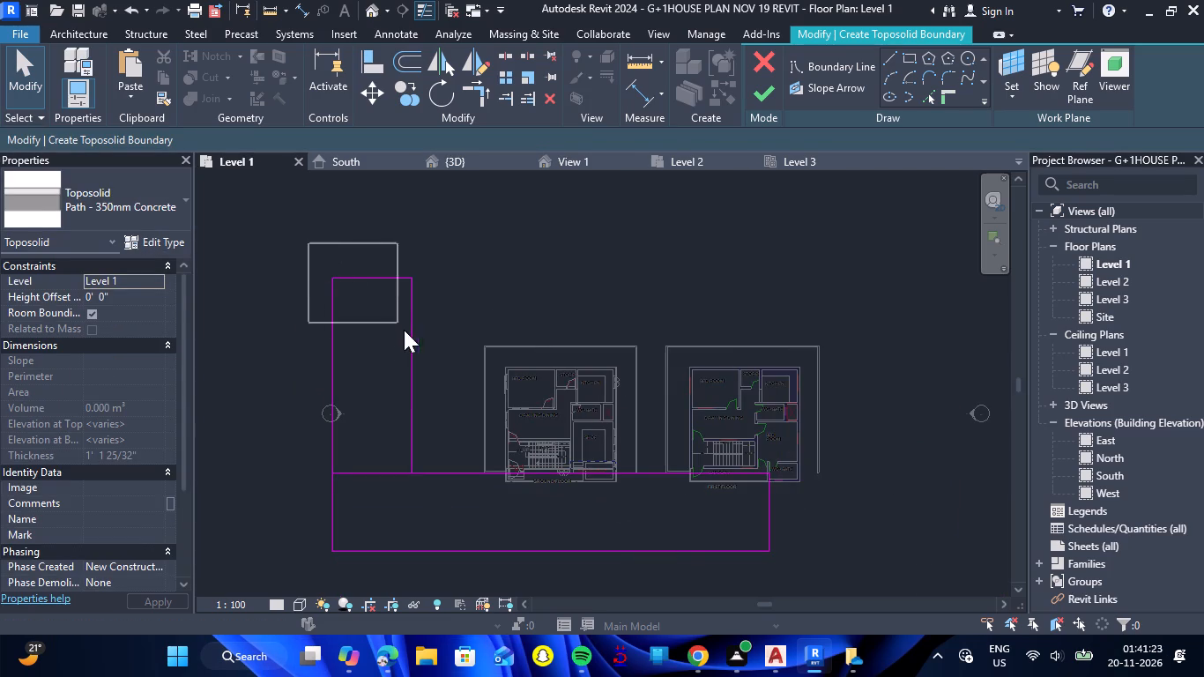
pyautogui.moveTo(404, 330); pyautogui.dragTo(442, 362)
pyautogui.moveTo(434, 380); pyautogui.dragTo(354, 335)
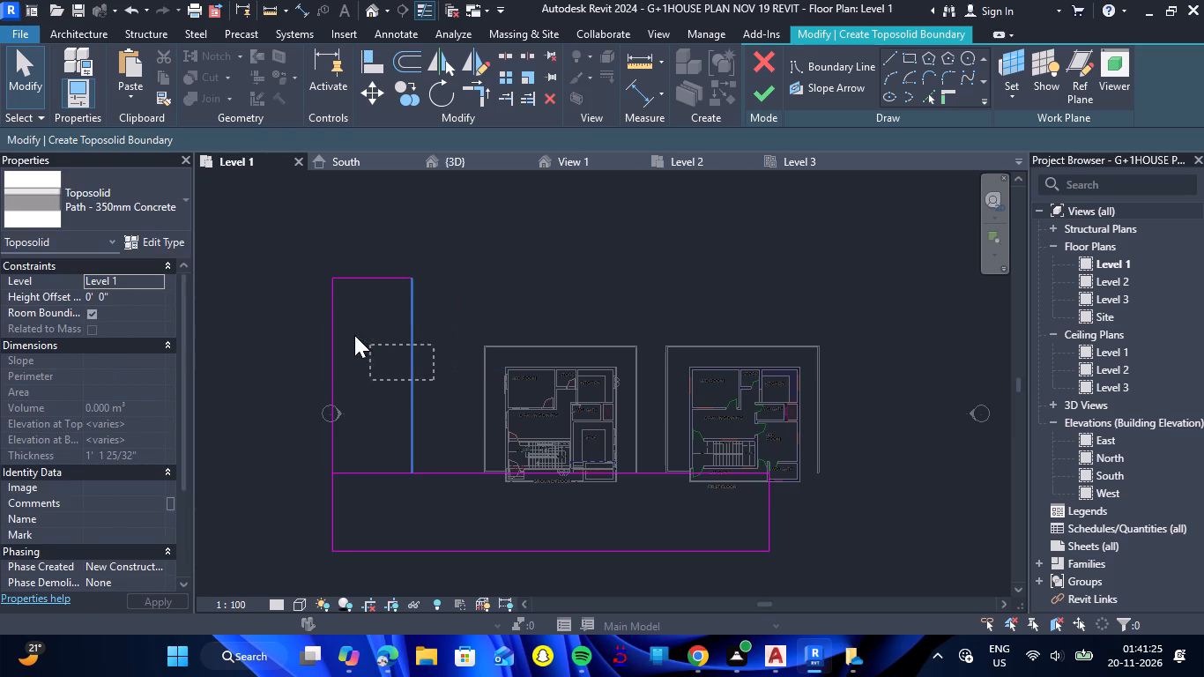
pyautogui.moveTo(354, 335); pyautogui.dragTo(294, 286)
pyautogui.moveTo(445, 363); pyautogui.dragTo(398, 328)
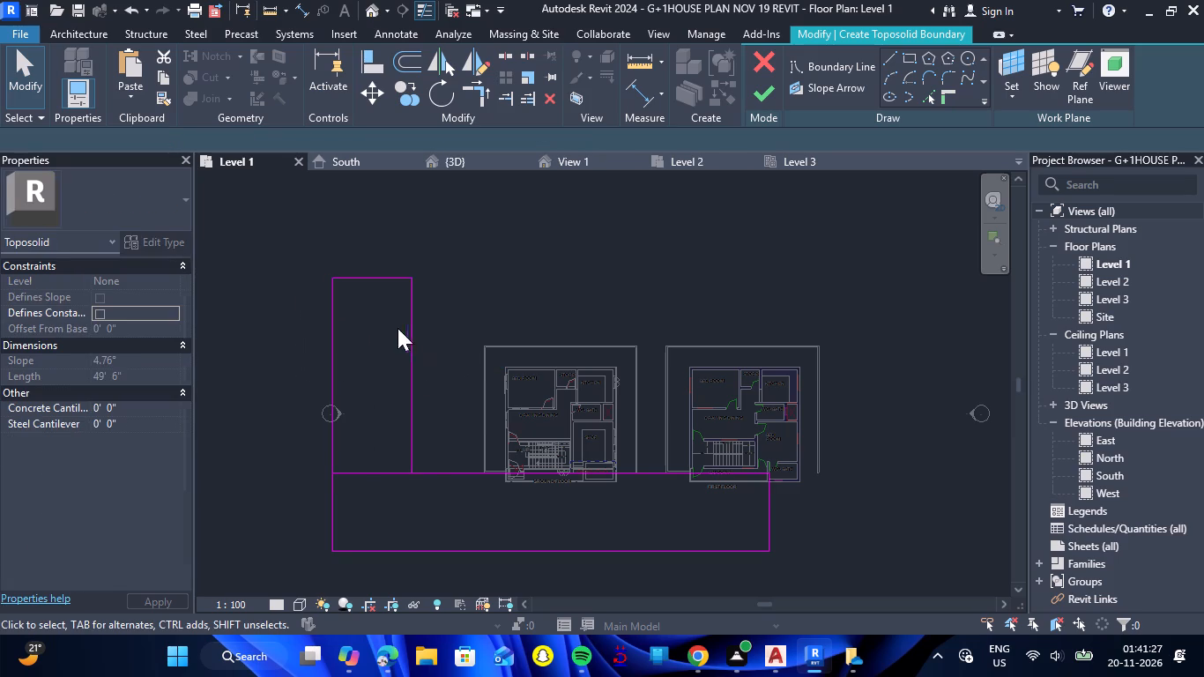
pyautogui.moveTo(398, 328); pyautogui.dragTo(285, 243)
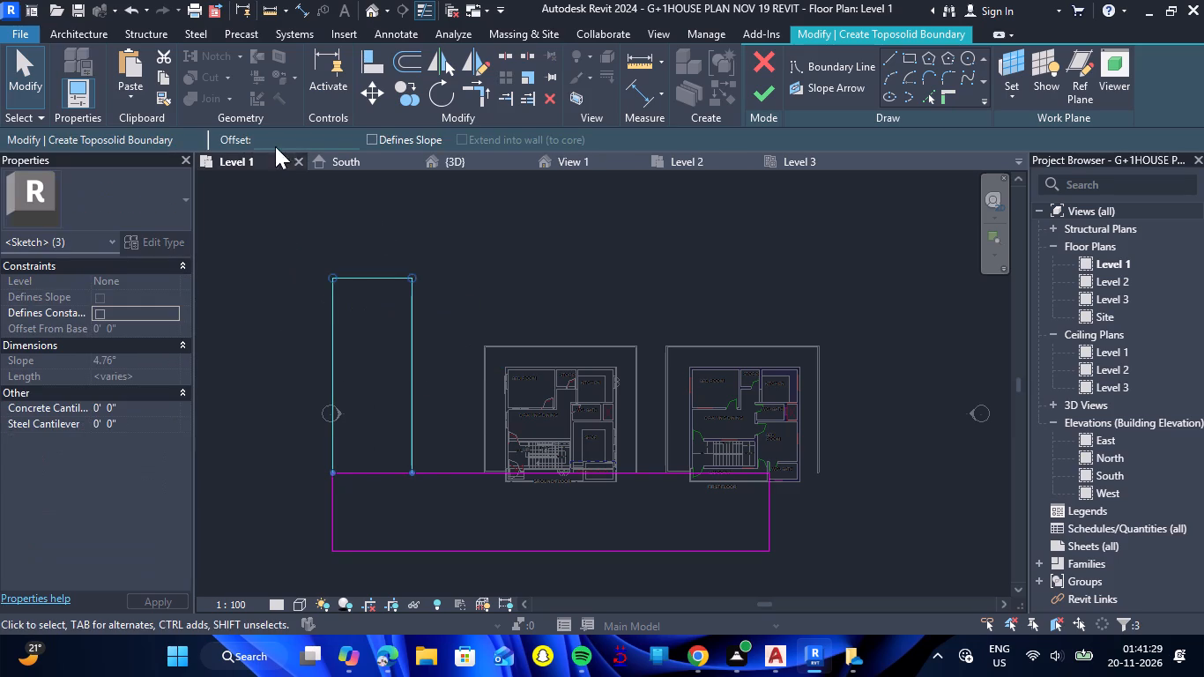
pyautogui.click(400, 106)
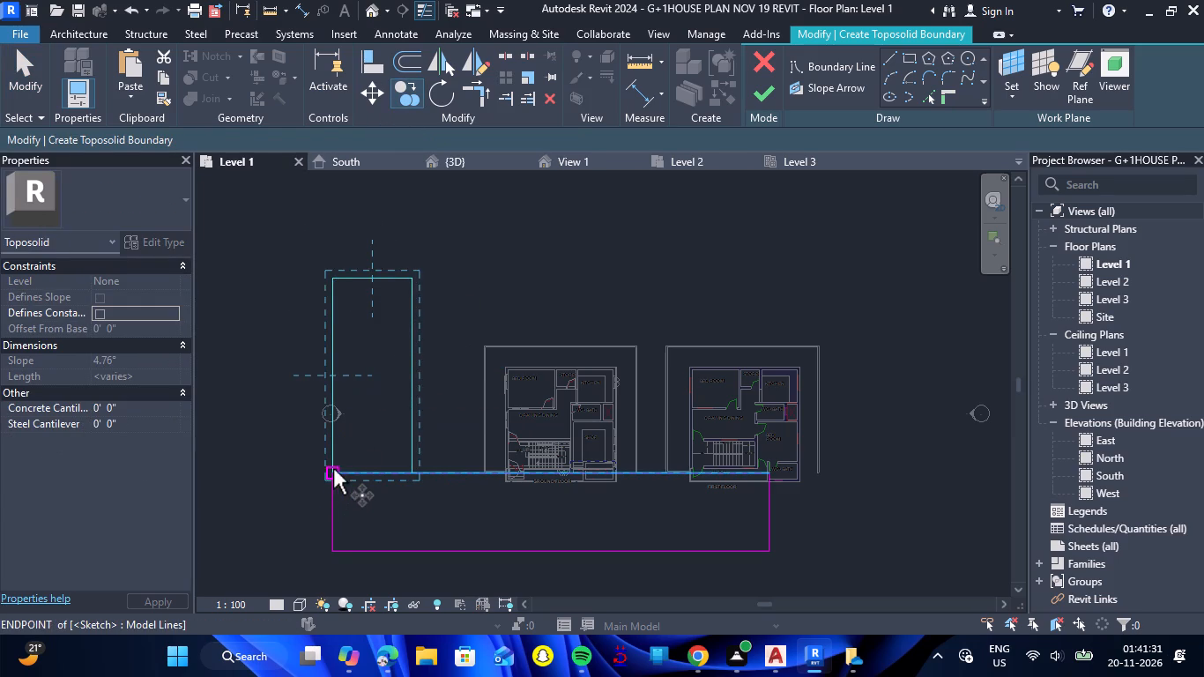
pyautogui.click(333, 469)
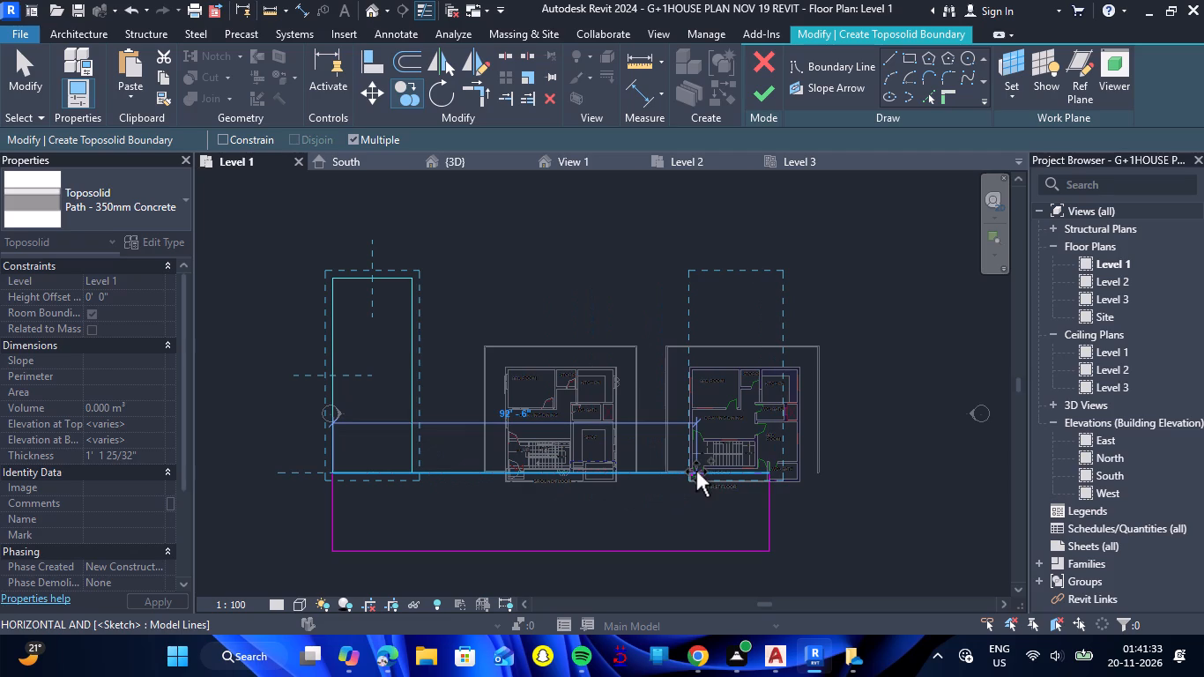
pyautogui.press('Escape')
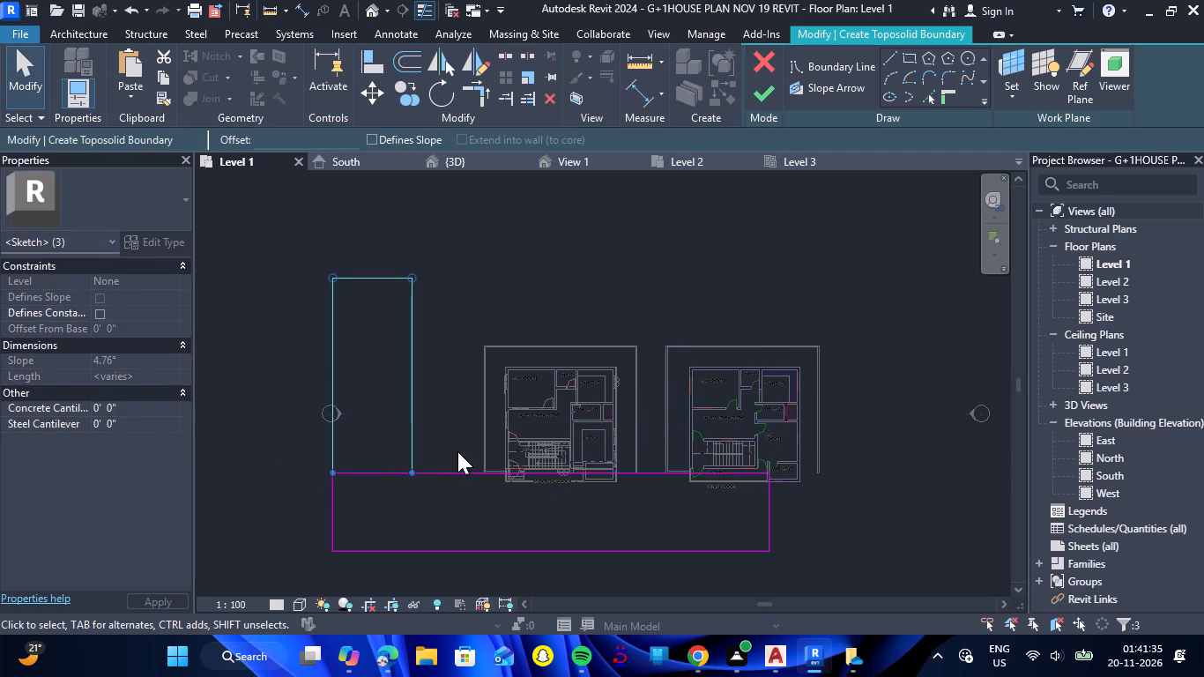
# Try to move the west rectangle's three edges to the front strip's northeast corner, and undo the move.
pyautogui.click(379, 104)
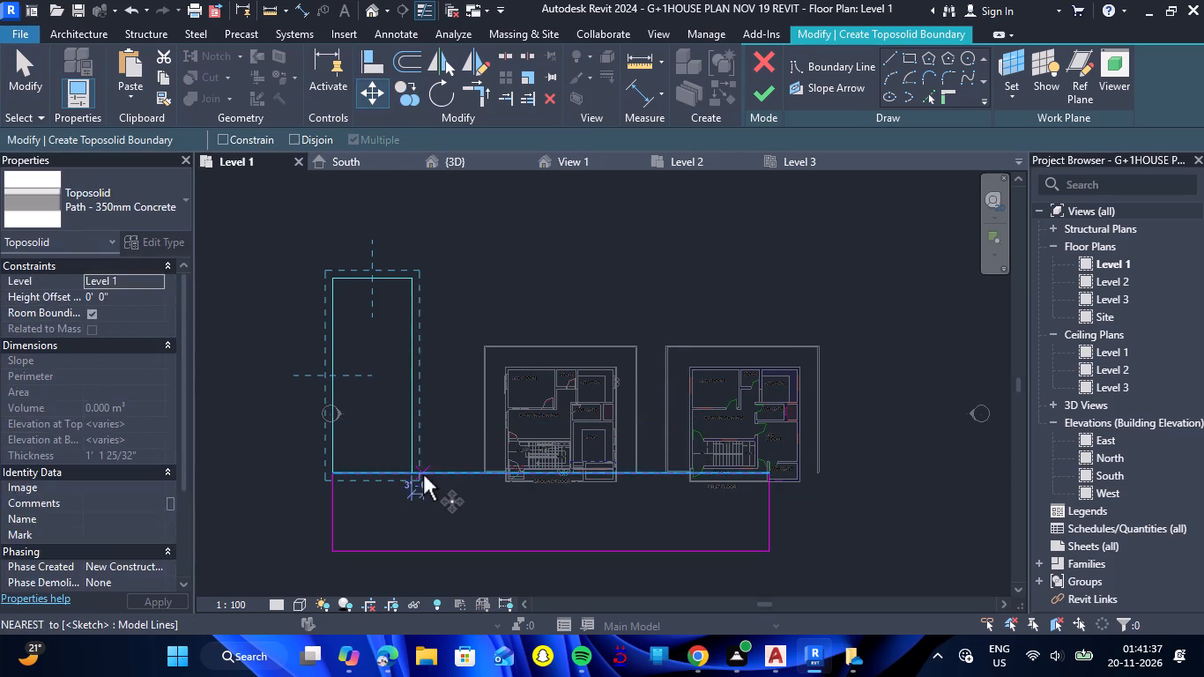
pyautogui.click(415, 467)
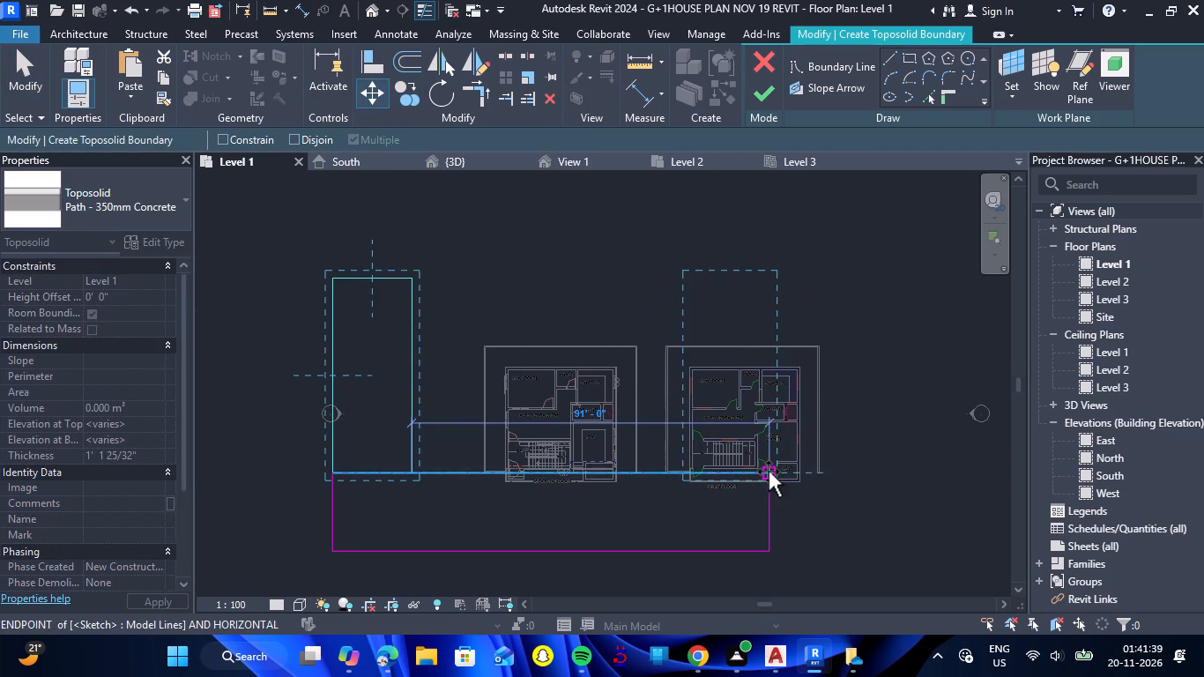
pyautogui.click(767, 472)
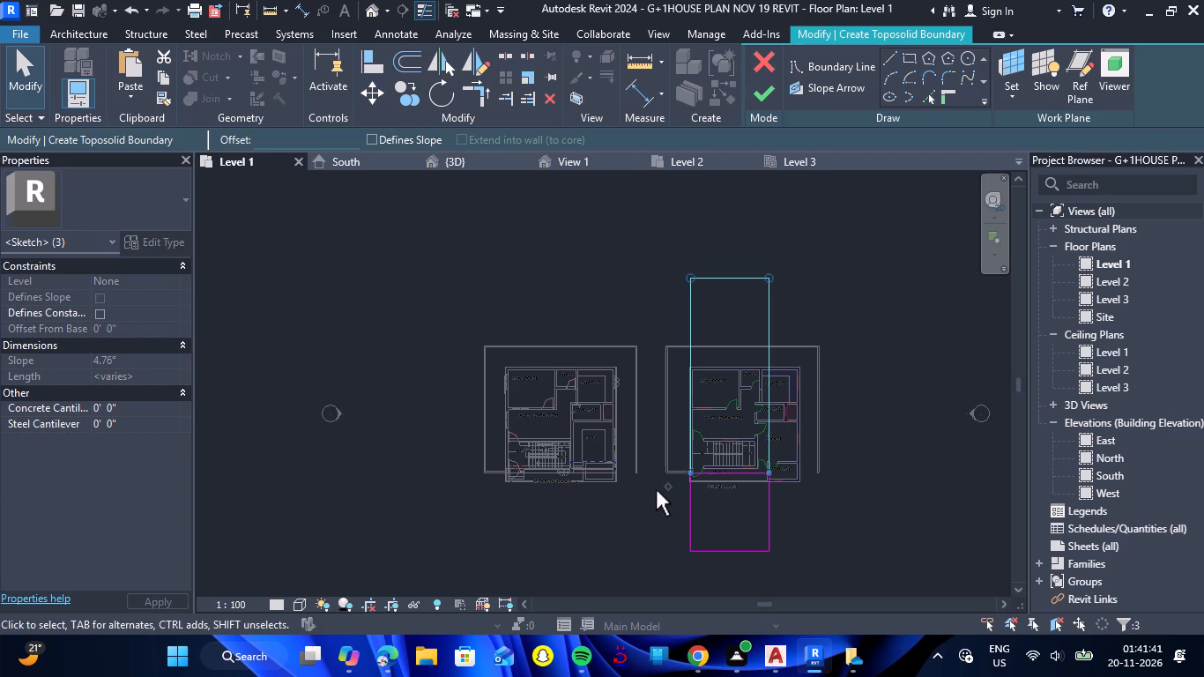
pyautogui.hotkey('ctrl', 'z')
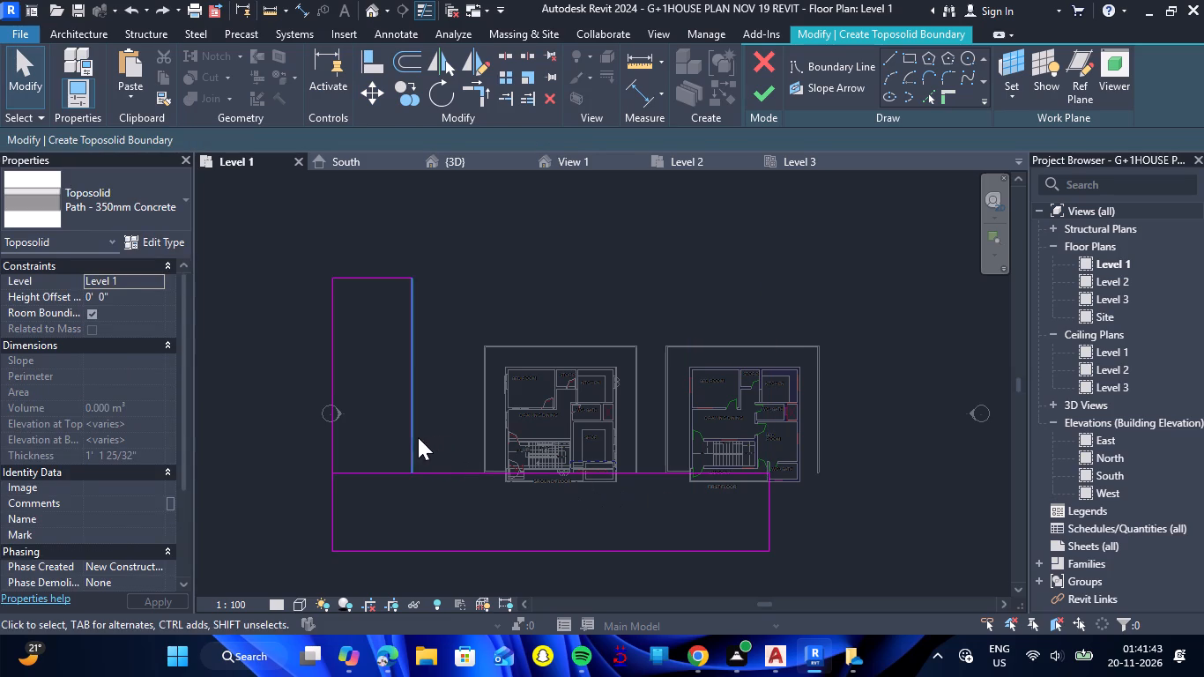
# Copy the west rectangle's three free edges to the east end of the front strip, aligning the inner corner with the strip's northeast corner.
pyautogui.moveTo(440, 425); pyautogui.dragTo(297, 240)
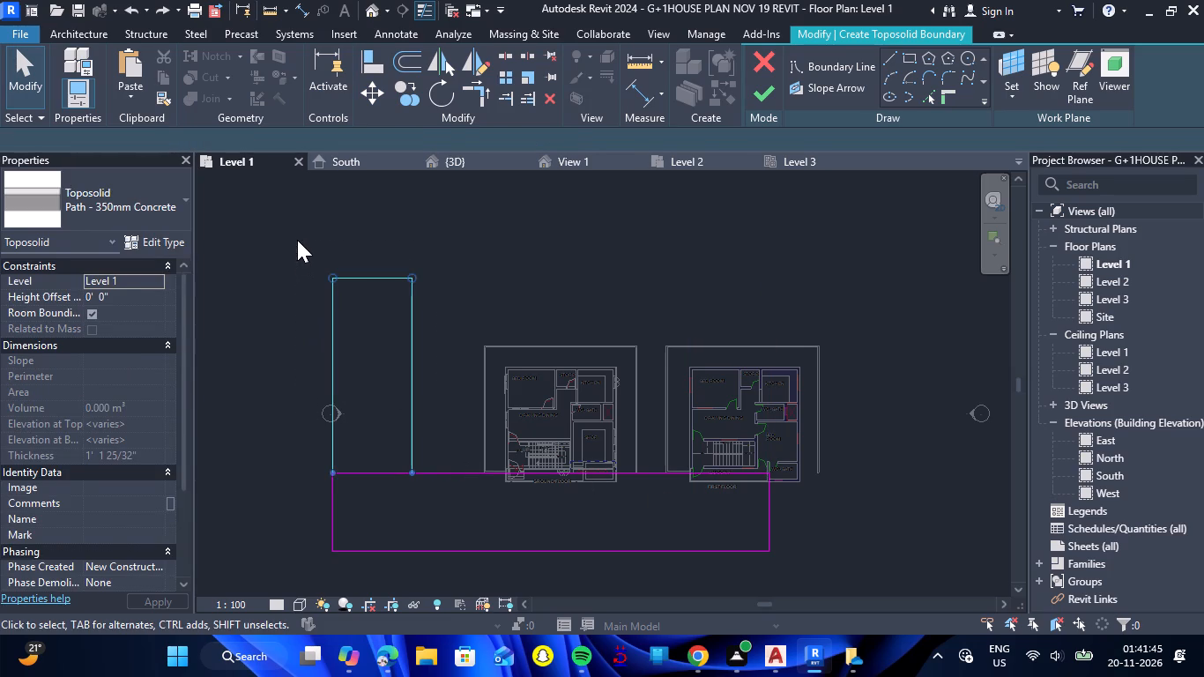
pyautogui.click(370, 98)
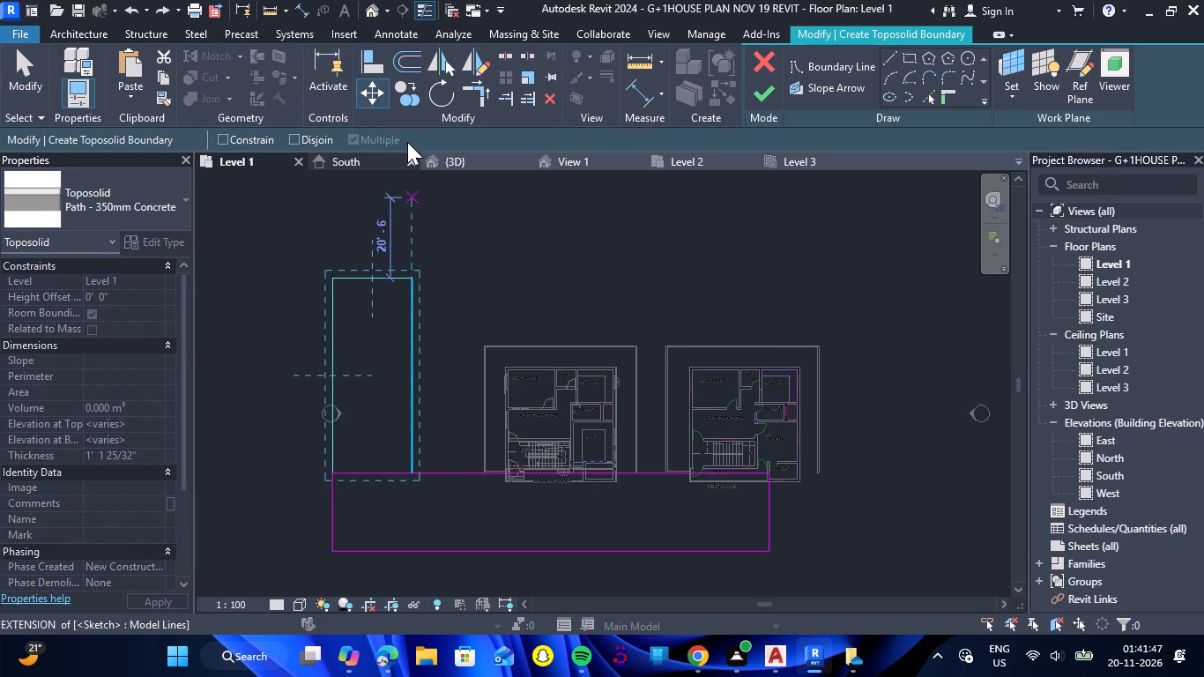
pyautogui.press('Escape')
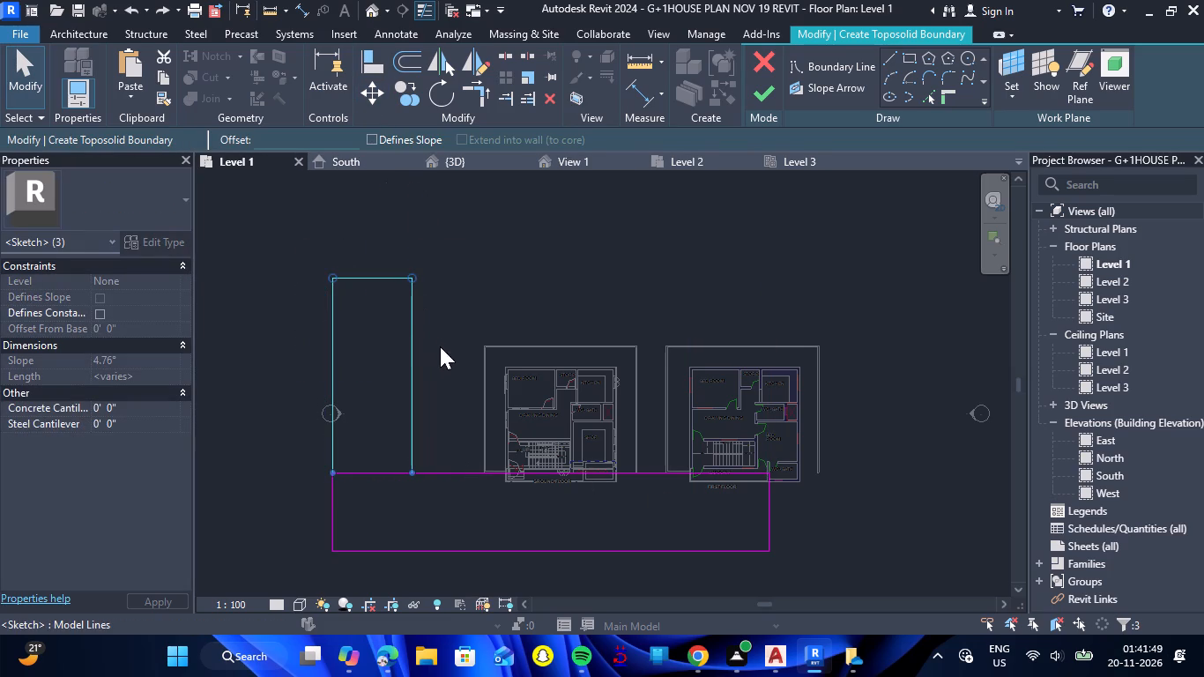
pyautogui.click(411, 97)
pyautogui.click(411, 474)
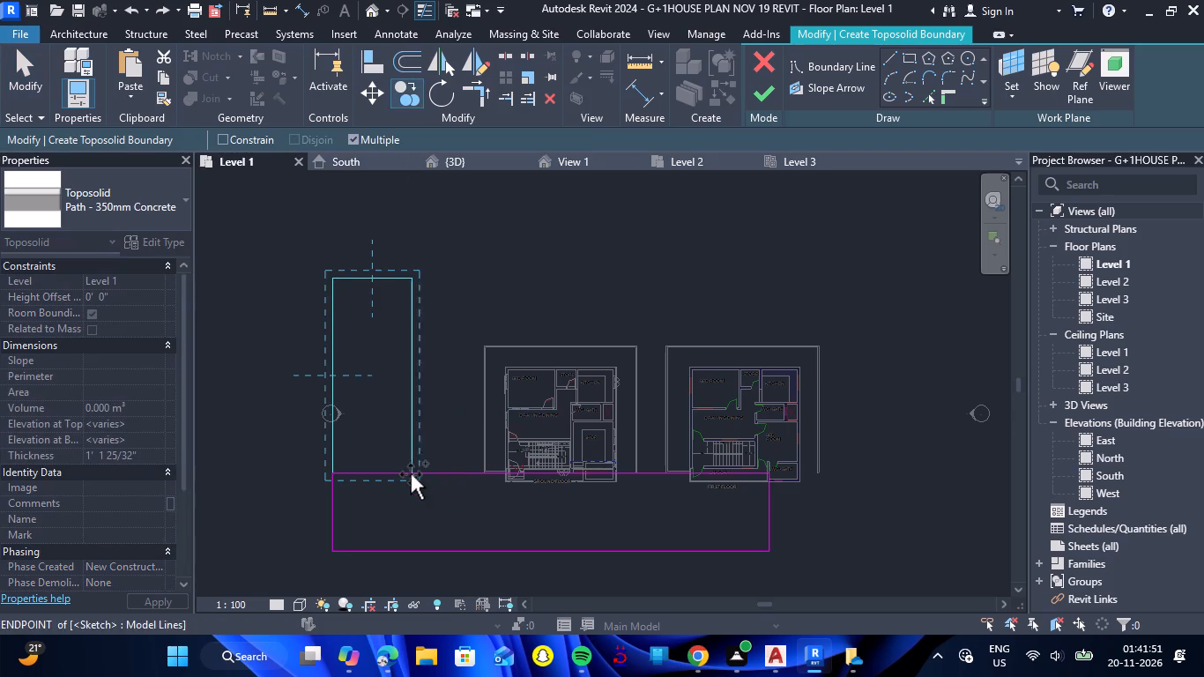
pyautogui.click(772, 478)
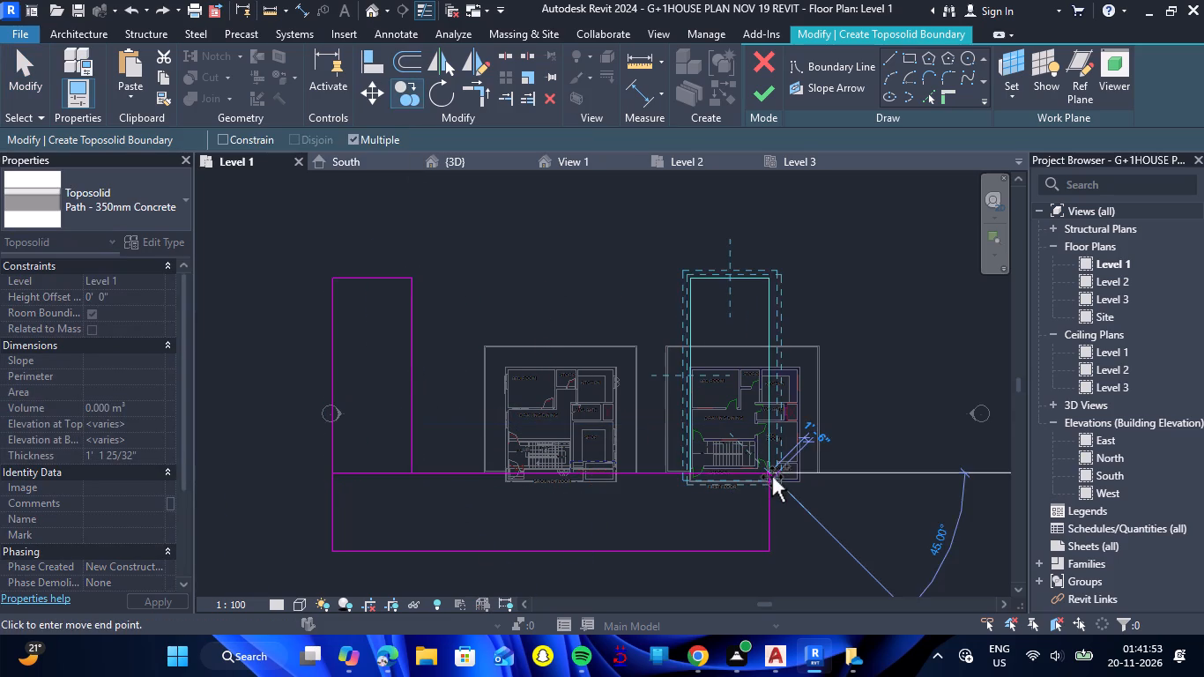
pyautogui.press('Escape')
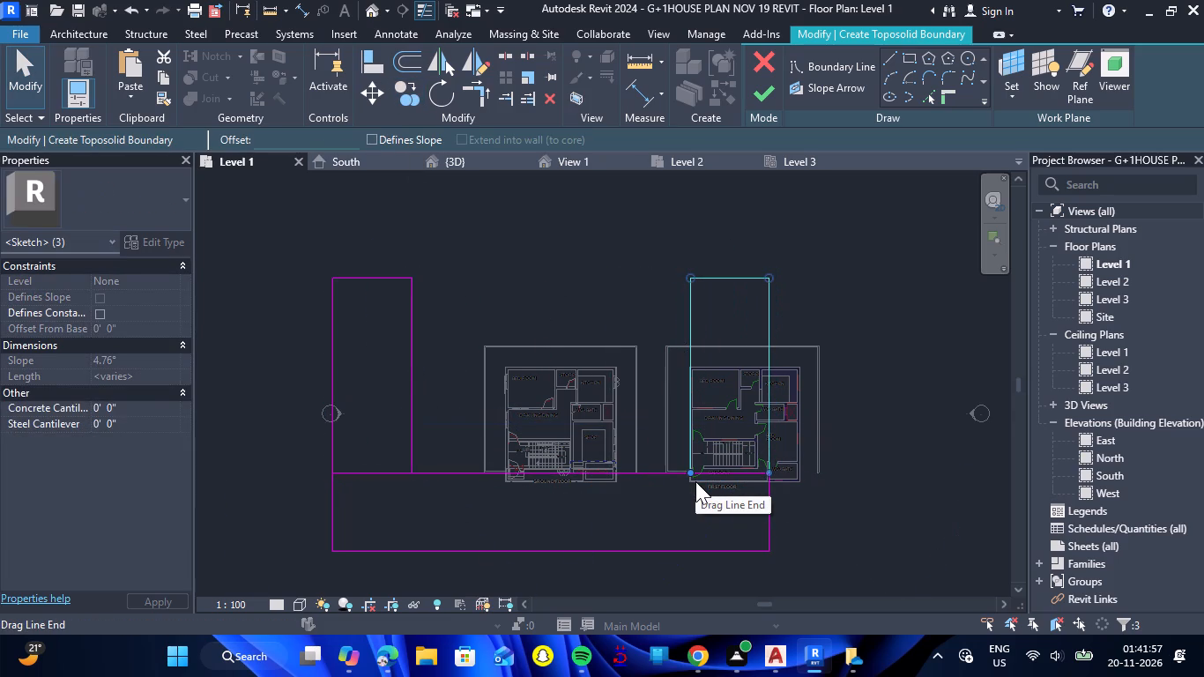
pyautogui.click(603, 256)
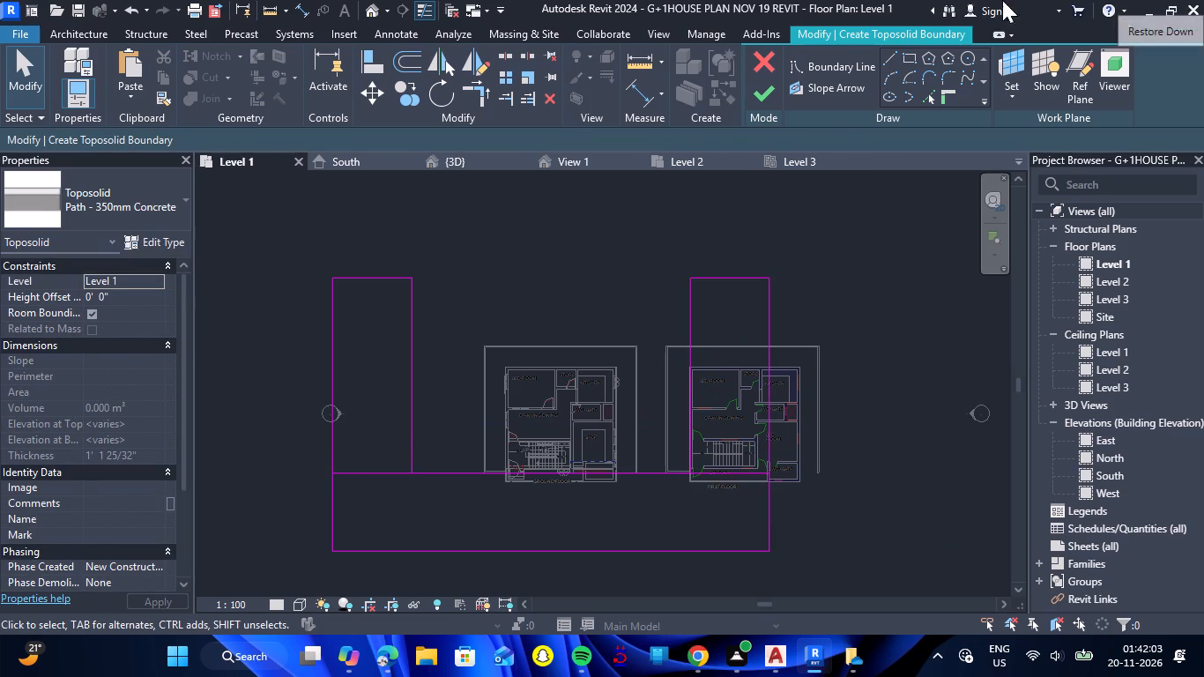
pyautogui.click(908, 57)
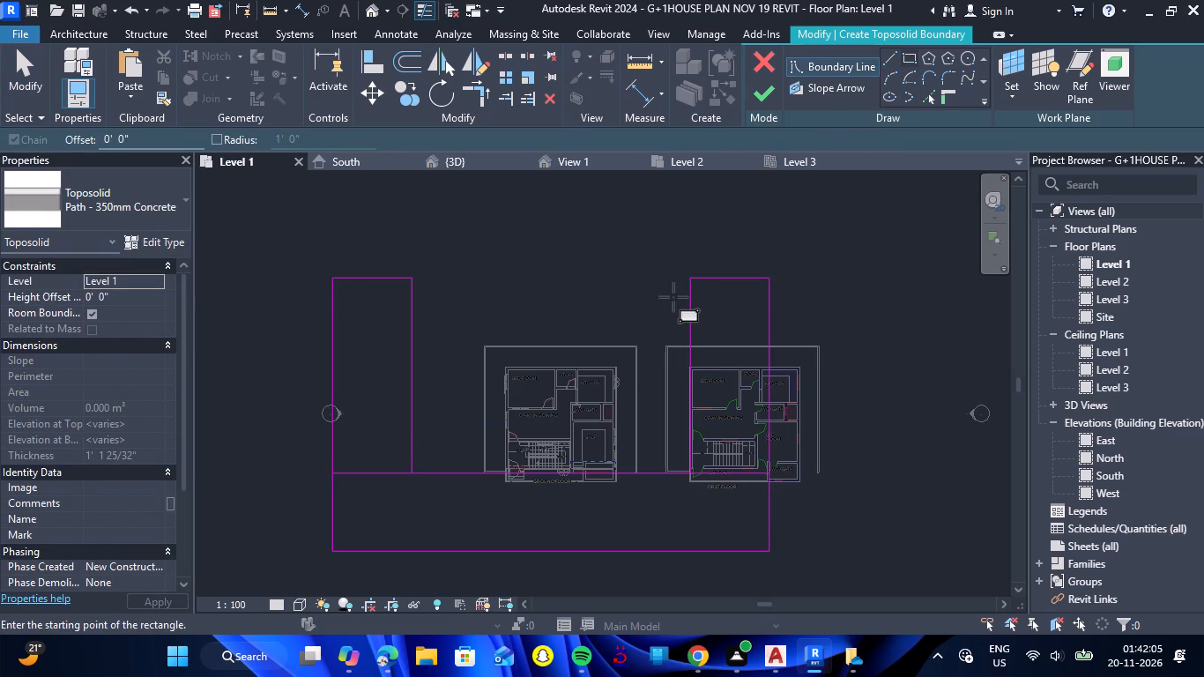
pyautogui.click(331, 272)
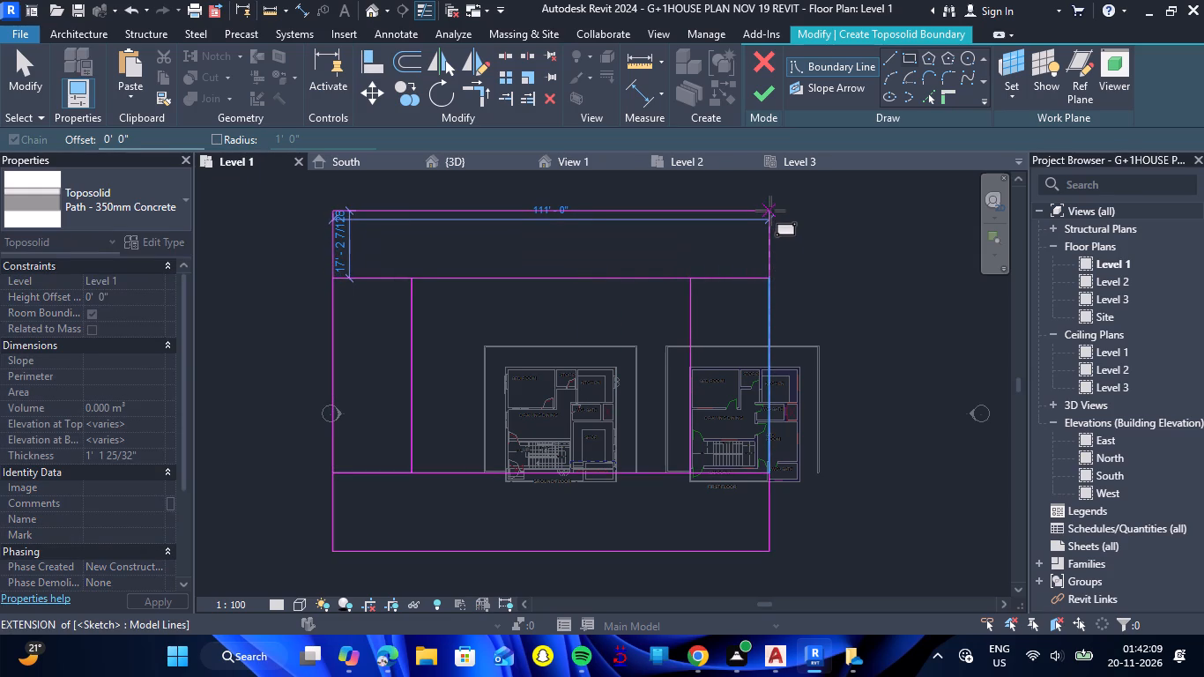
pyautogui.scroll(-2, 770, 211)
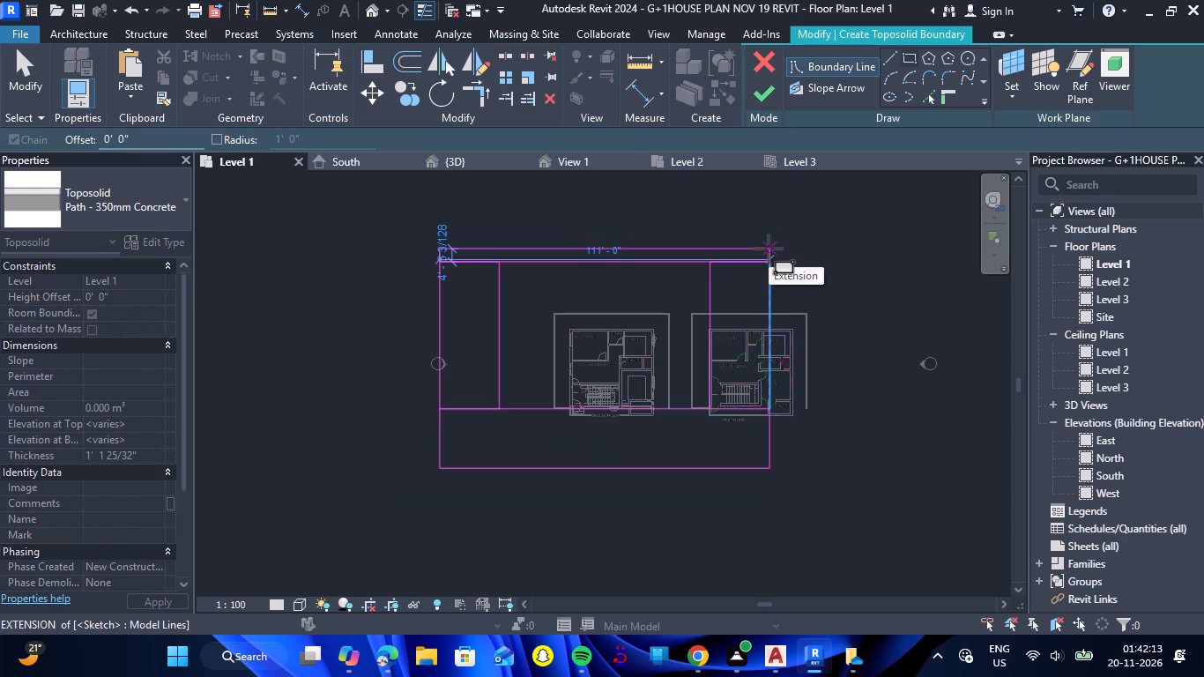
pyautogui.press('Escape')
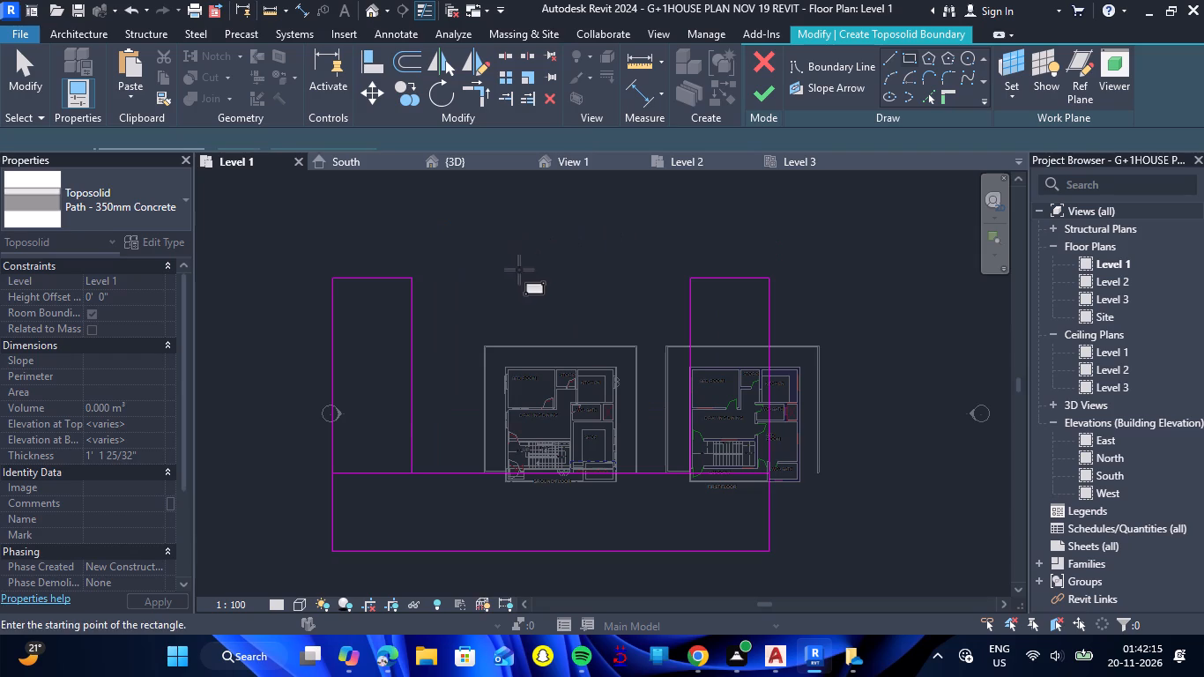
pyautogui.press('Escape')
# Select the 20' boundary line where the west rectangle overlaps the front strip's north edge.
pyautogui.scroll(4, 346, 481)
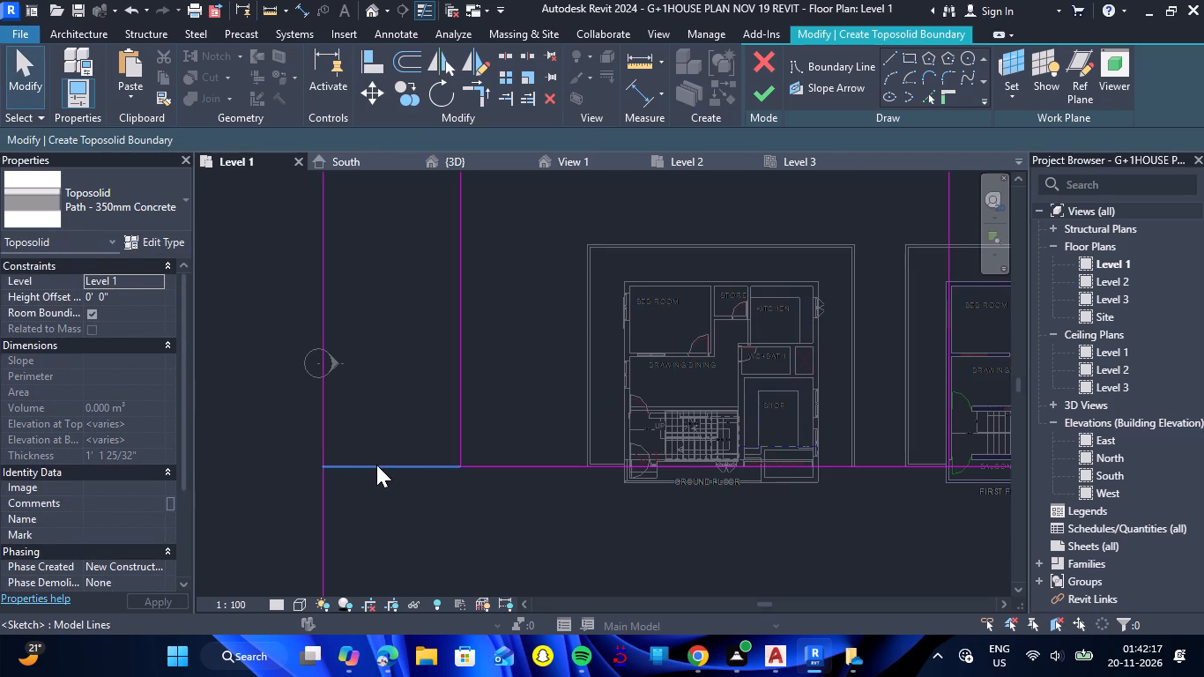
pyautogui.click(376, 465)
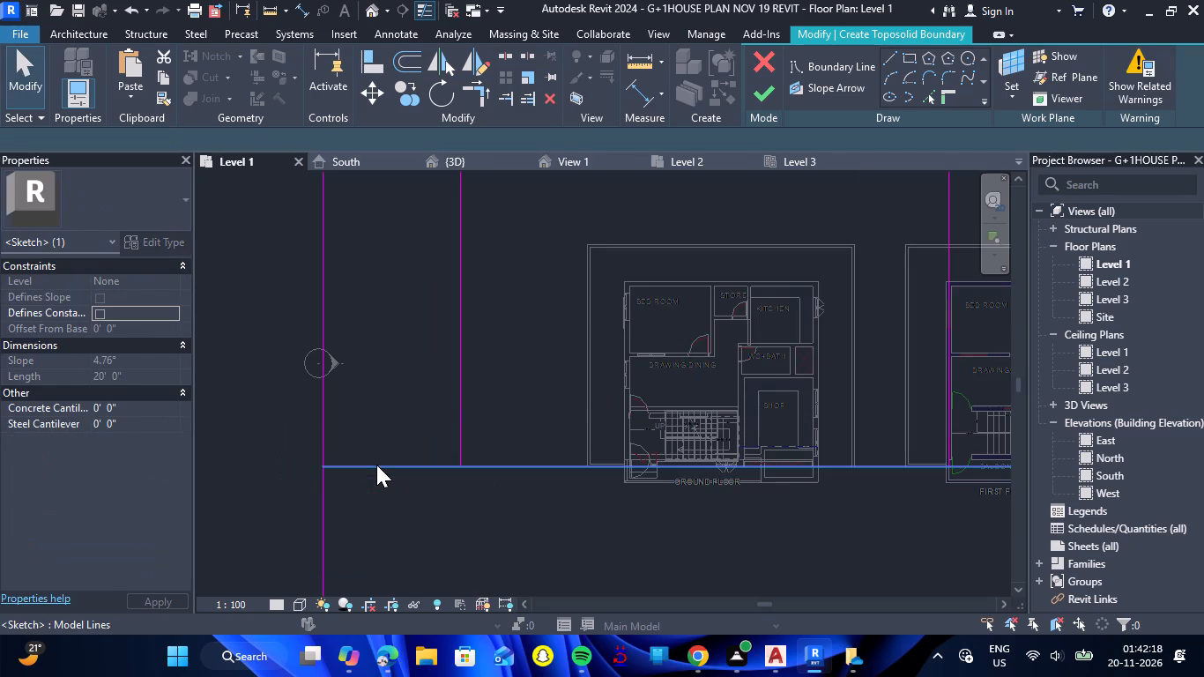
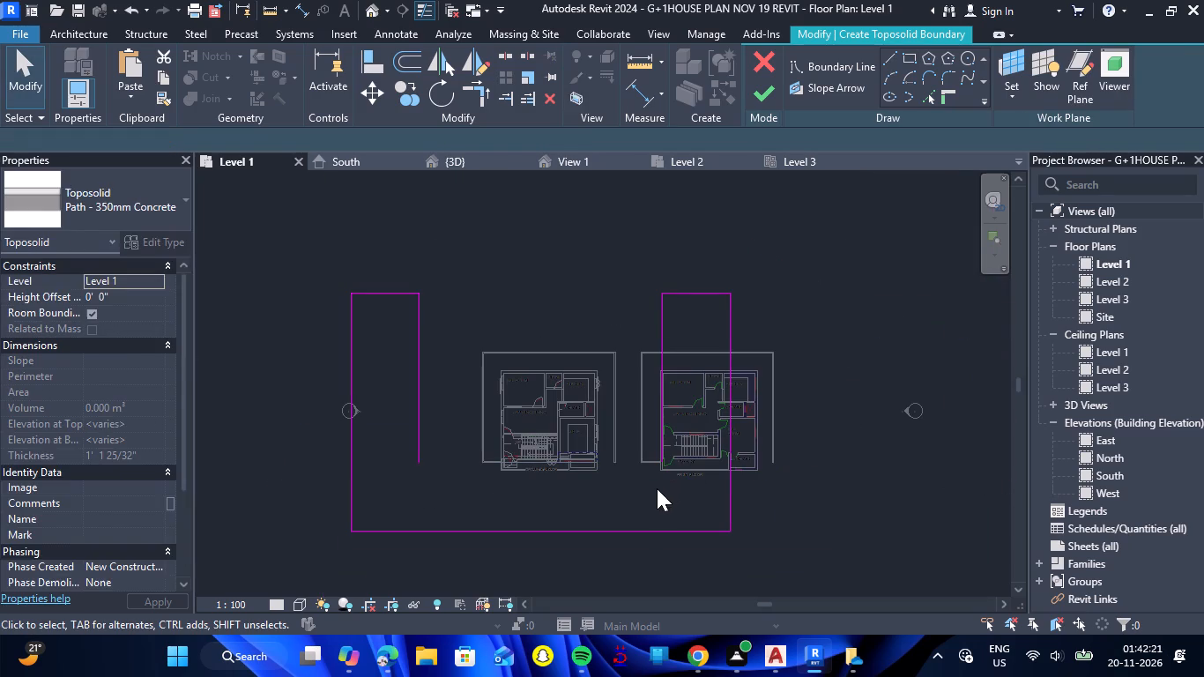
# Undo the removal of the boundary line along the front strip's north edge.
pyautogui.hotkey('ctrl', 'z')
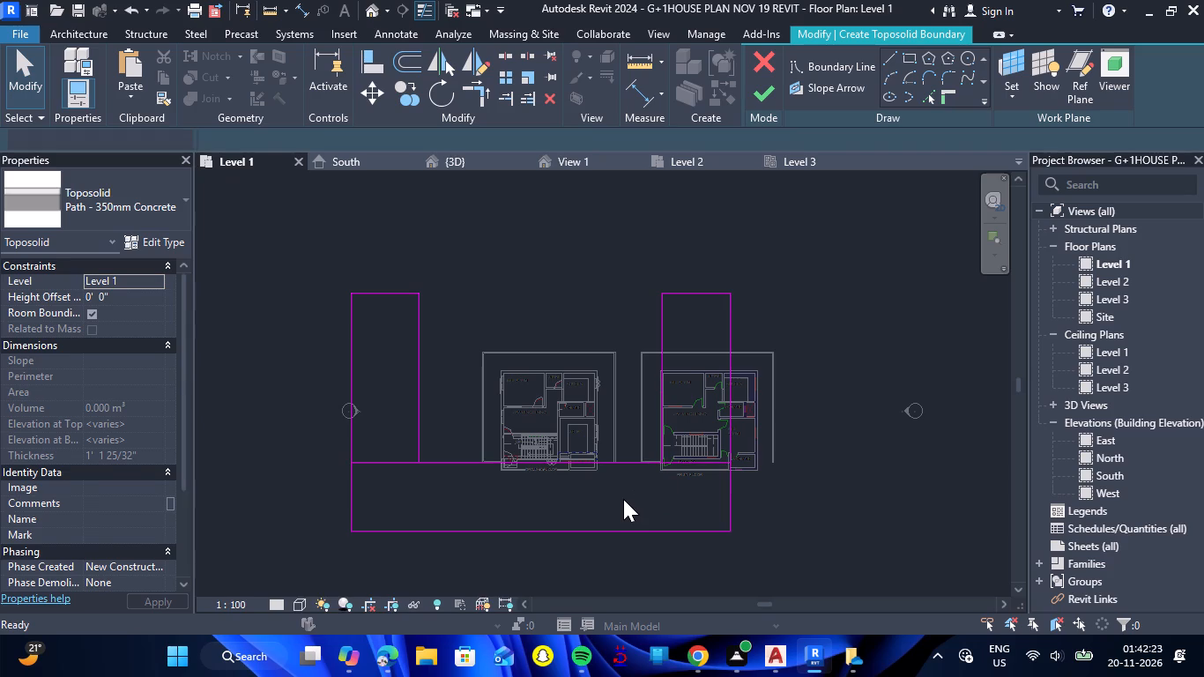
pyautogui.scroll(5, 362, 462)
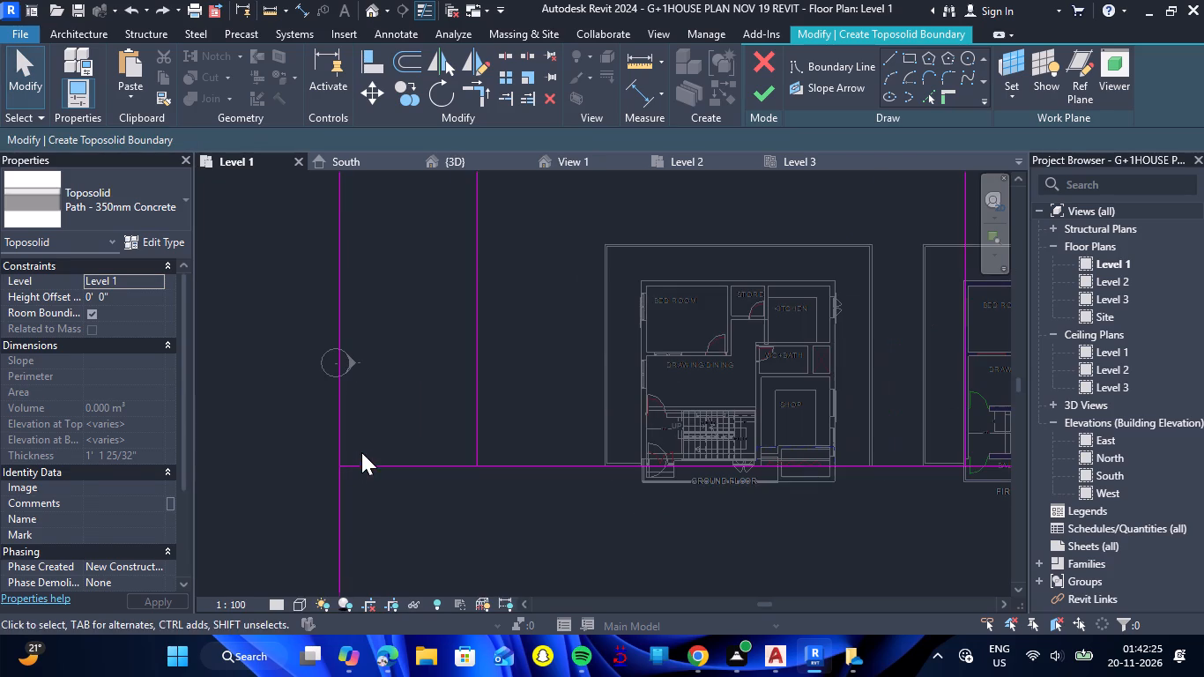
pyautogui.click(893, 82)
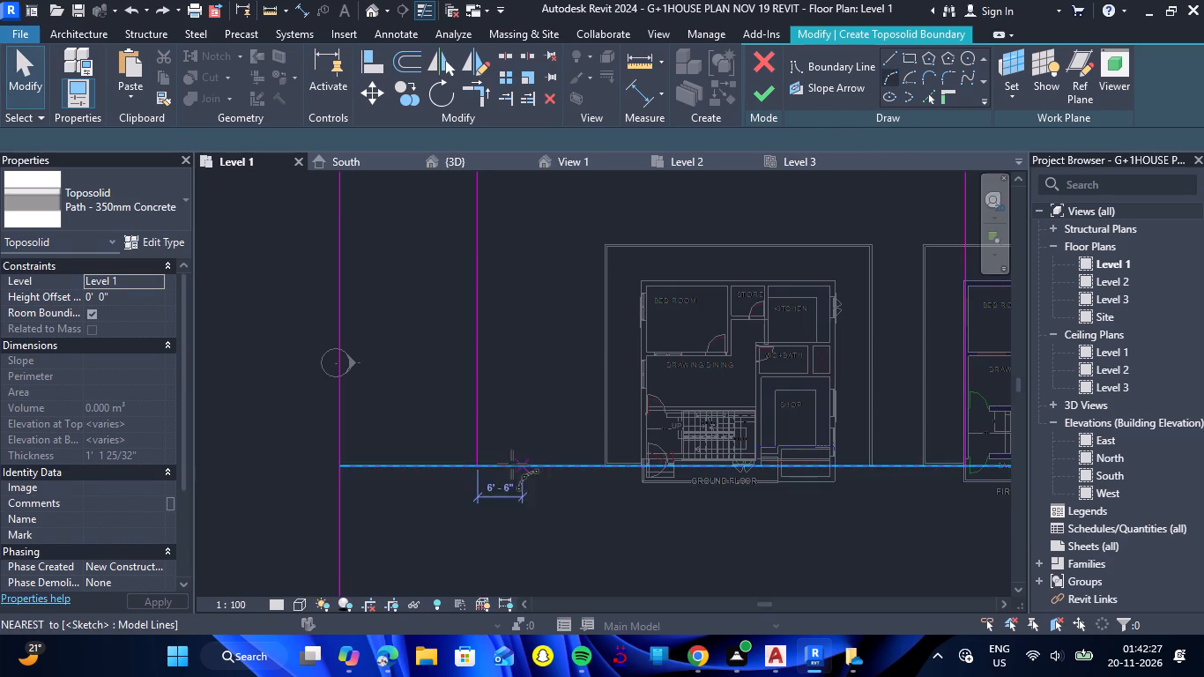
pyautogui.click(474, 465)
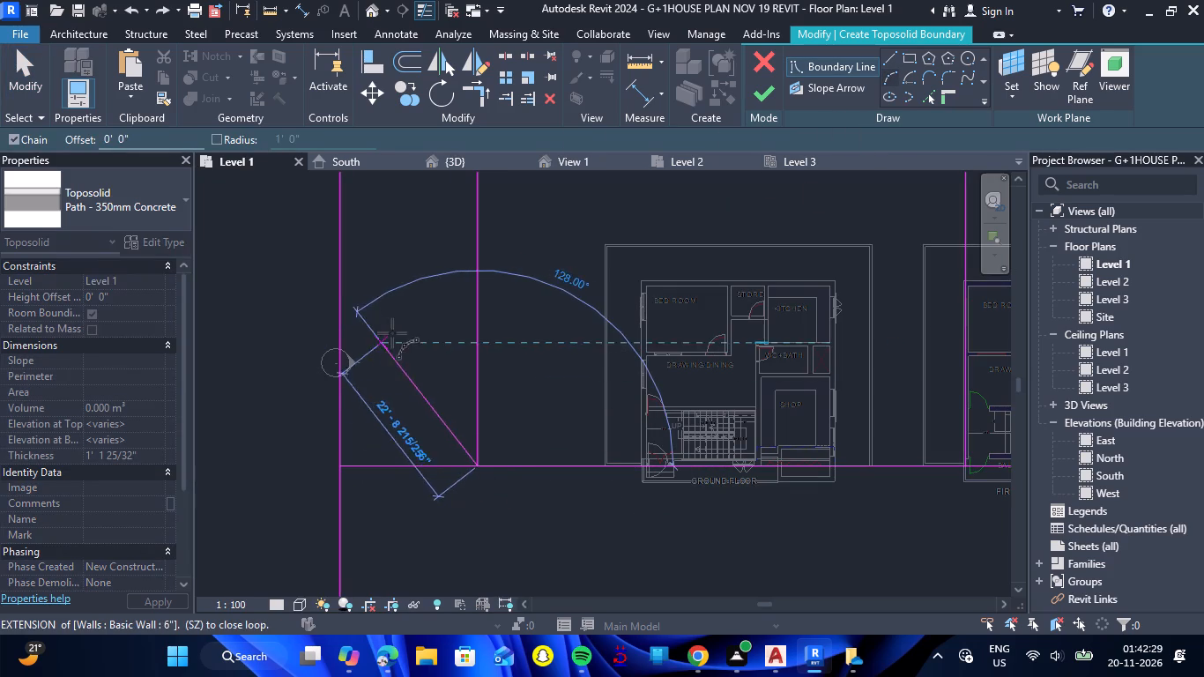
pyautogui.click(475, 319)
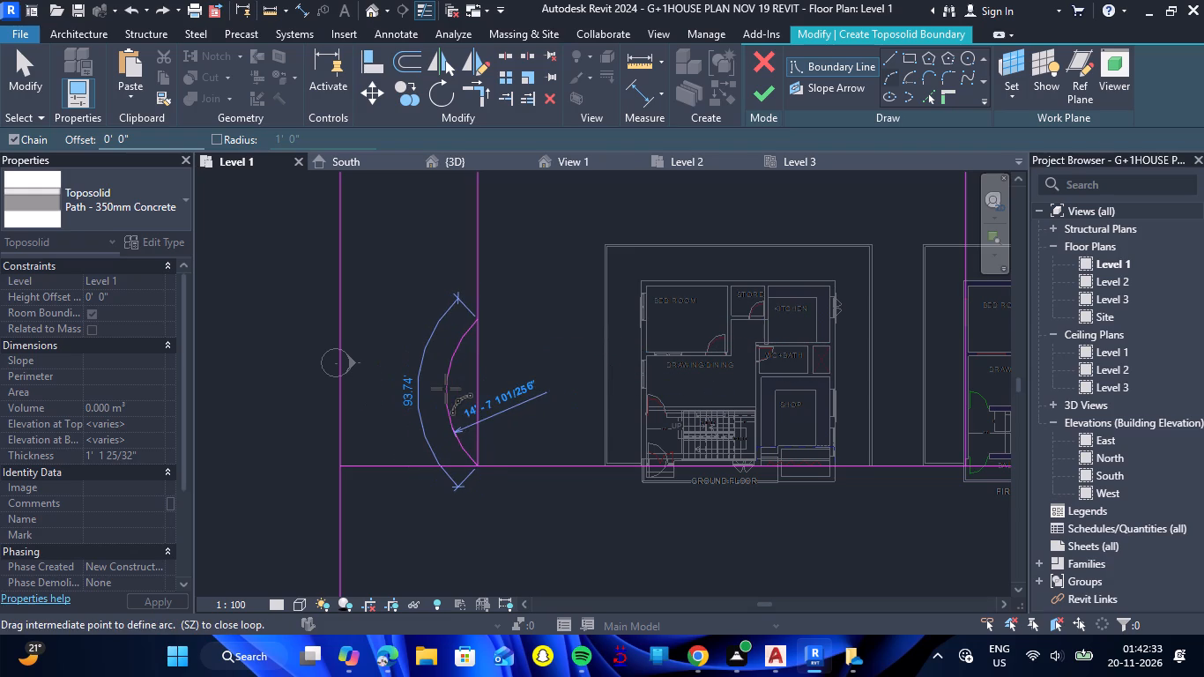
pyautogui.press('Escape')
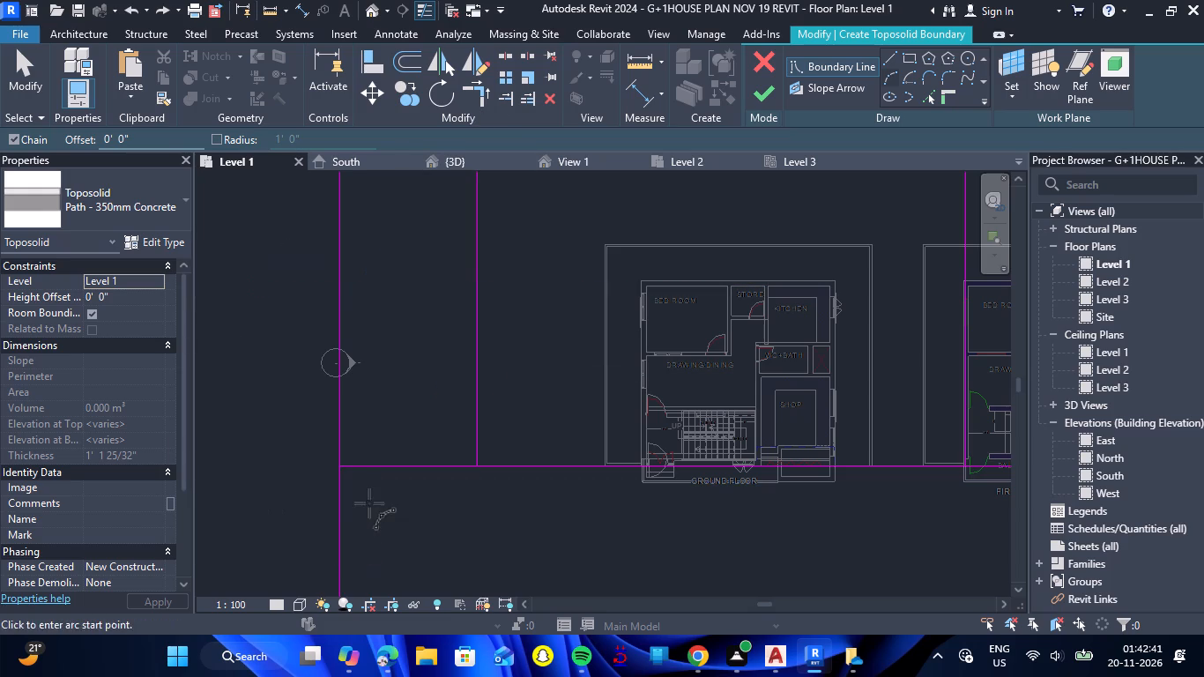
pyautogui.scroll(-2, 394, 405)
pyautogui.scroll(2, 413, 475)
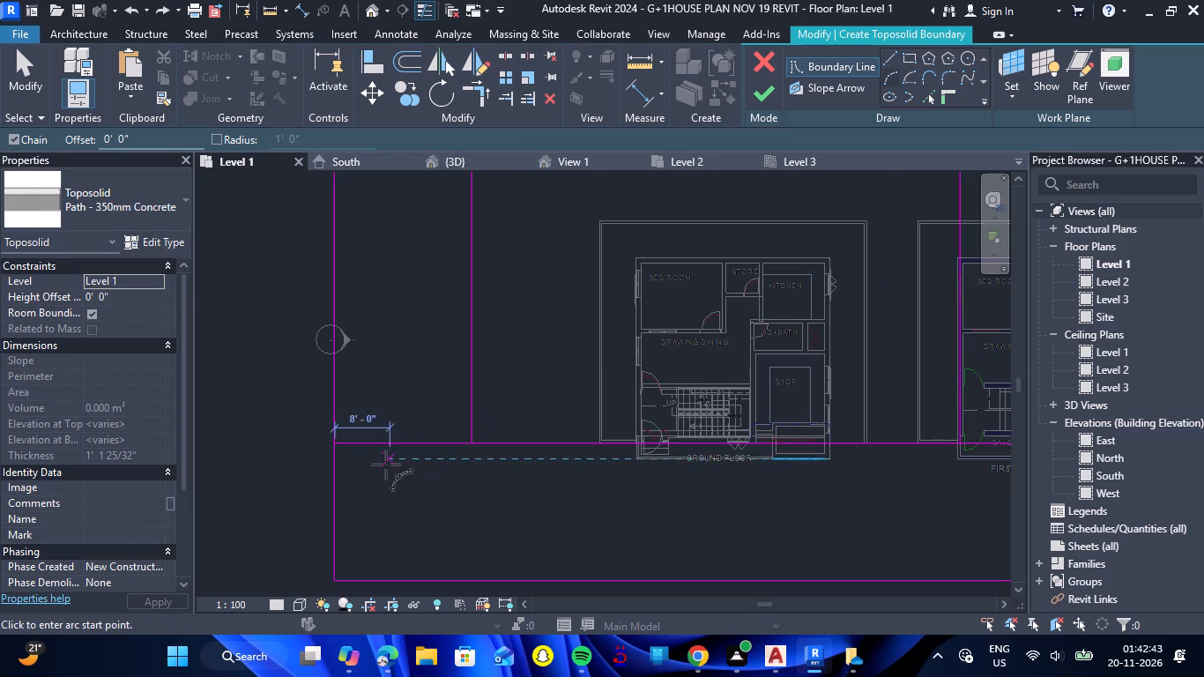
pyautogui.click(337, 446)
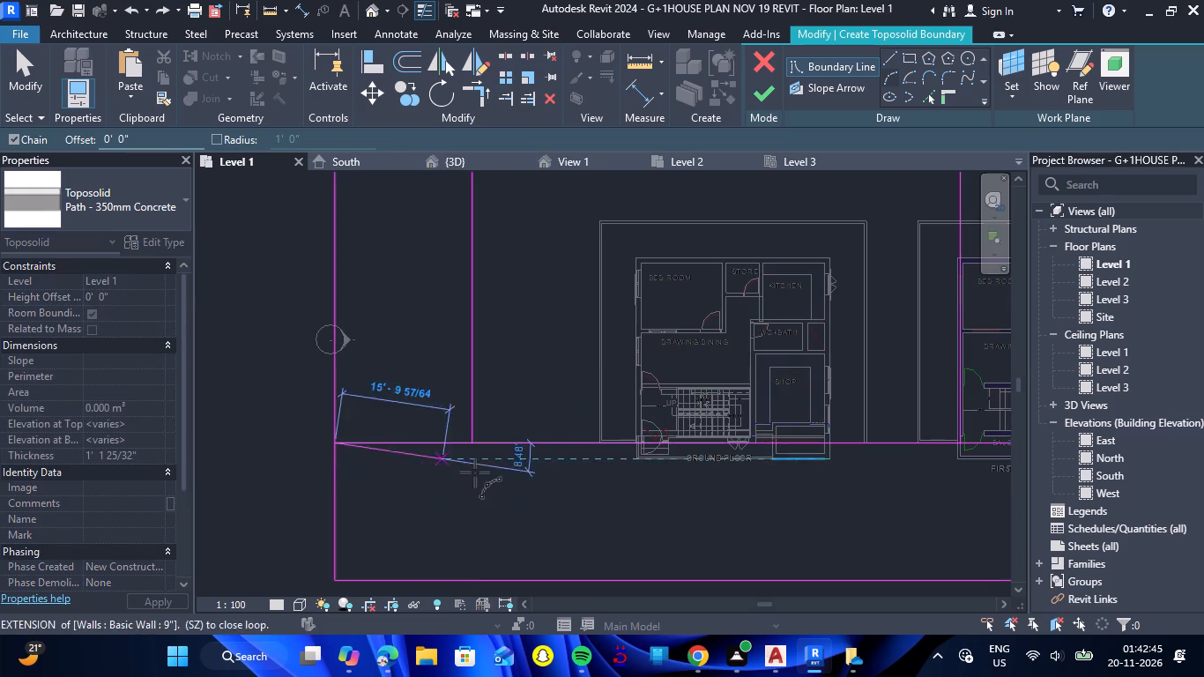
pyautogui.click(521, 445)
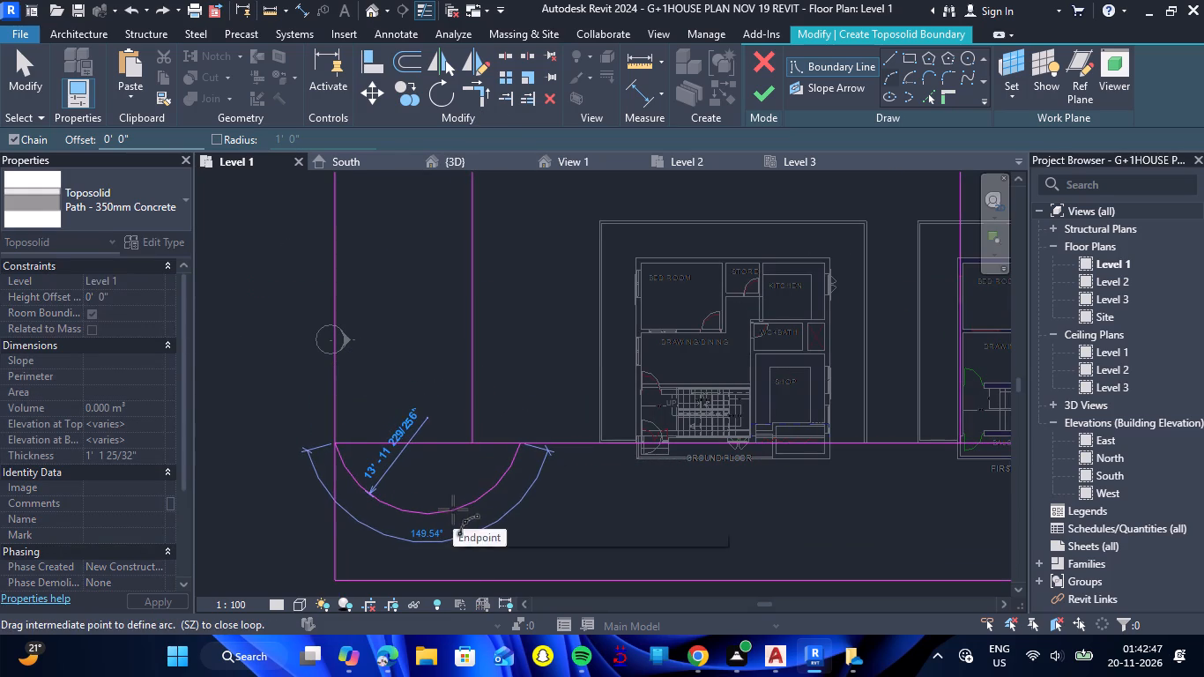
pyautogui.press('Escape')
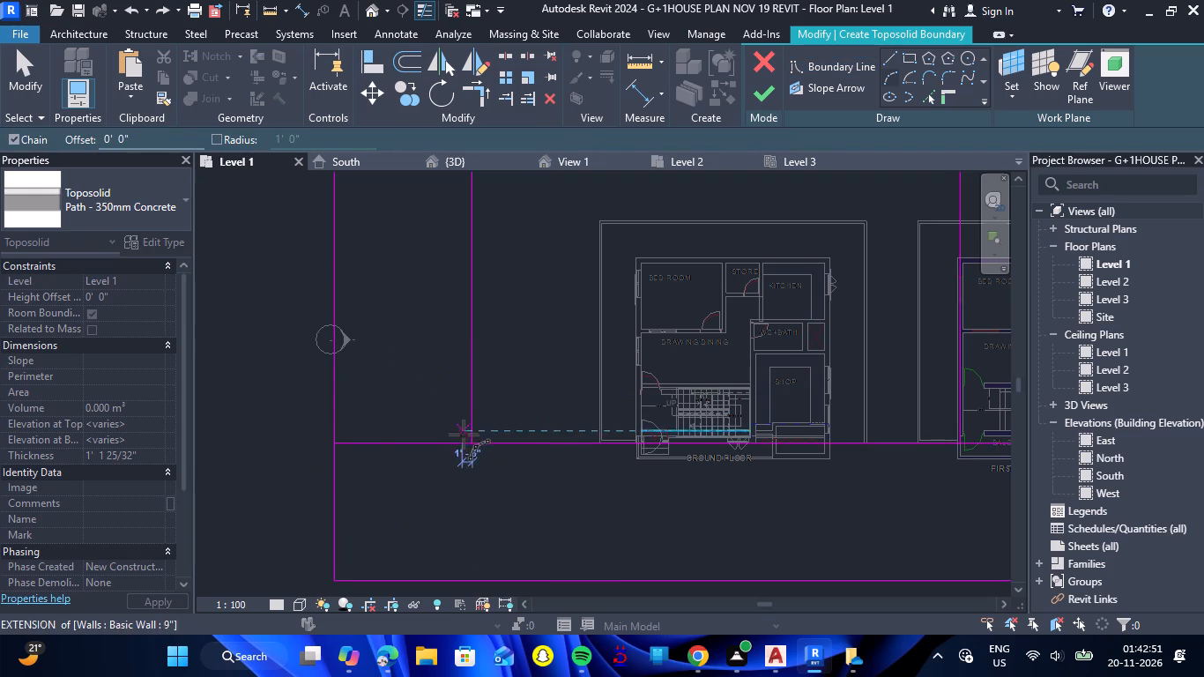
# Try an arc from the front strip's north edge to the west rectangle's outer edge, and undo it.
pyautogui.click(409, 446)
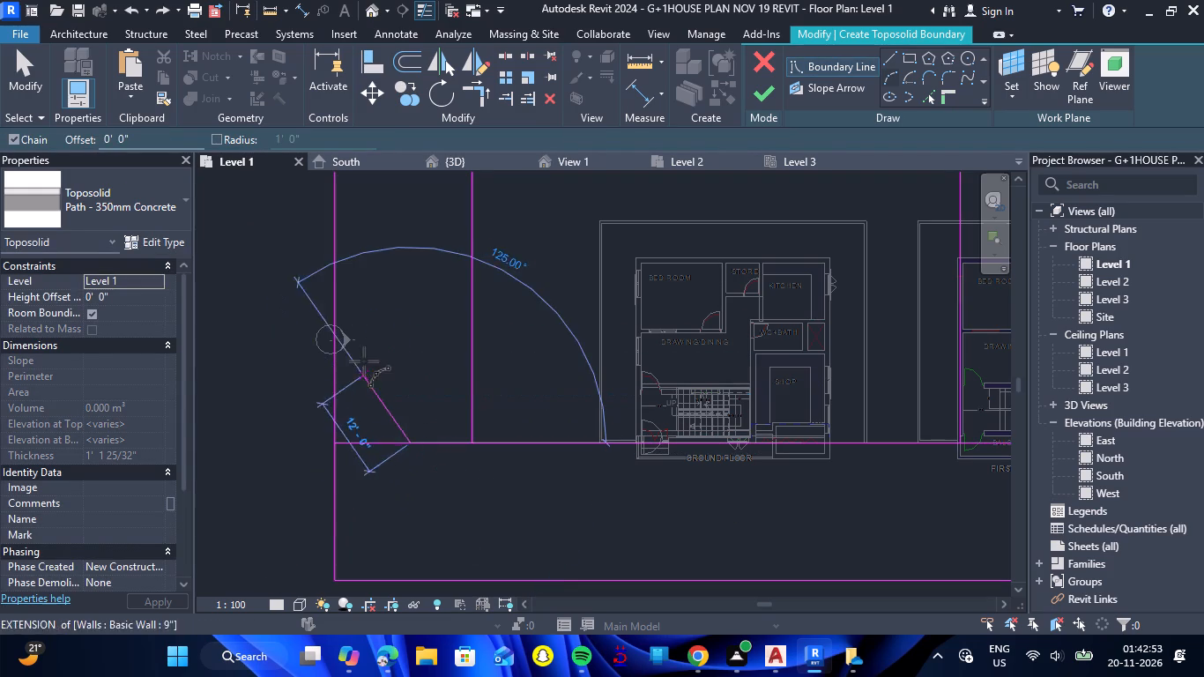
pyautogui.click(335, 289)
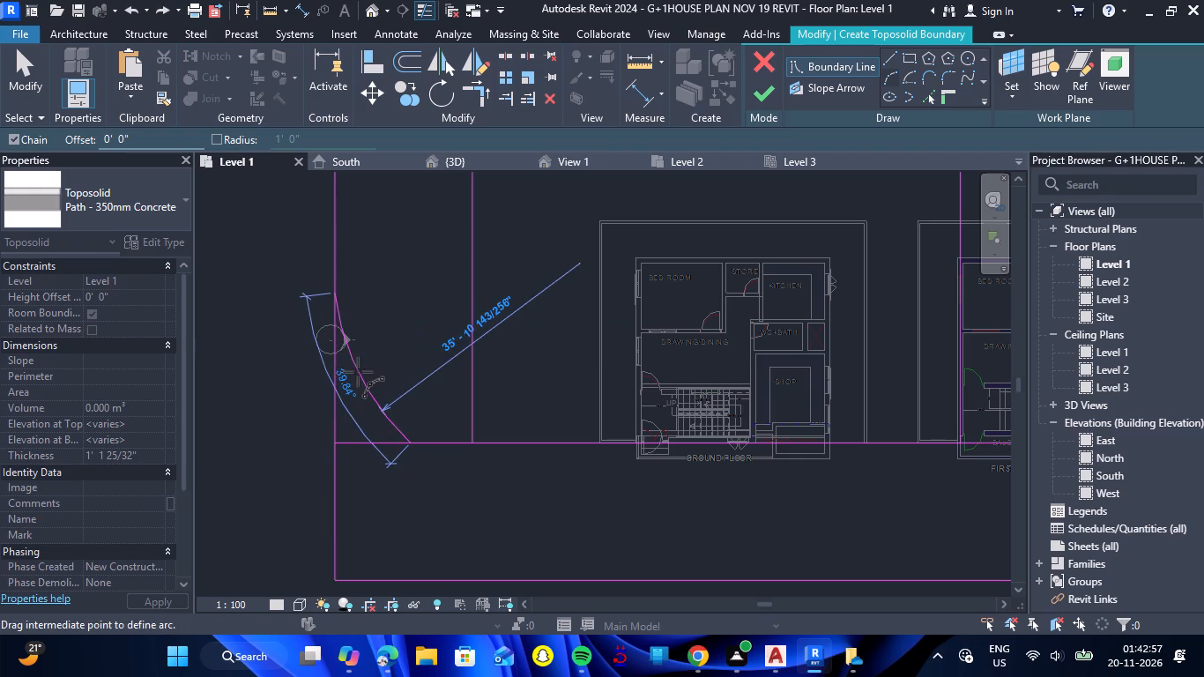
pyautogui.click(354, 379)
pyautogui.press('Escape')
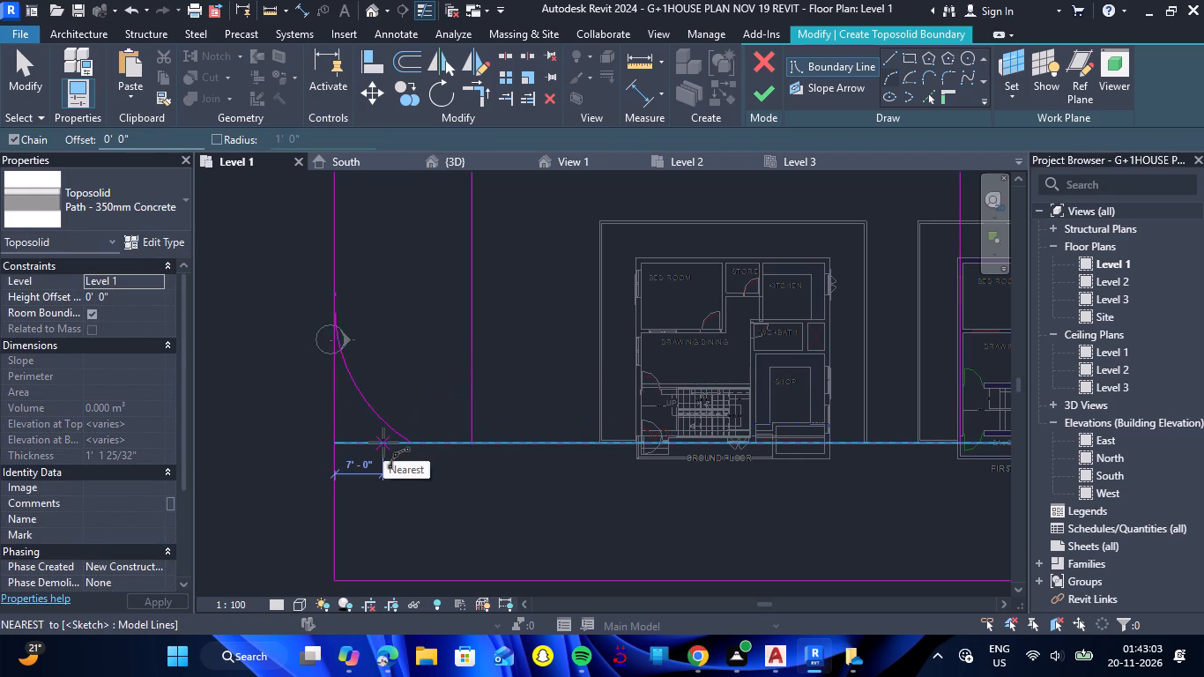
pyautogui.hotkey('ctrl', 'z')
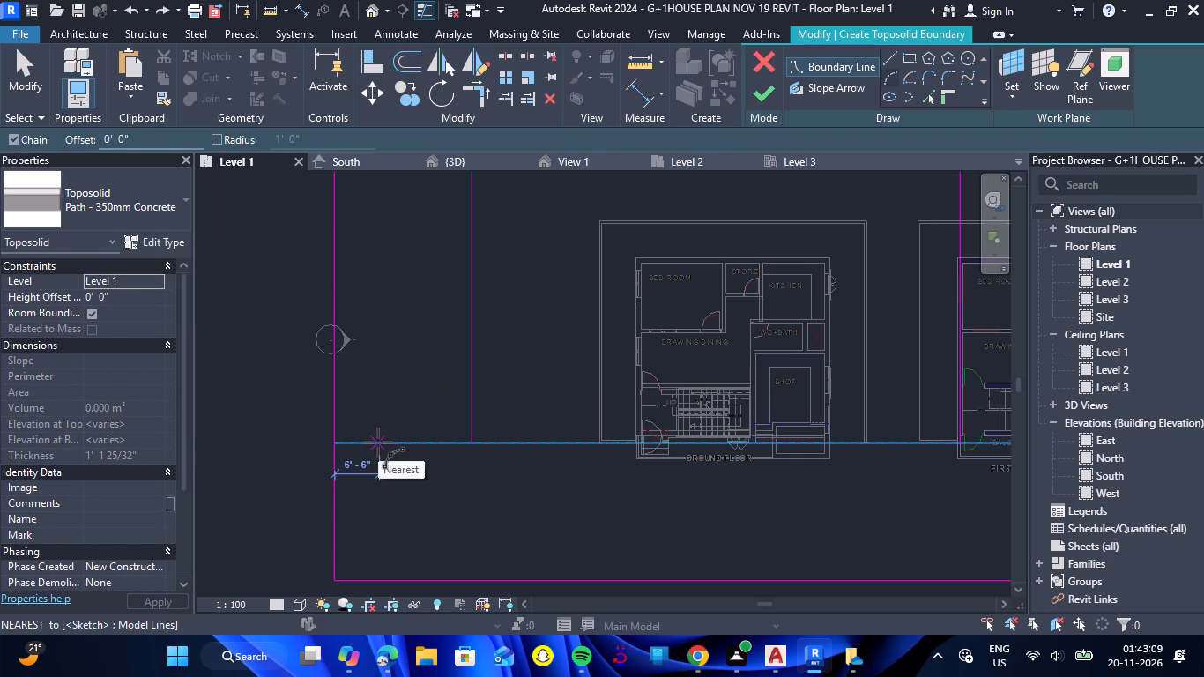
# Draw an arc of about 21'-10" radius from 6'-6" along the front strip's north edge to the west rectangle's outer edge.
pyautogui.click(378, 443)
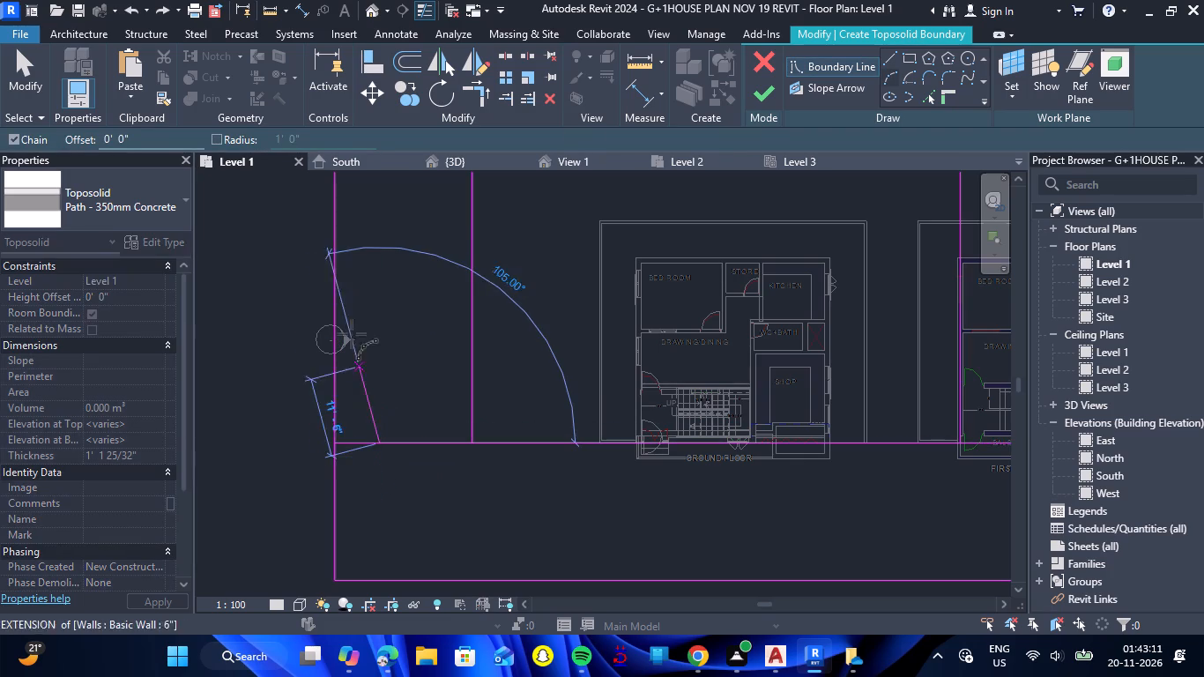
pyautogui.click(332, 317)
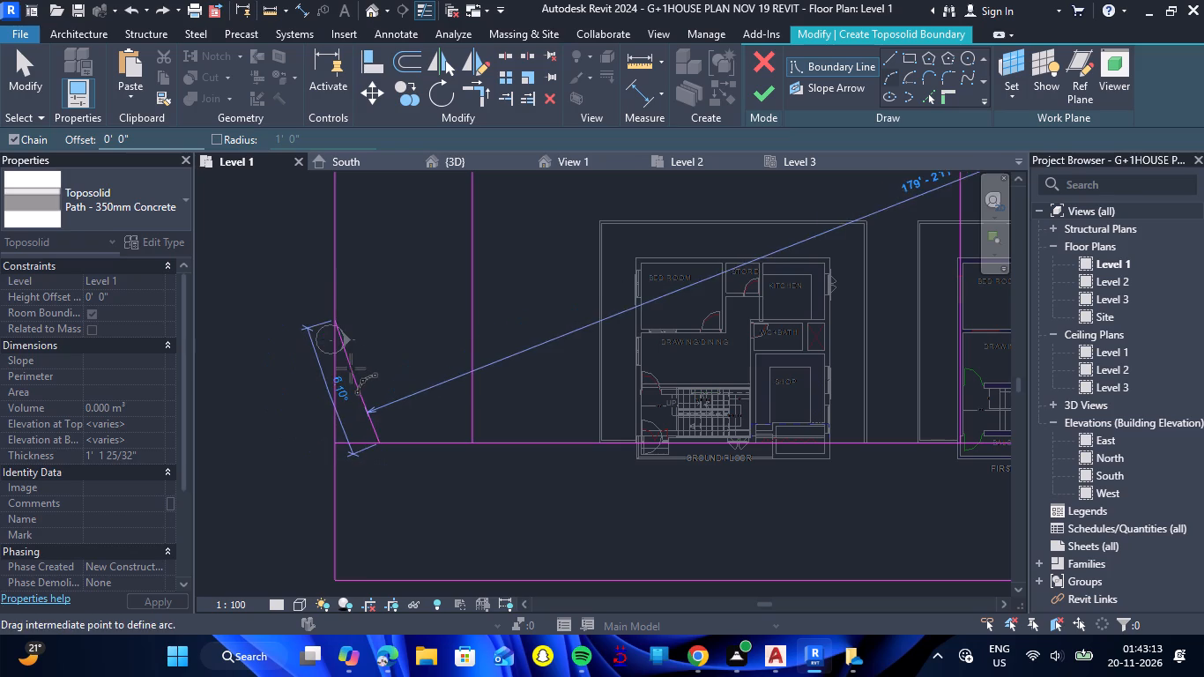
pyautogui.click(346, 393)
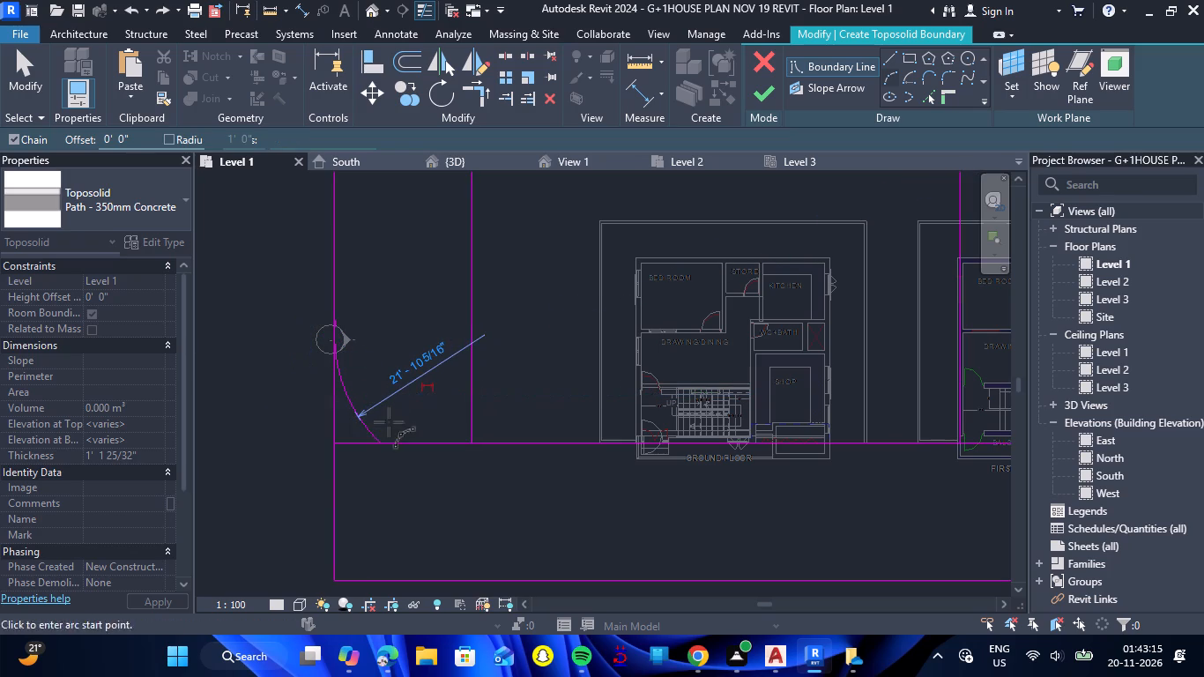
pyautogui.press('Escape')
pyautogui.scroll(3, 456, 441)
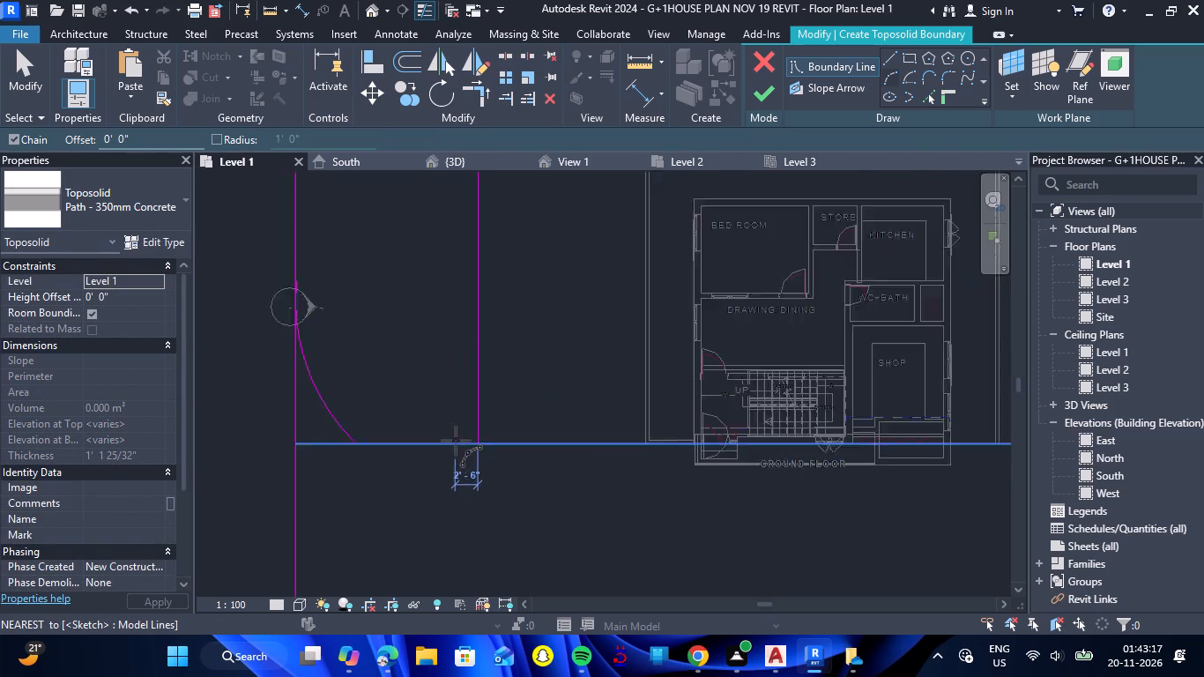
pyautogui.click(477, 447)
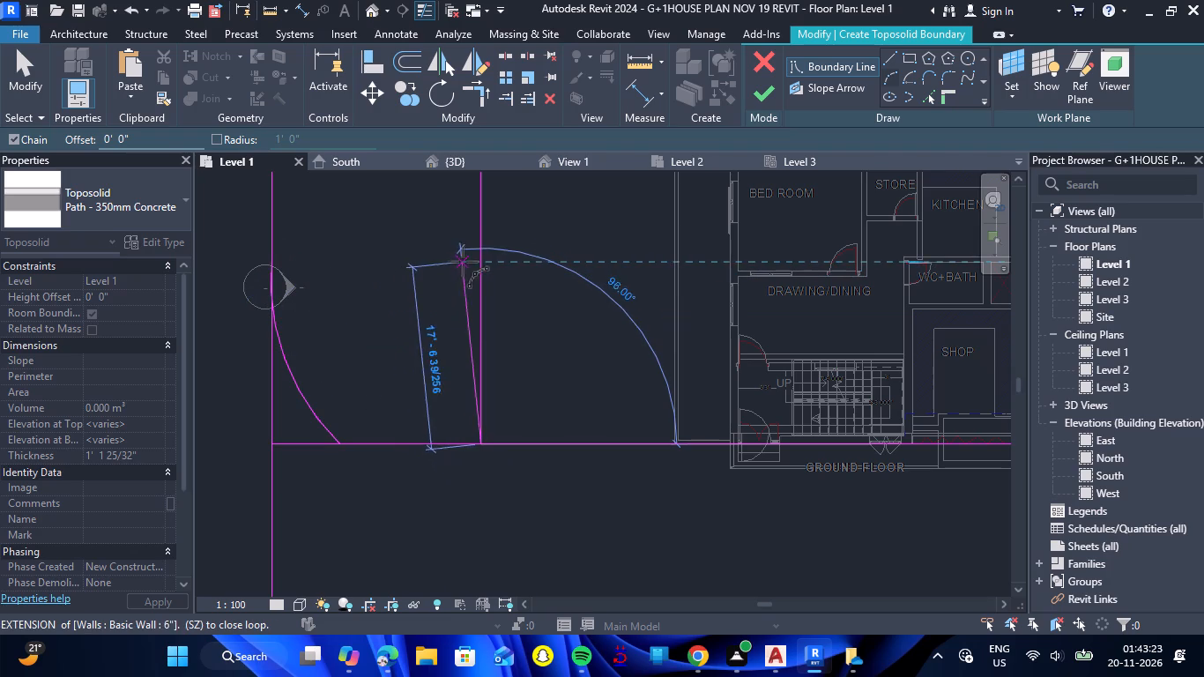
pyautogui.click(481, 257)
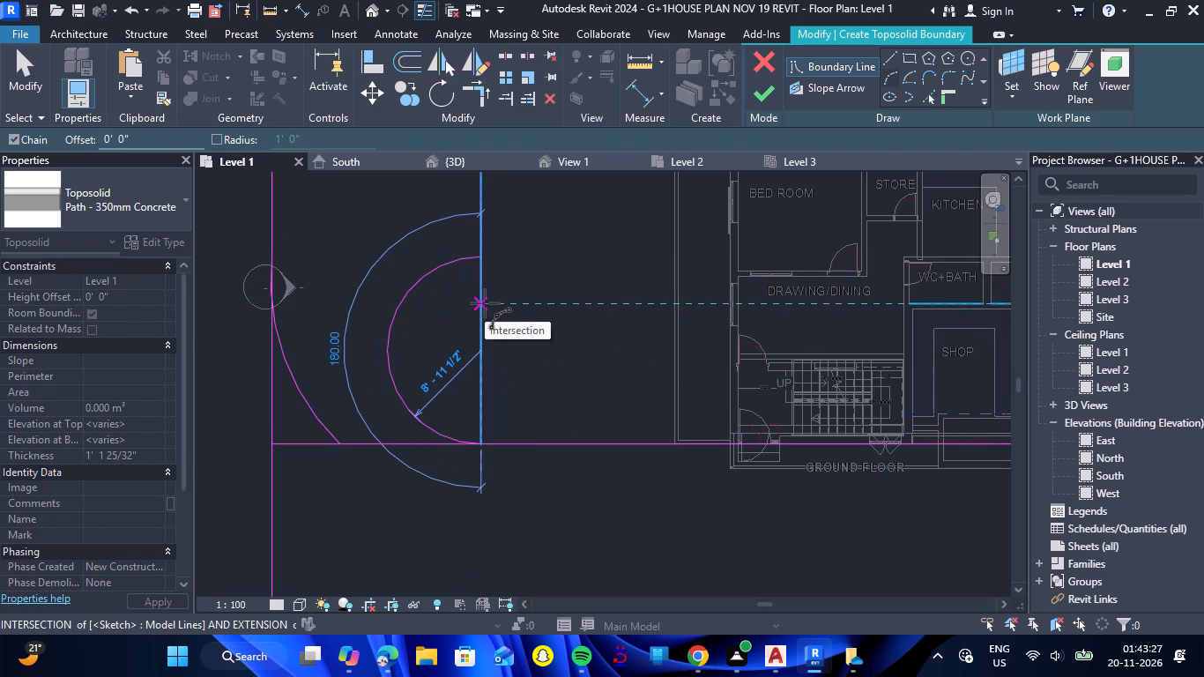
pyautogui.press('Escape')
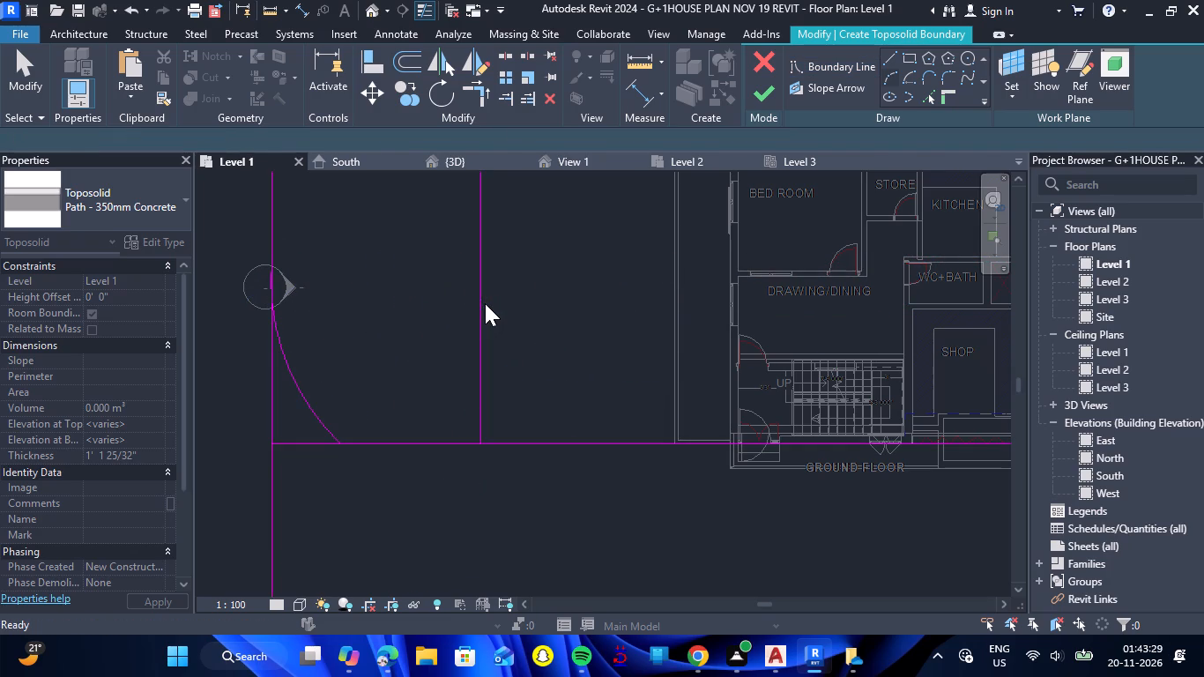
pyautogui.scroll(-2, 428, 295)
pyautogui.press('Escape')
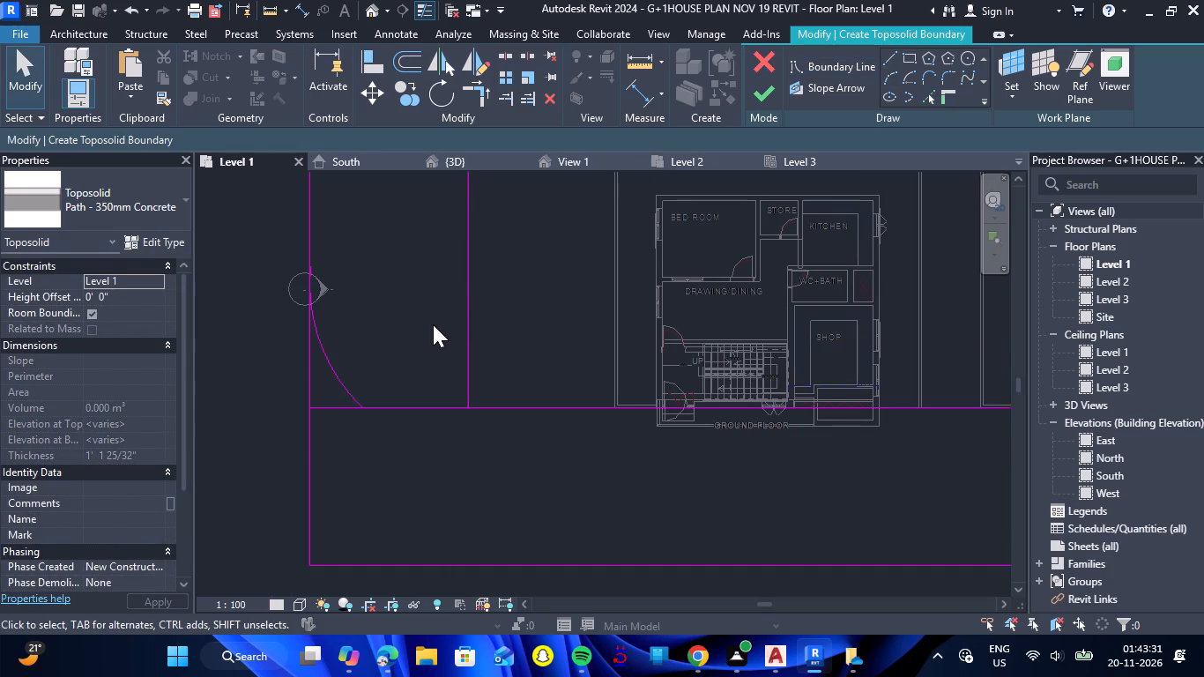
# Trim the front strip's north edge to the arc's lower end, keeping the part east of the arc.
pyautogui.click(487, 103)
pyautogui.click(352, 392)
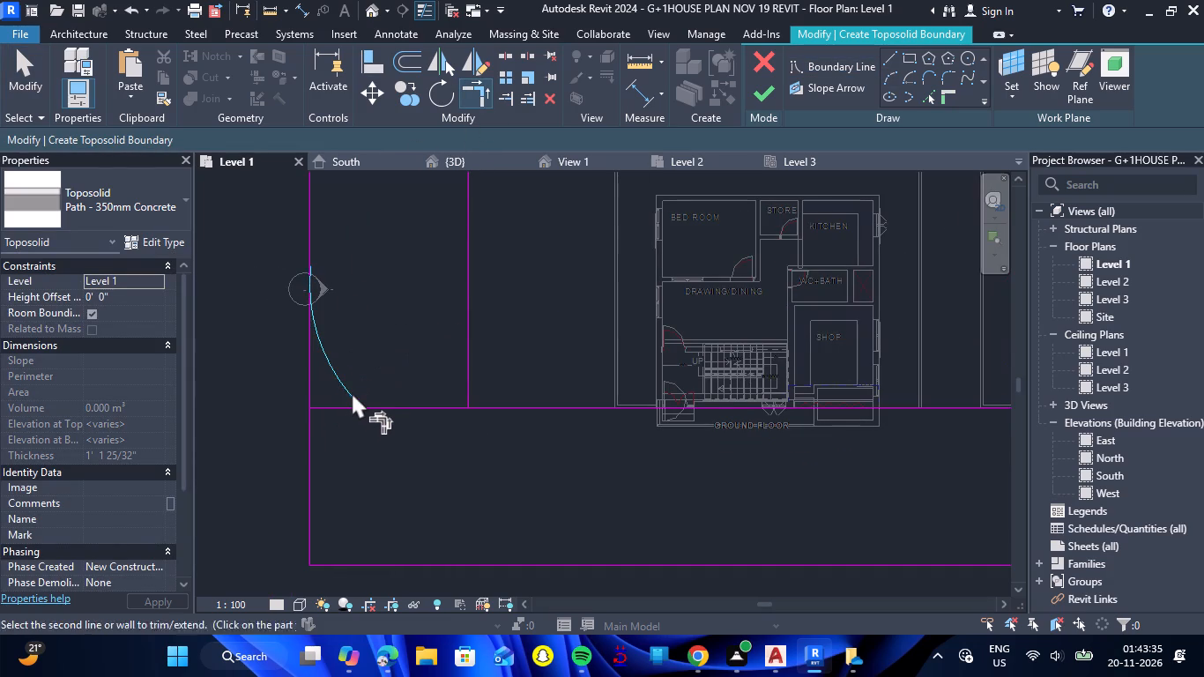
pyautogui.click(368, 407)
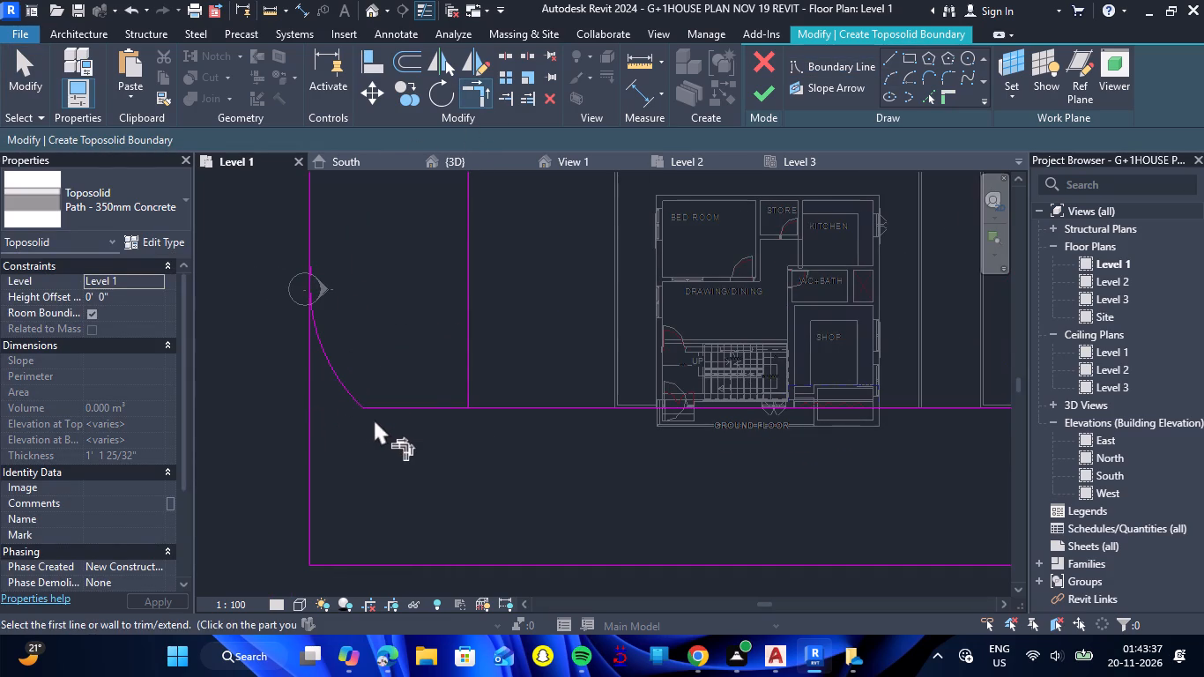
# Trim the west rectangle's inner edge and the front strip's north edge into a corner, keeping the part towards the house.
pyautogui.click(462, 383)
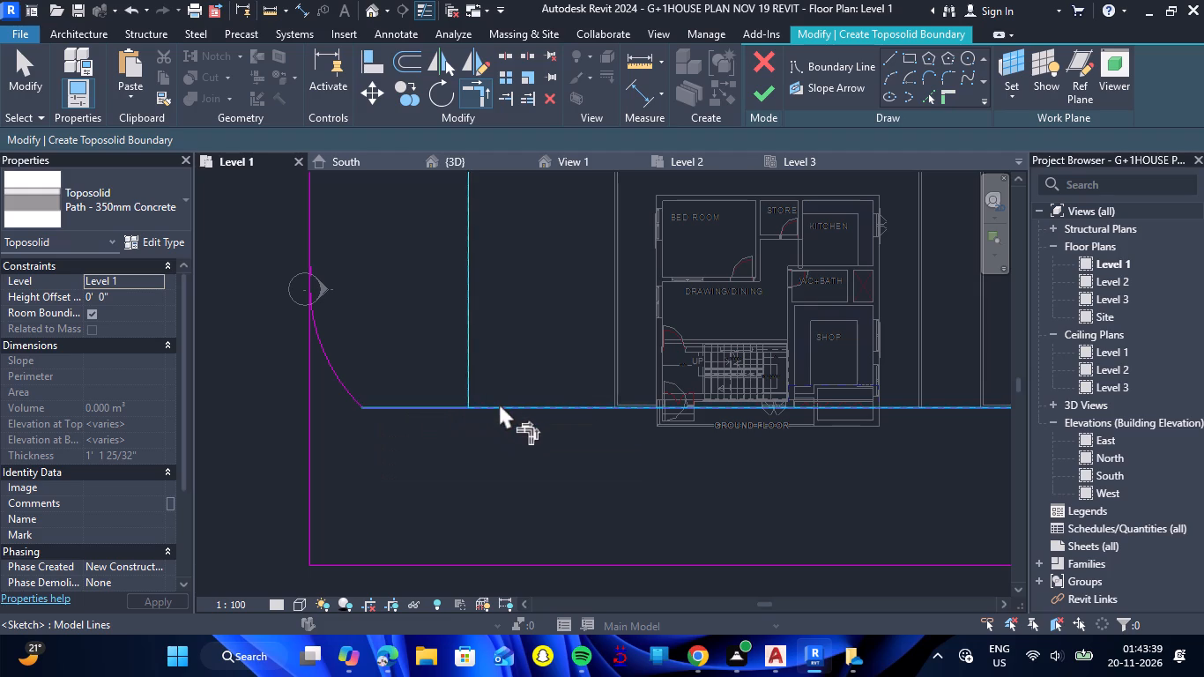
pyautogui.click(499, 403)
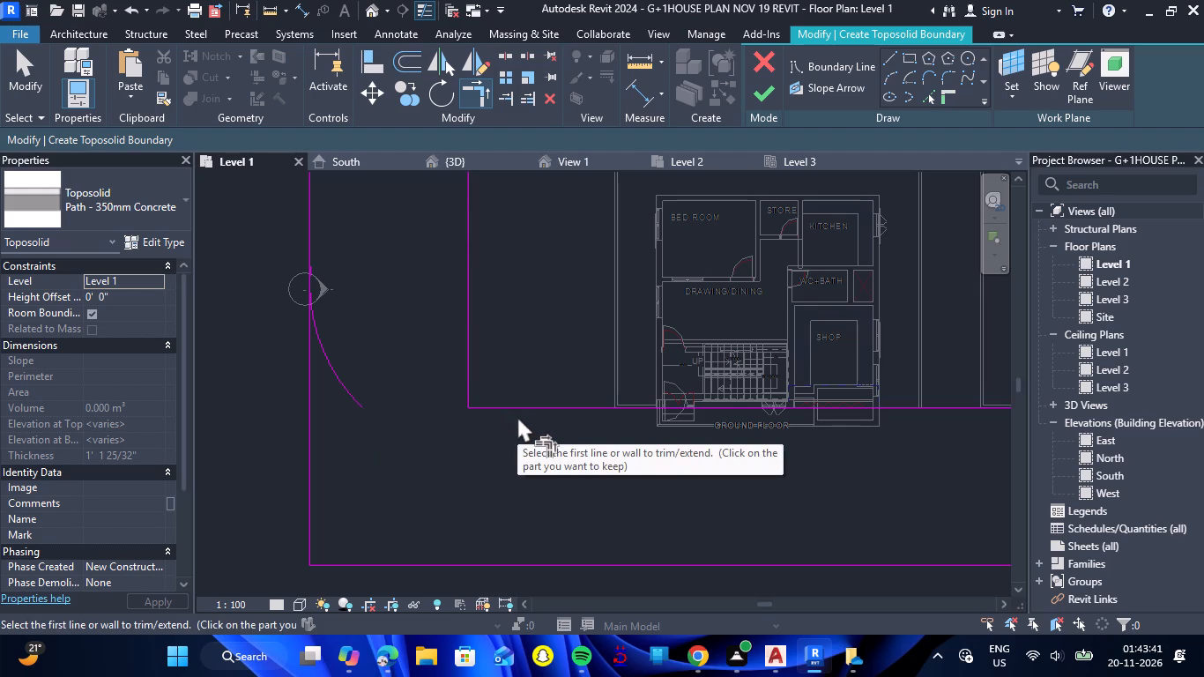
pyautogui.press('Escape')
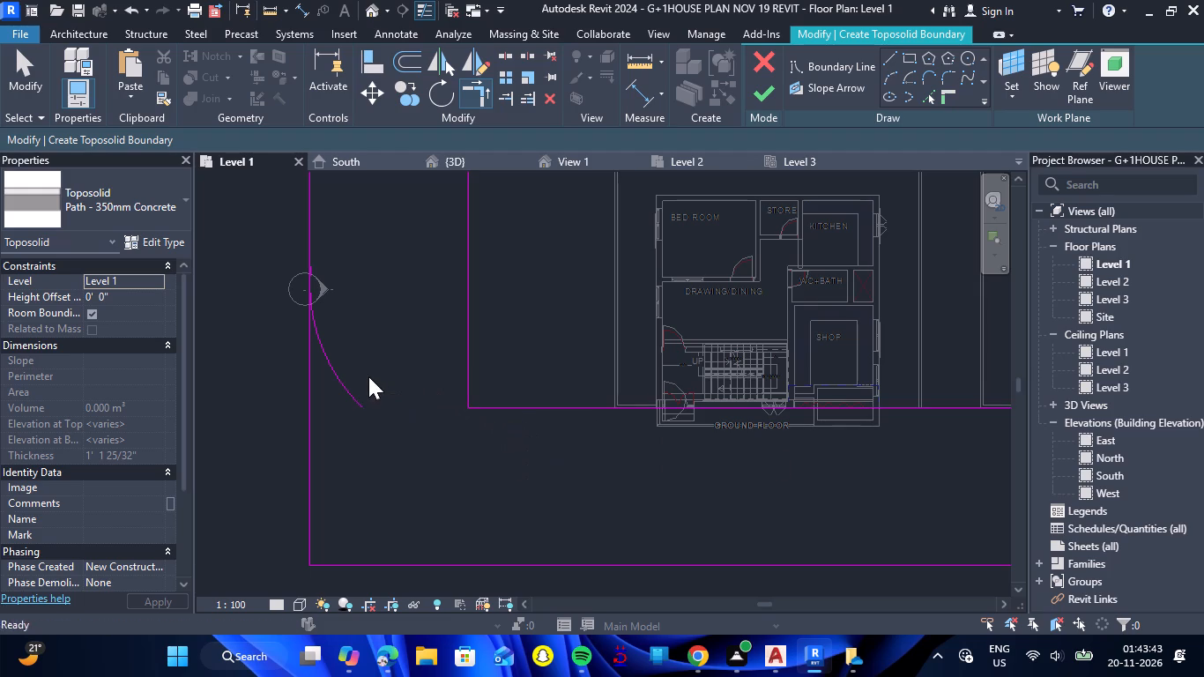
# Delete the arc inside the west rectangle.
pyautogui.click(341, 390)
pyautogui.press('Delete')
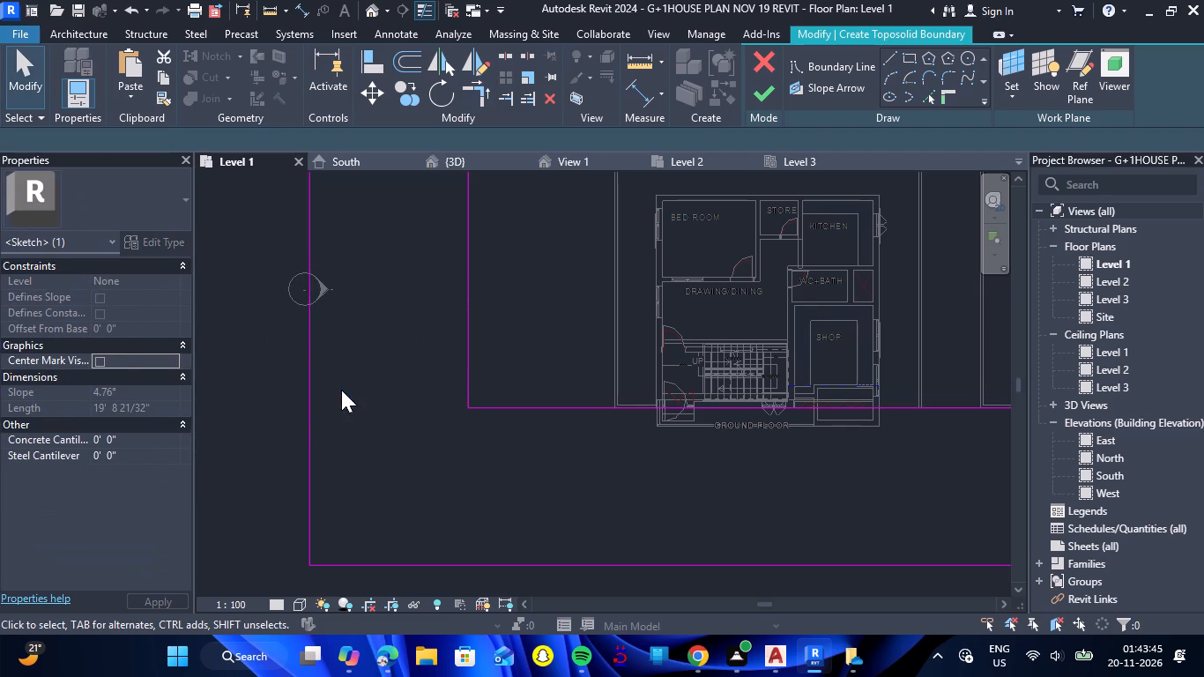
# Draw an arc of about 23'-8" radius across the outer southwest corner, from 11'-0" along the south edge to the west edge.
pyautogui.scroll(-3, 371, 333)
pyautogui.scroll(3, 363, 483)
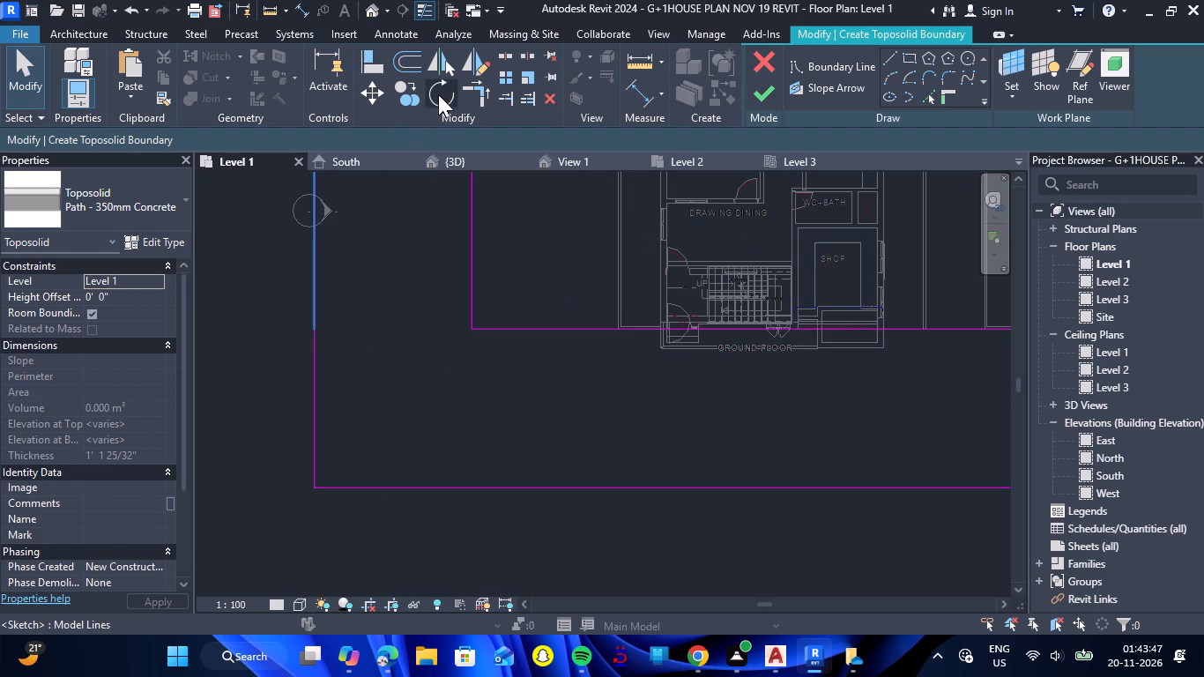
pyautogui.click(887, 79)
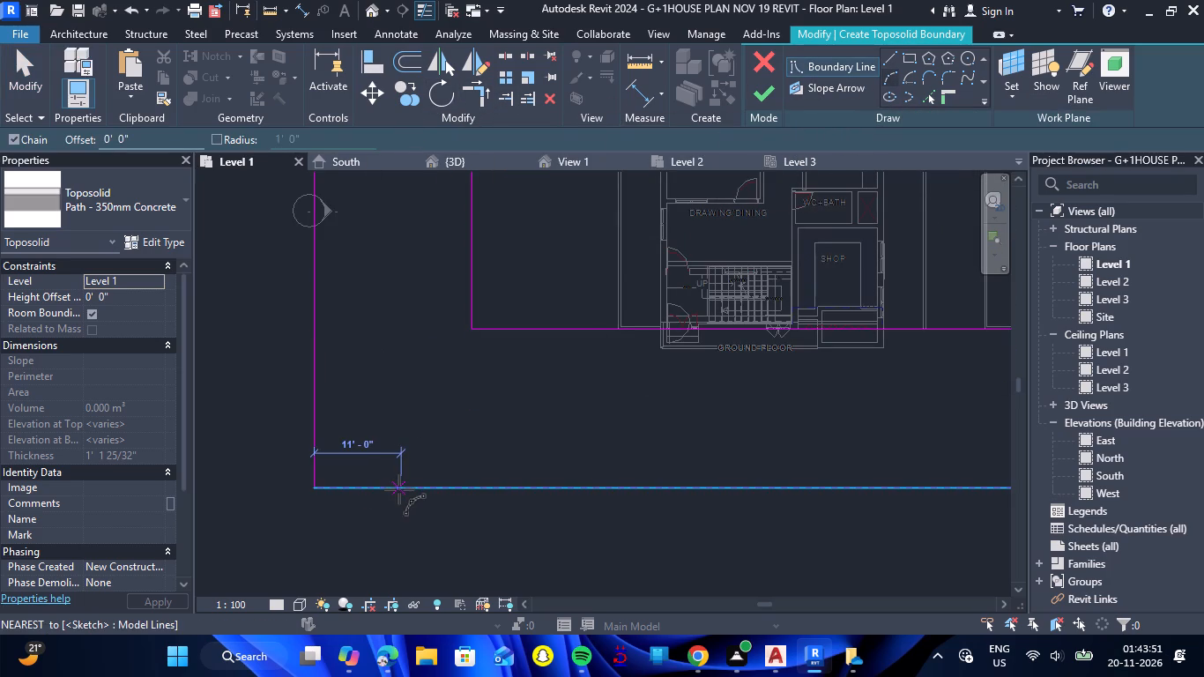
pyautogui.click(399, 489)
pyautogui.click(319, 324)
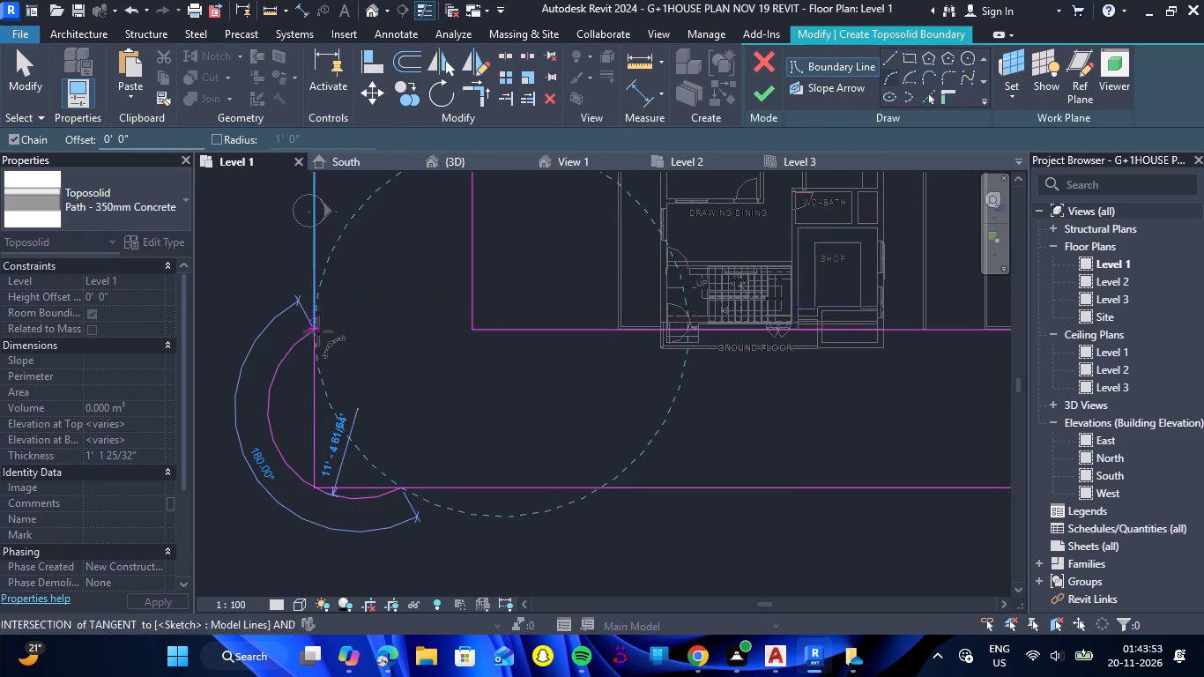
pyautogui.click(333, 416)
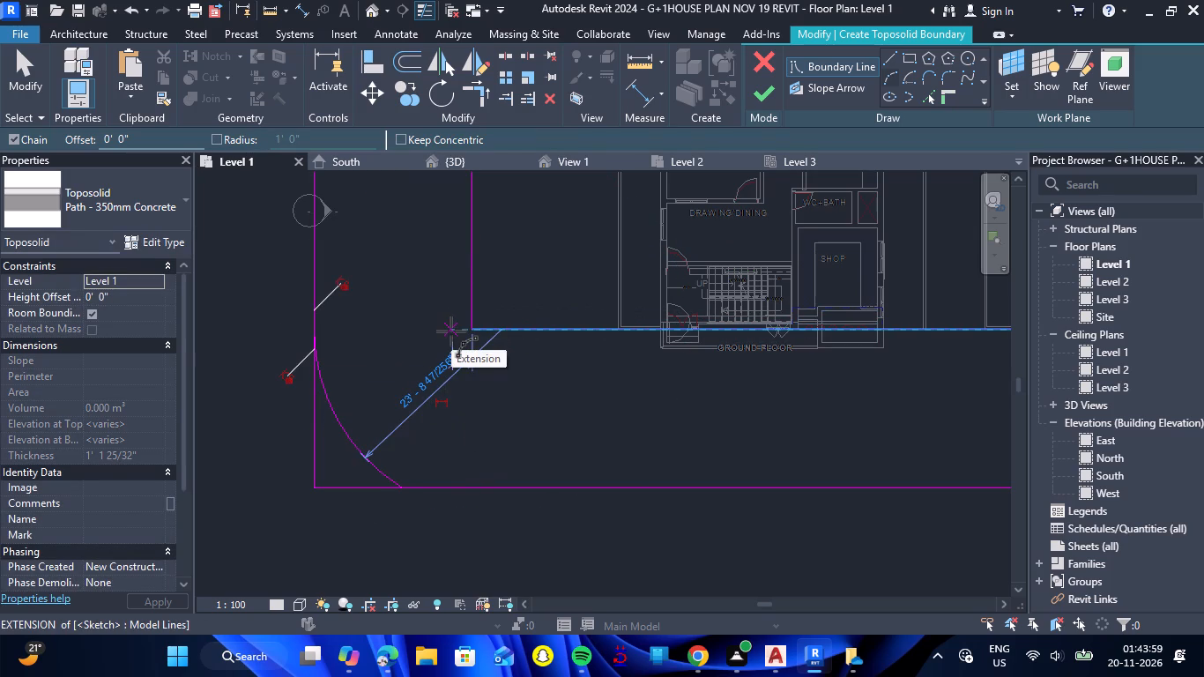
pyautogui.press('Escape')
pyautogui.press('Escape')
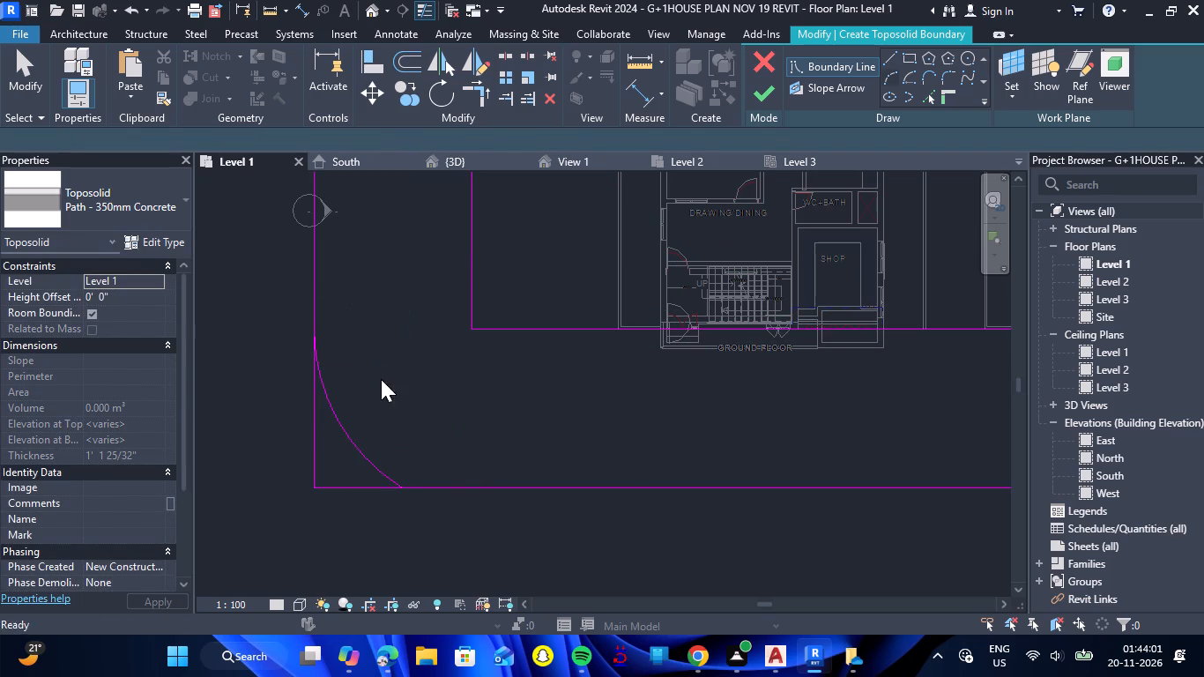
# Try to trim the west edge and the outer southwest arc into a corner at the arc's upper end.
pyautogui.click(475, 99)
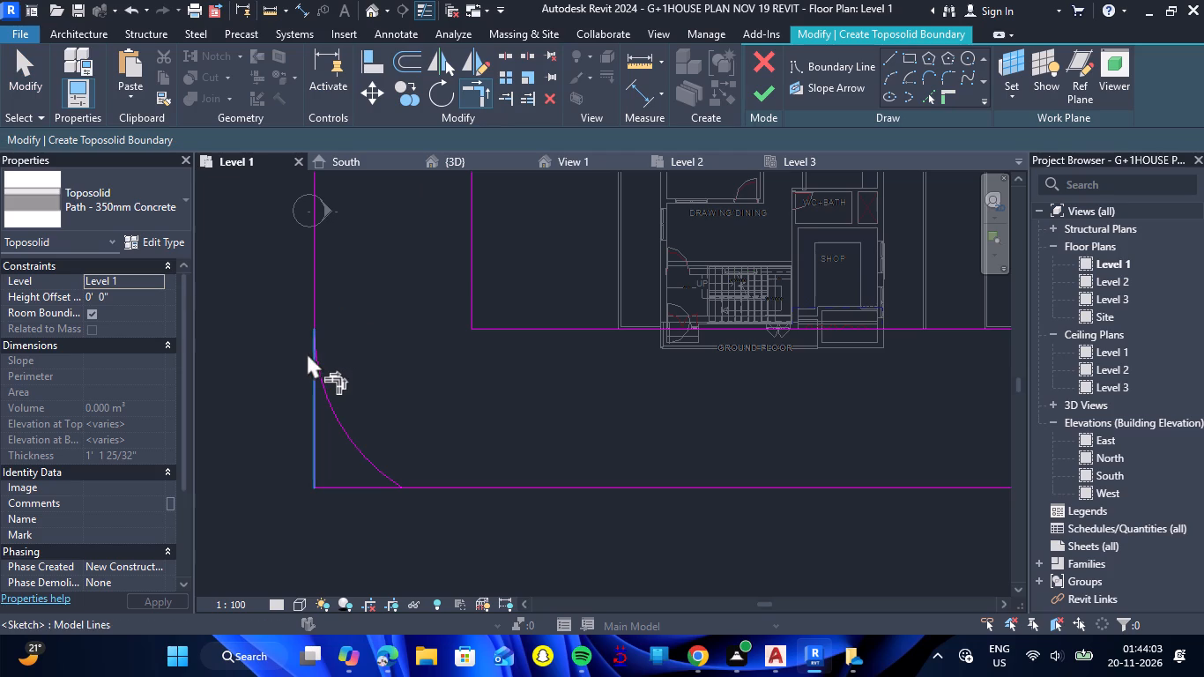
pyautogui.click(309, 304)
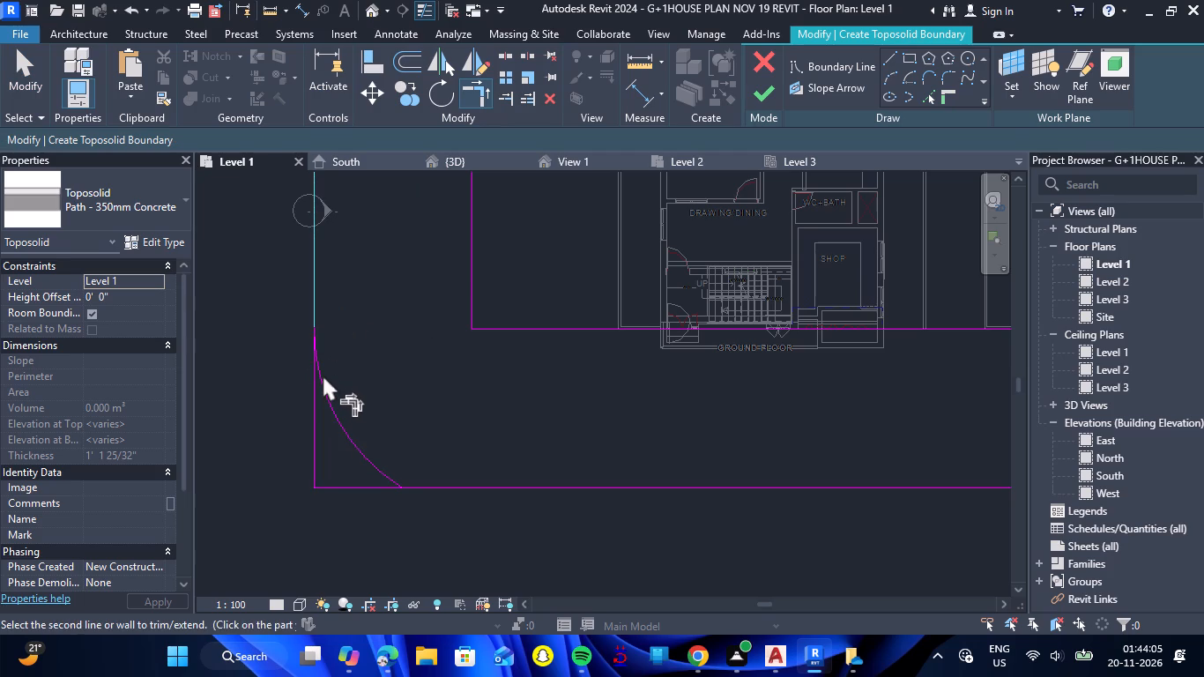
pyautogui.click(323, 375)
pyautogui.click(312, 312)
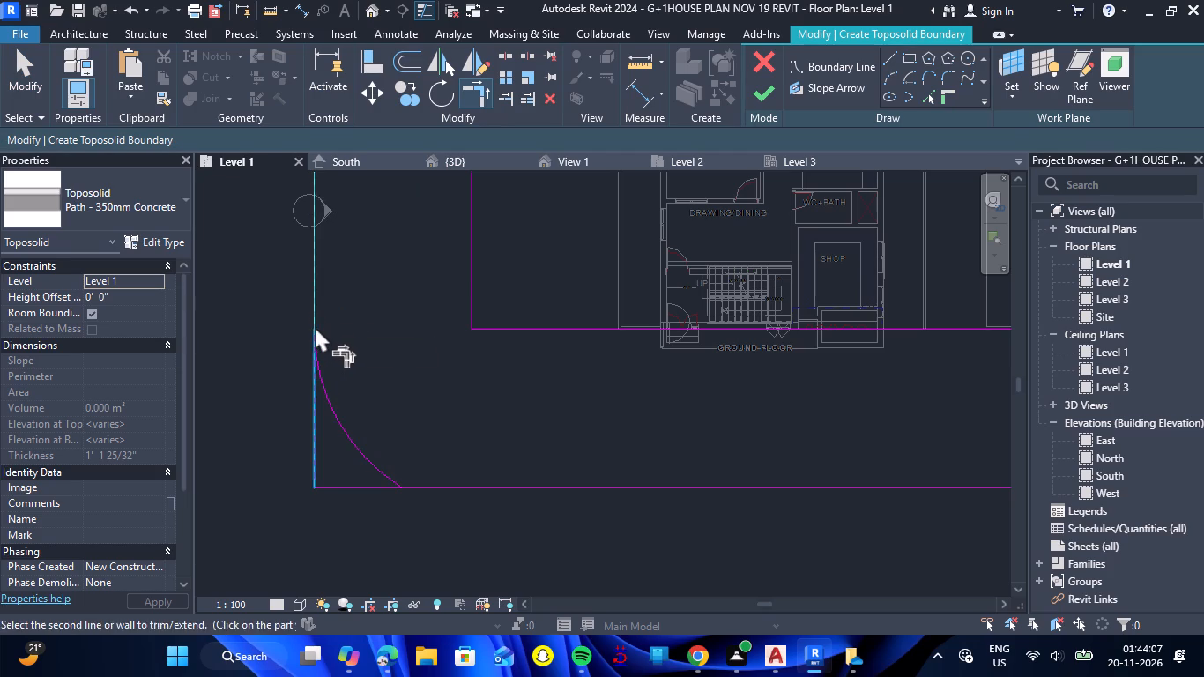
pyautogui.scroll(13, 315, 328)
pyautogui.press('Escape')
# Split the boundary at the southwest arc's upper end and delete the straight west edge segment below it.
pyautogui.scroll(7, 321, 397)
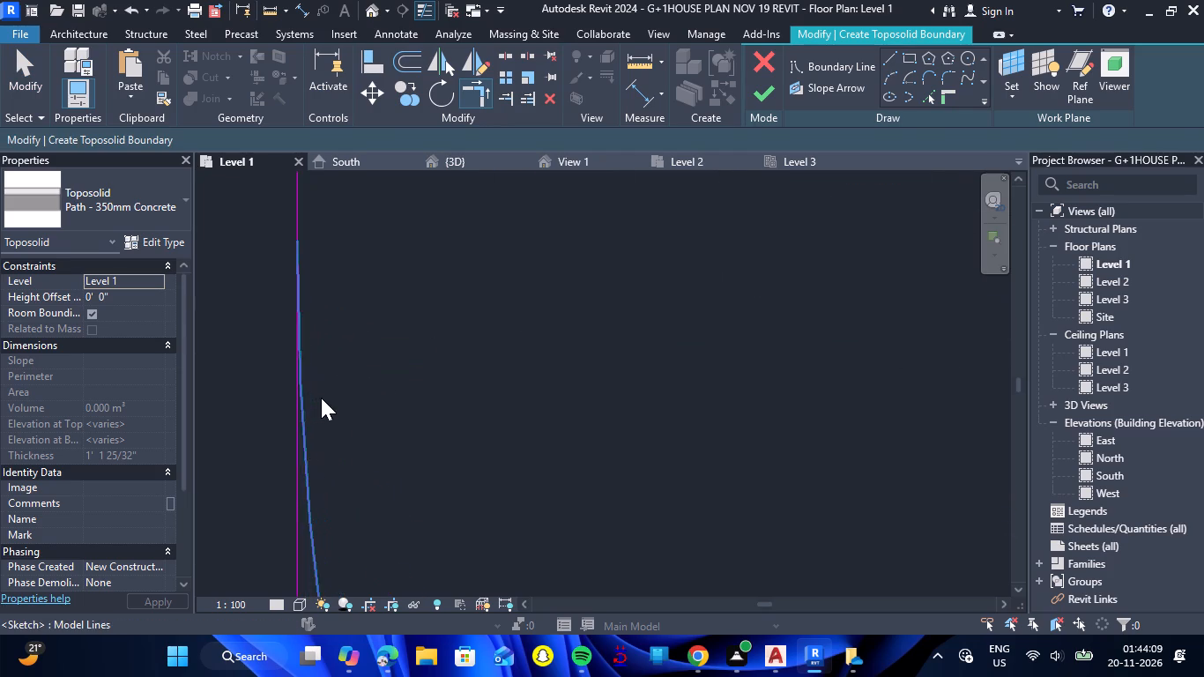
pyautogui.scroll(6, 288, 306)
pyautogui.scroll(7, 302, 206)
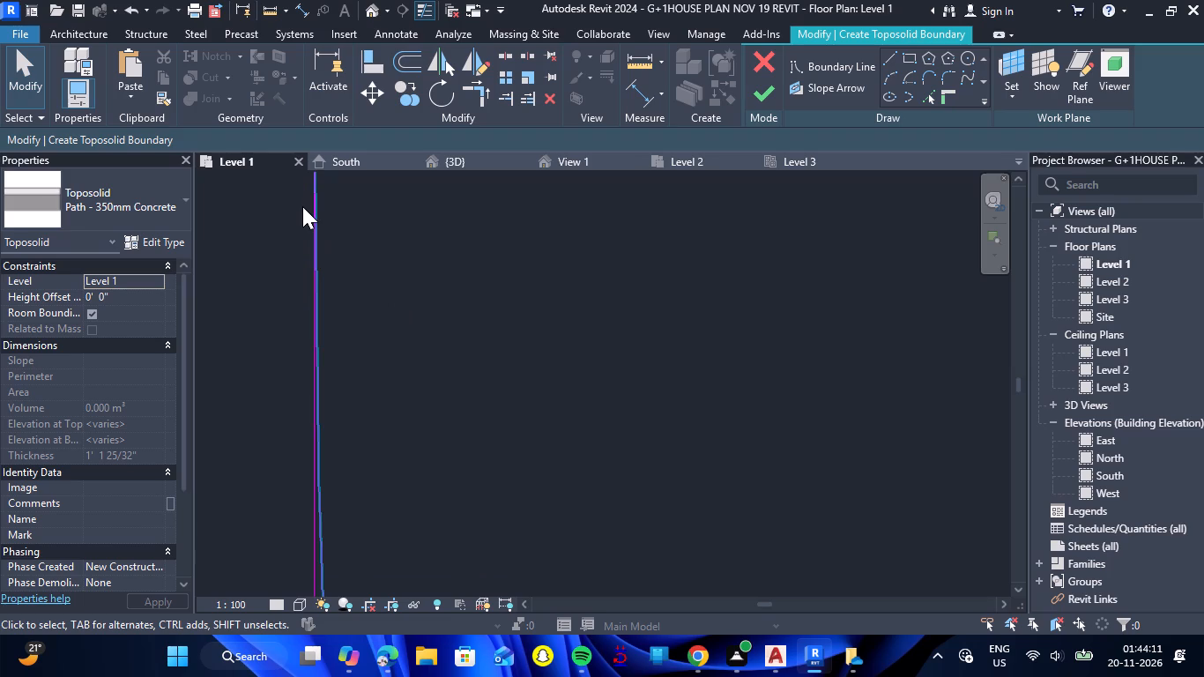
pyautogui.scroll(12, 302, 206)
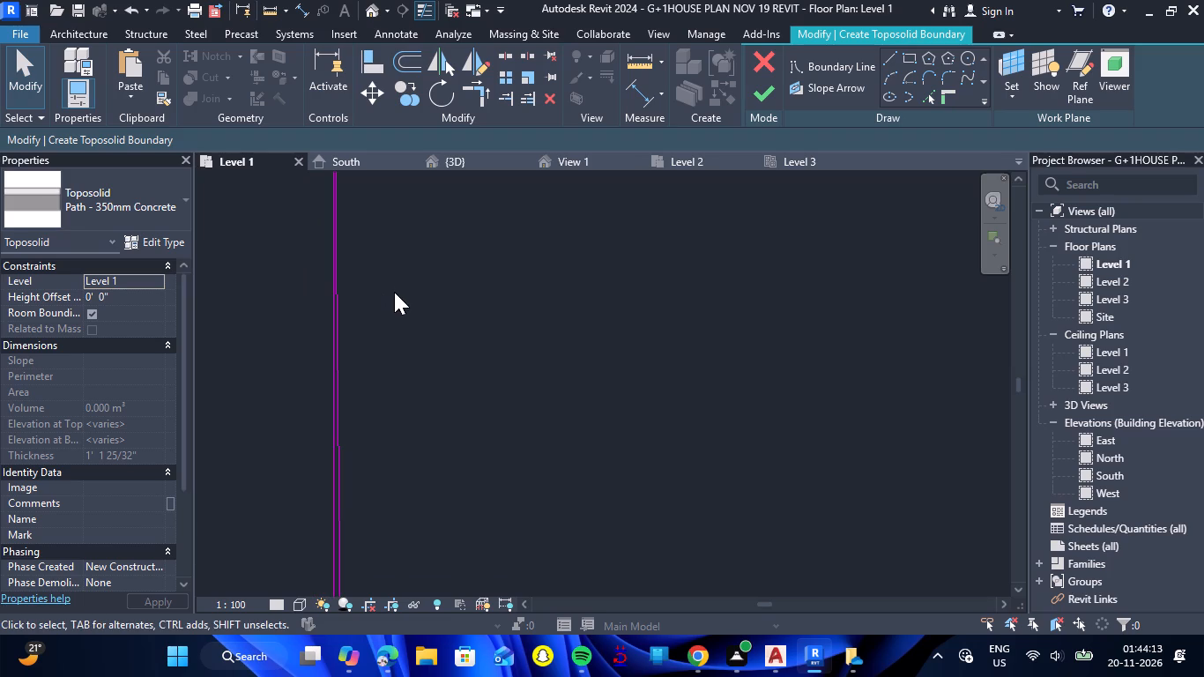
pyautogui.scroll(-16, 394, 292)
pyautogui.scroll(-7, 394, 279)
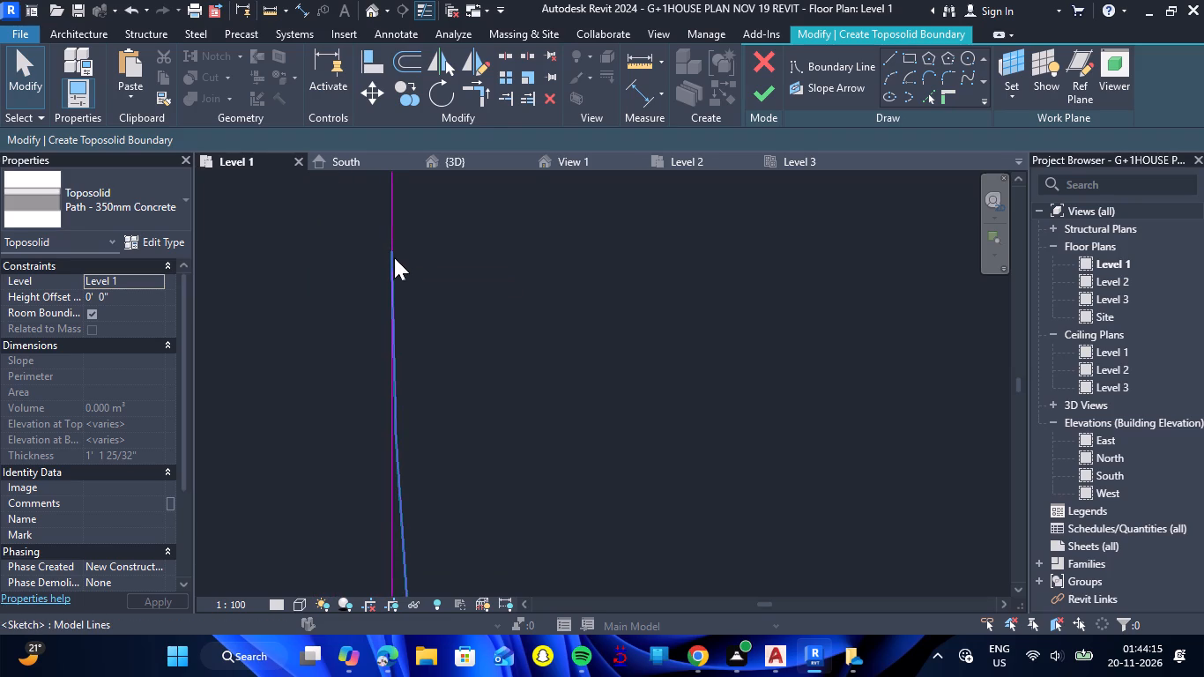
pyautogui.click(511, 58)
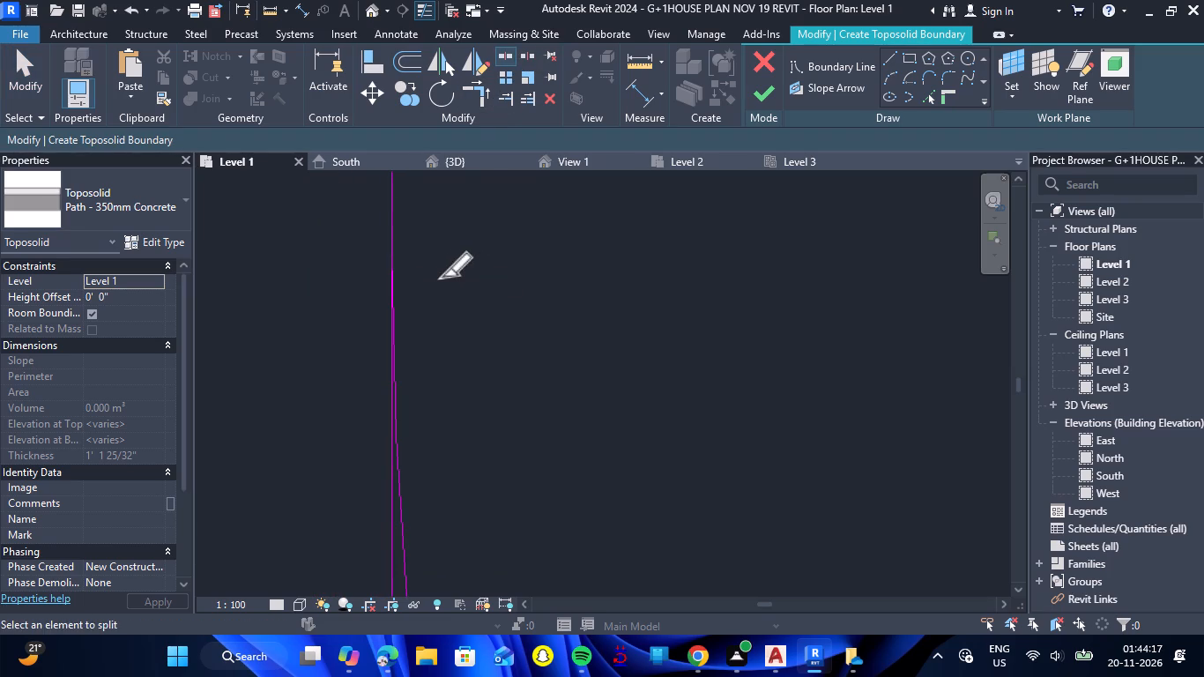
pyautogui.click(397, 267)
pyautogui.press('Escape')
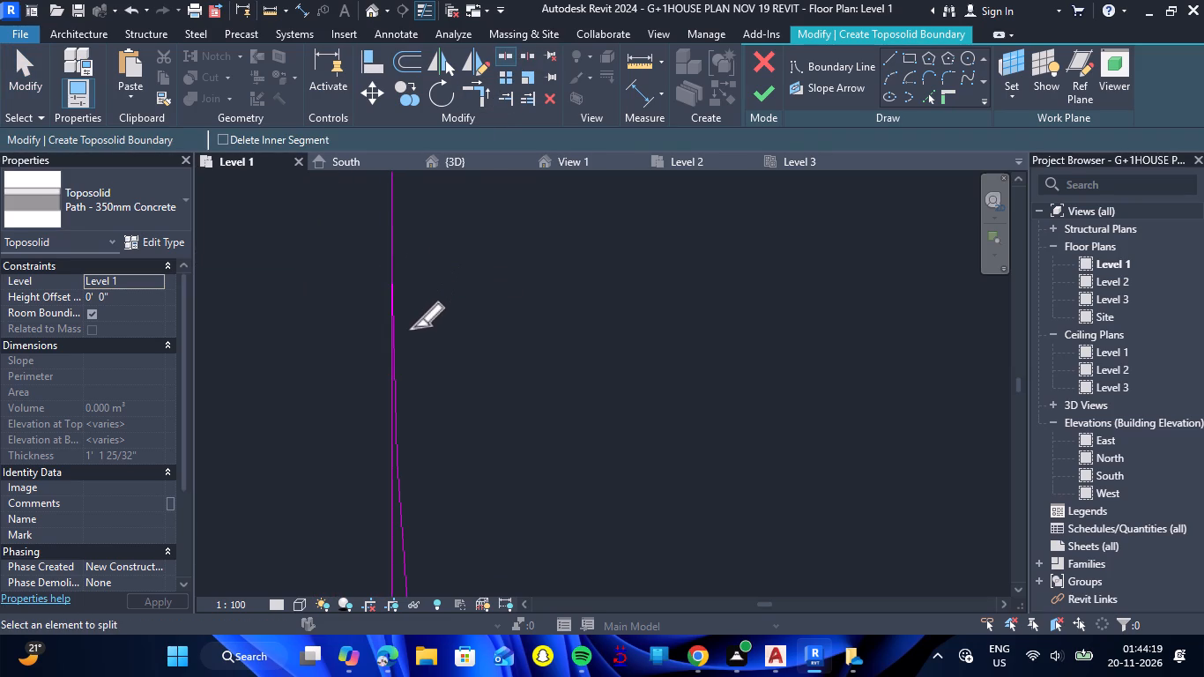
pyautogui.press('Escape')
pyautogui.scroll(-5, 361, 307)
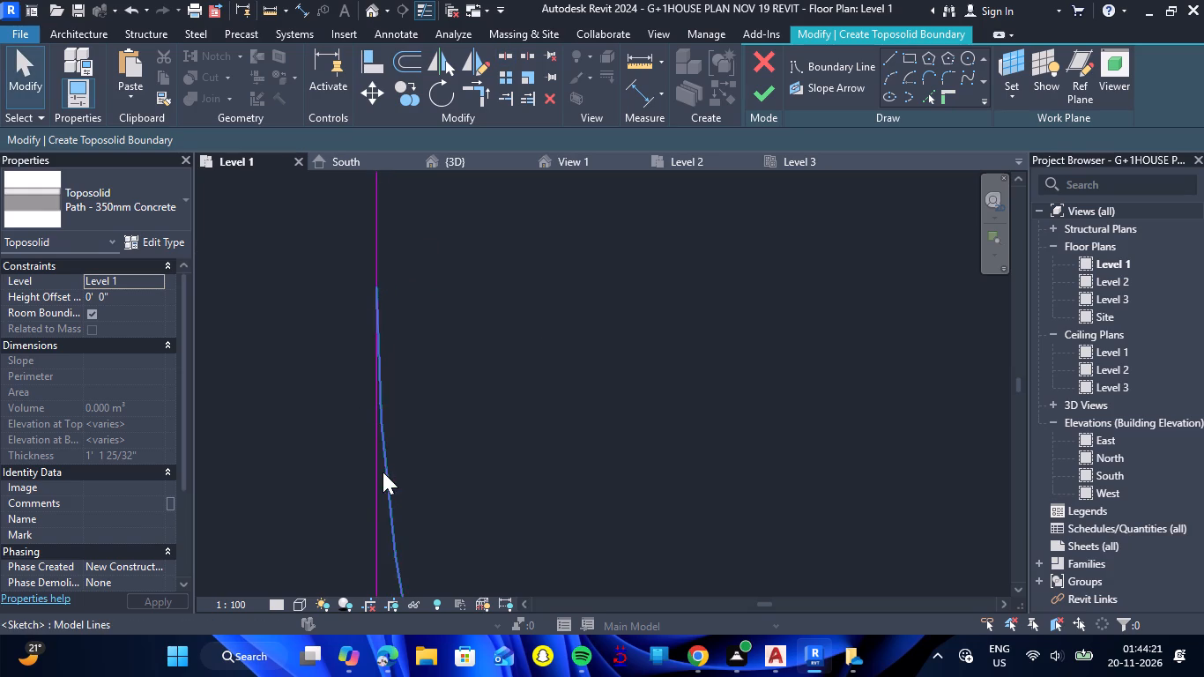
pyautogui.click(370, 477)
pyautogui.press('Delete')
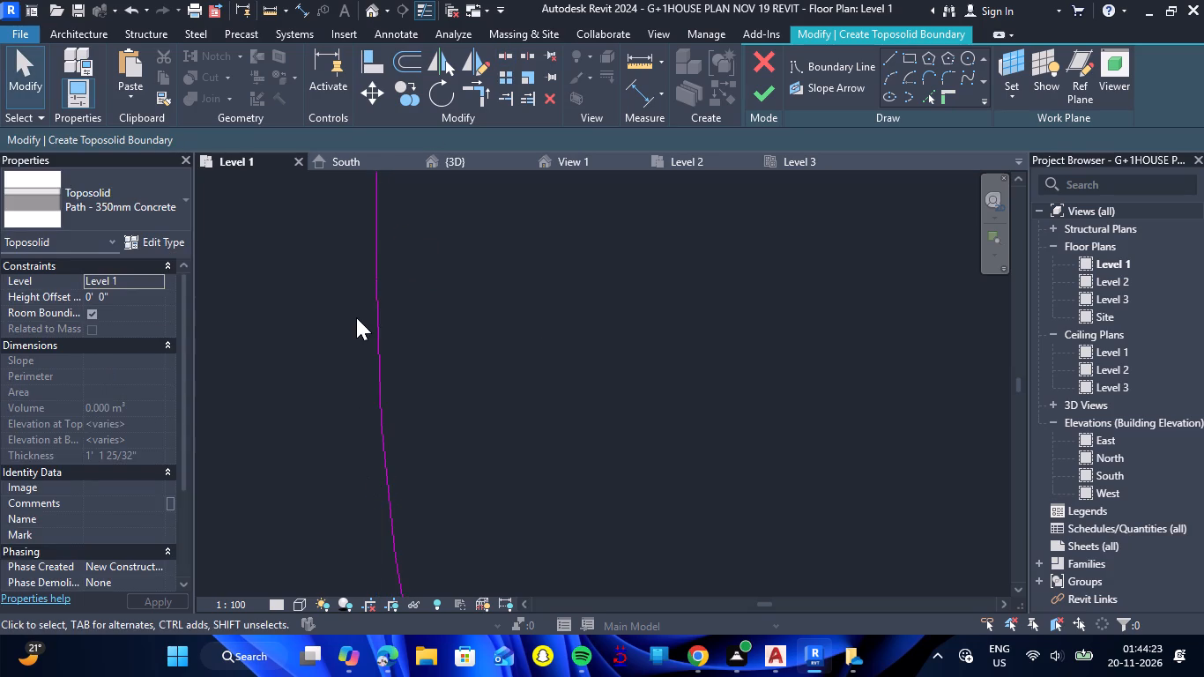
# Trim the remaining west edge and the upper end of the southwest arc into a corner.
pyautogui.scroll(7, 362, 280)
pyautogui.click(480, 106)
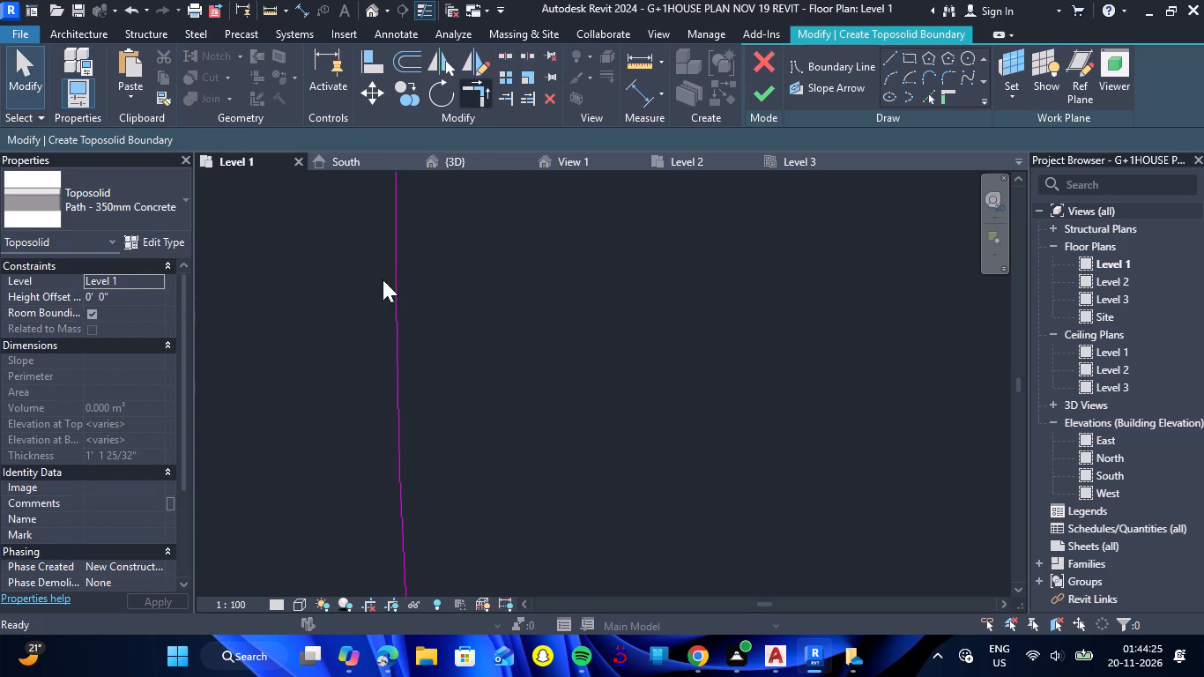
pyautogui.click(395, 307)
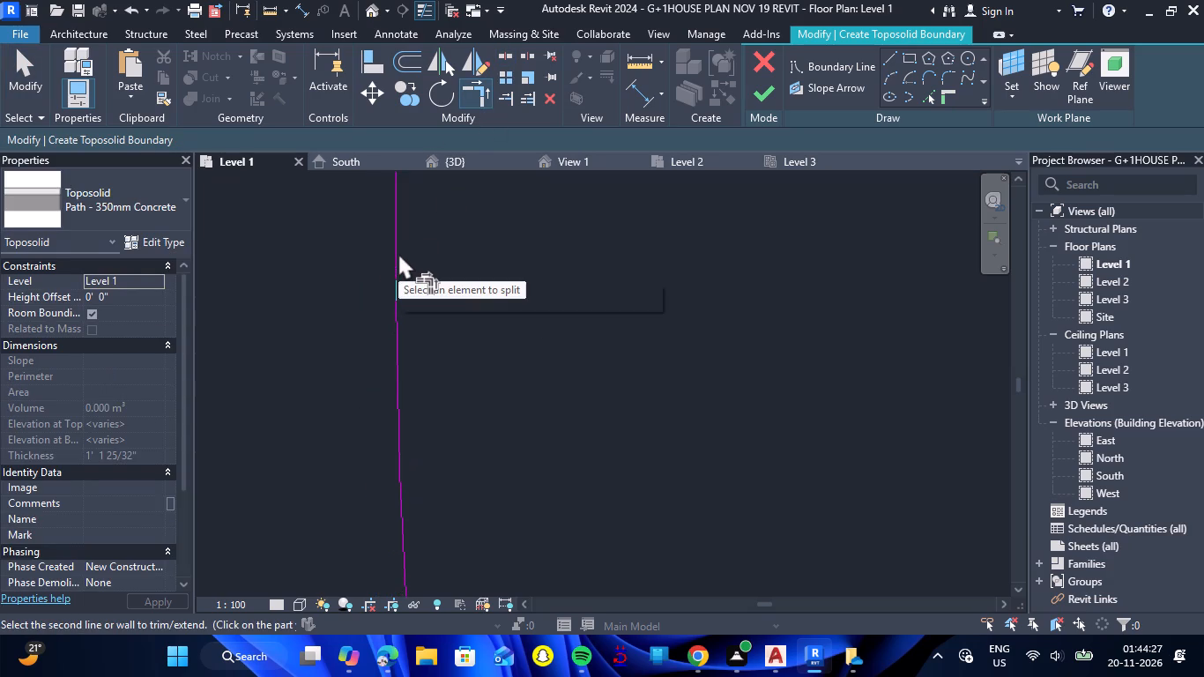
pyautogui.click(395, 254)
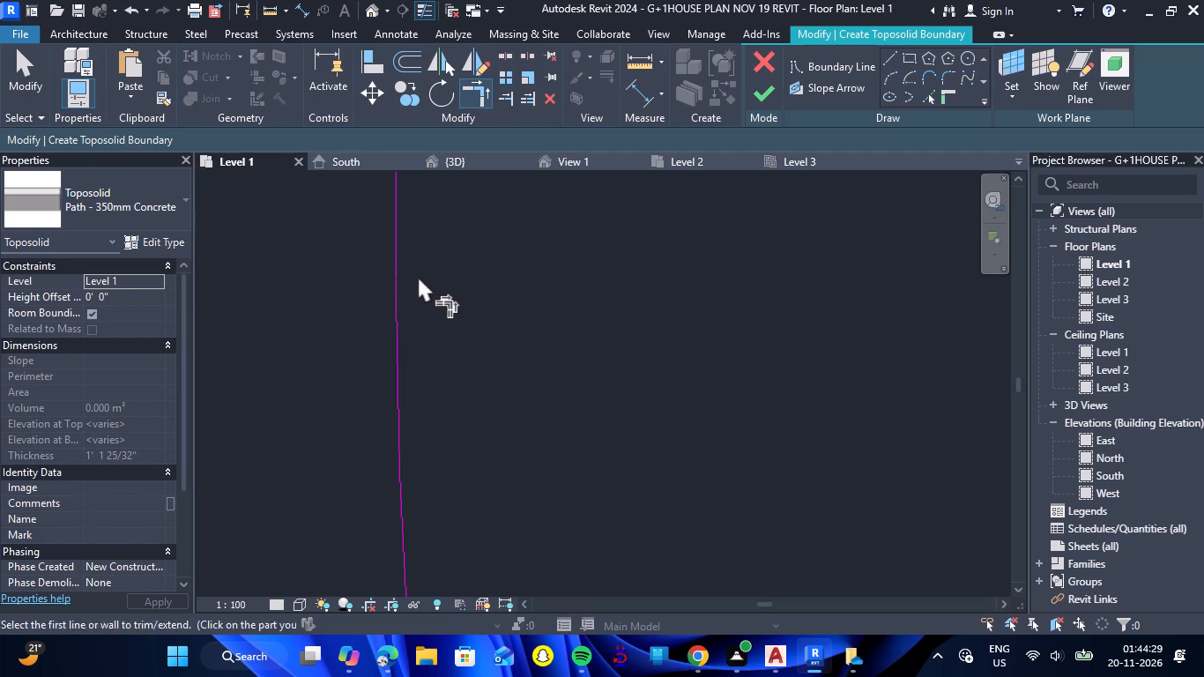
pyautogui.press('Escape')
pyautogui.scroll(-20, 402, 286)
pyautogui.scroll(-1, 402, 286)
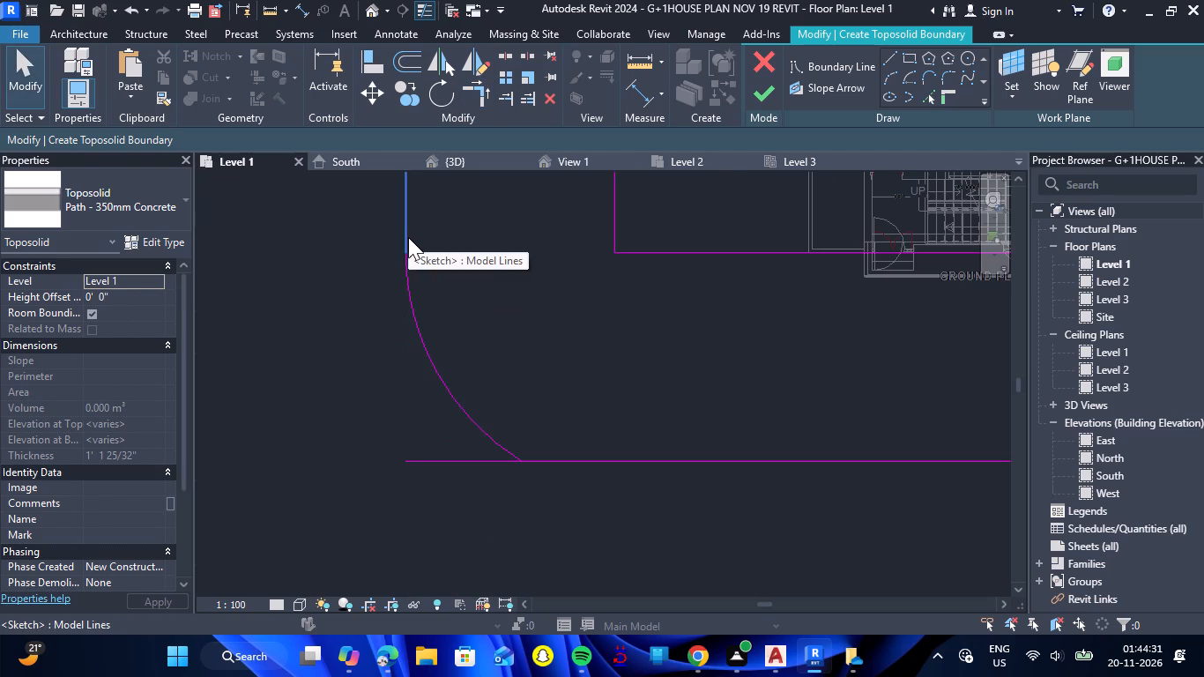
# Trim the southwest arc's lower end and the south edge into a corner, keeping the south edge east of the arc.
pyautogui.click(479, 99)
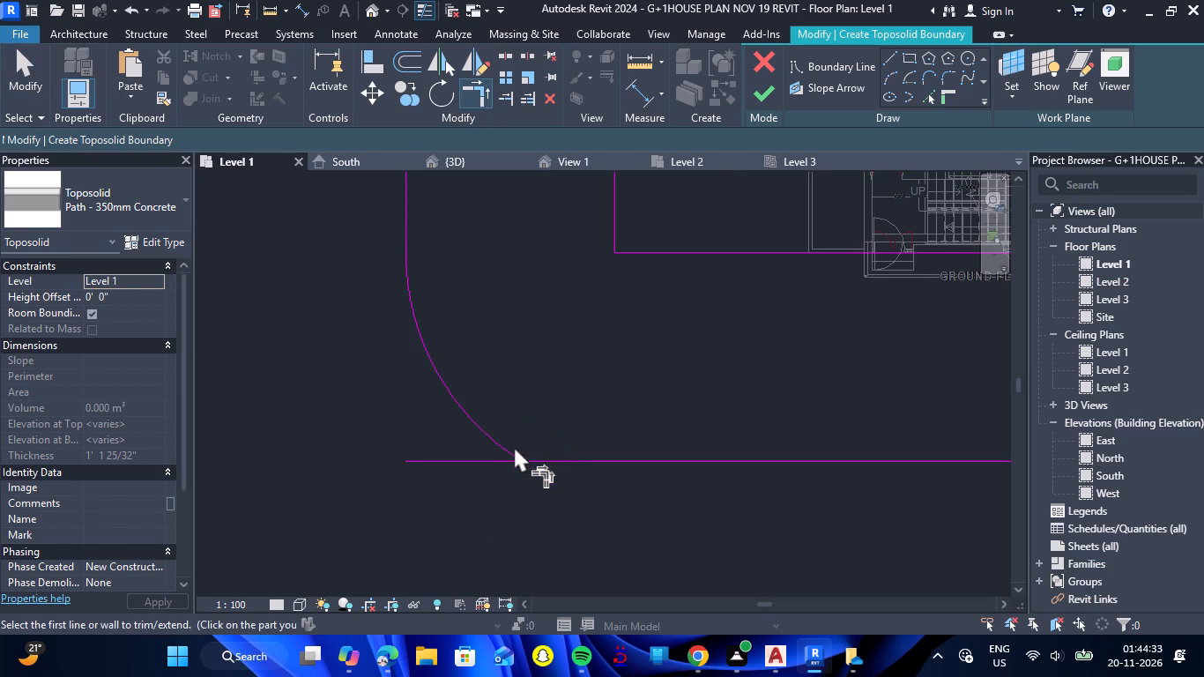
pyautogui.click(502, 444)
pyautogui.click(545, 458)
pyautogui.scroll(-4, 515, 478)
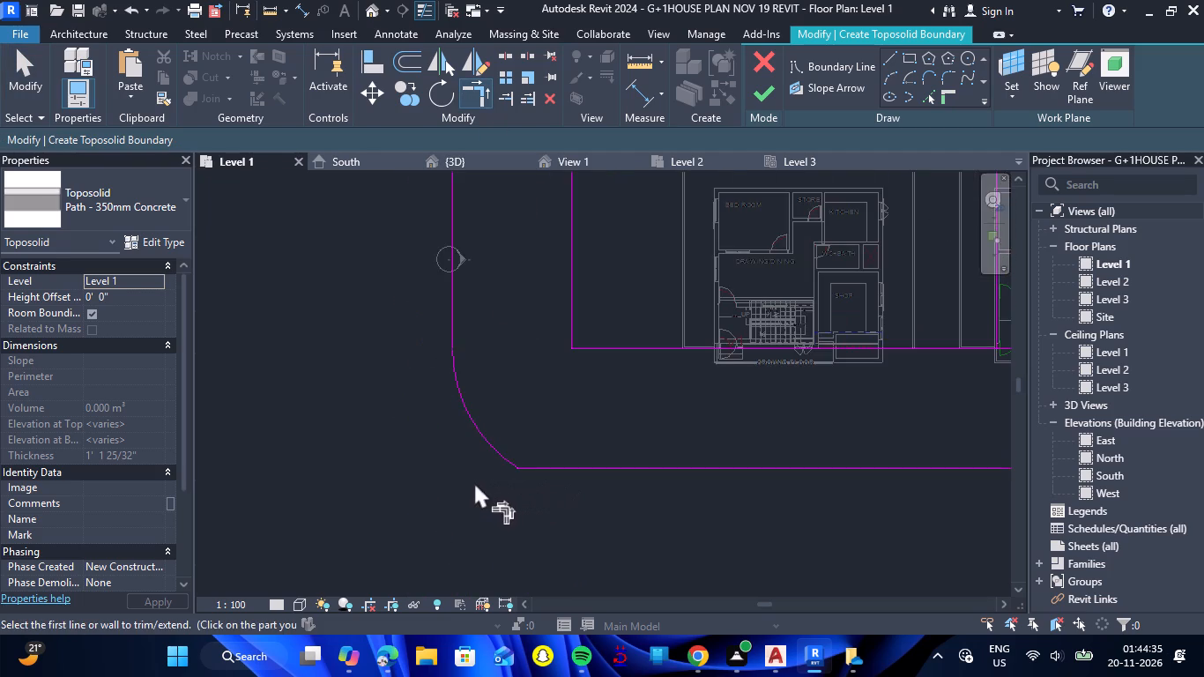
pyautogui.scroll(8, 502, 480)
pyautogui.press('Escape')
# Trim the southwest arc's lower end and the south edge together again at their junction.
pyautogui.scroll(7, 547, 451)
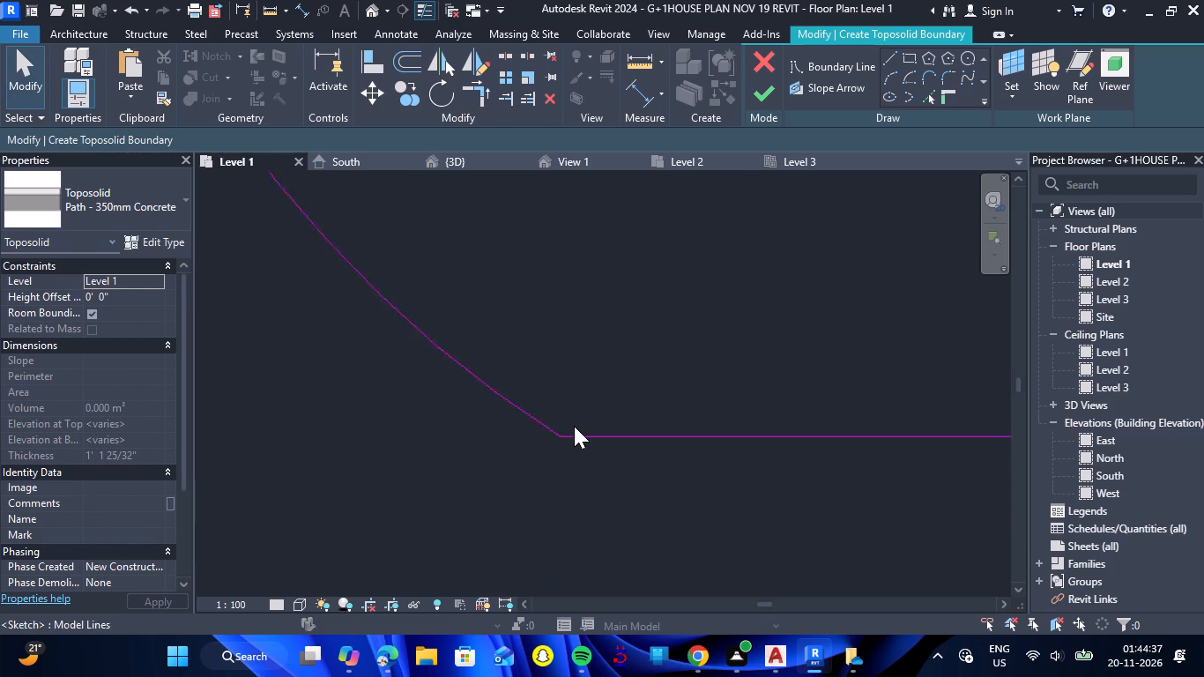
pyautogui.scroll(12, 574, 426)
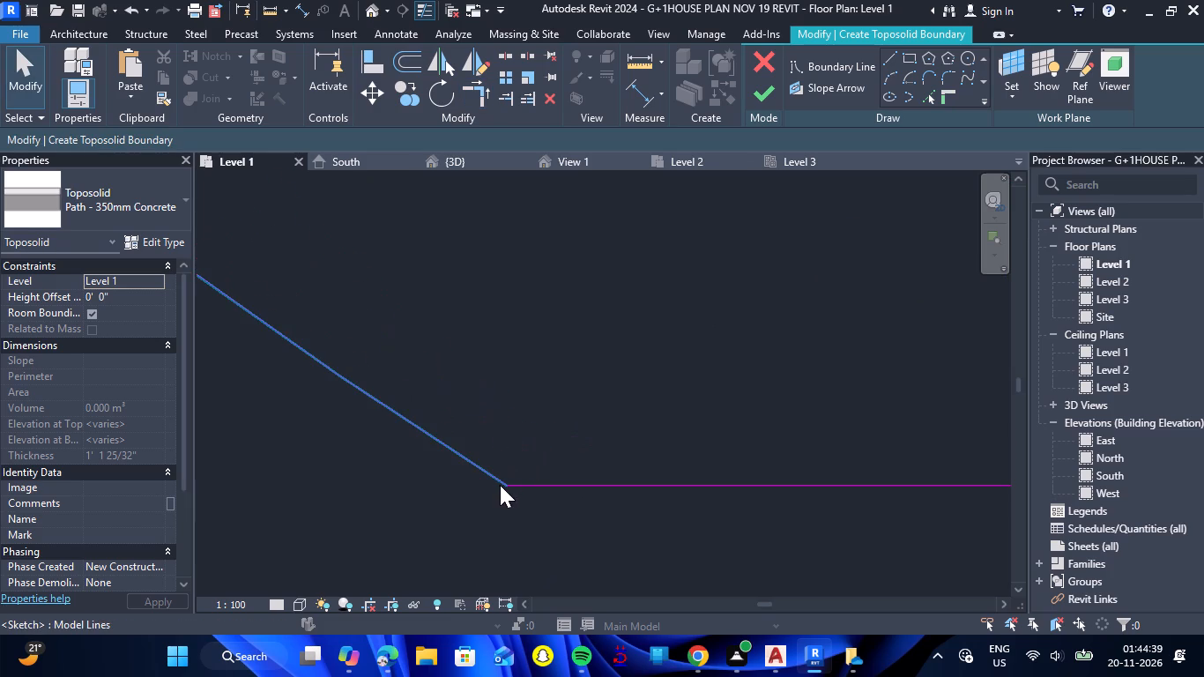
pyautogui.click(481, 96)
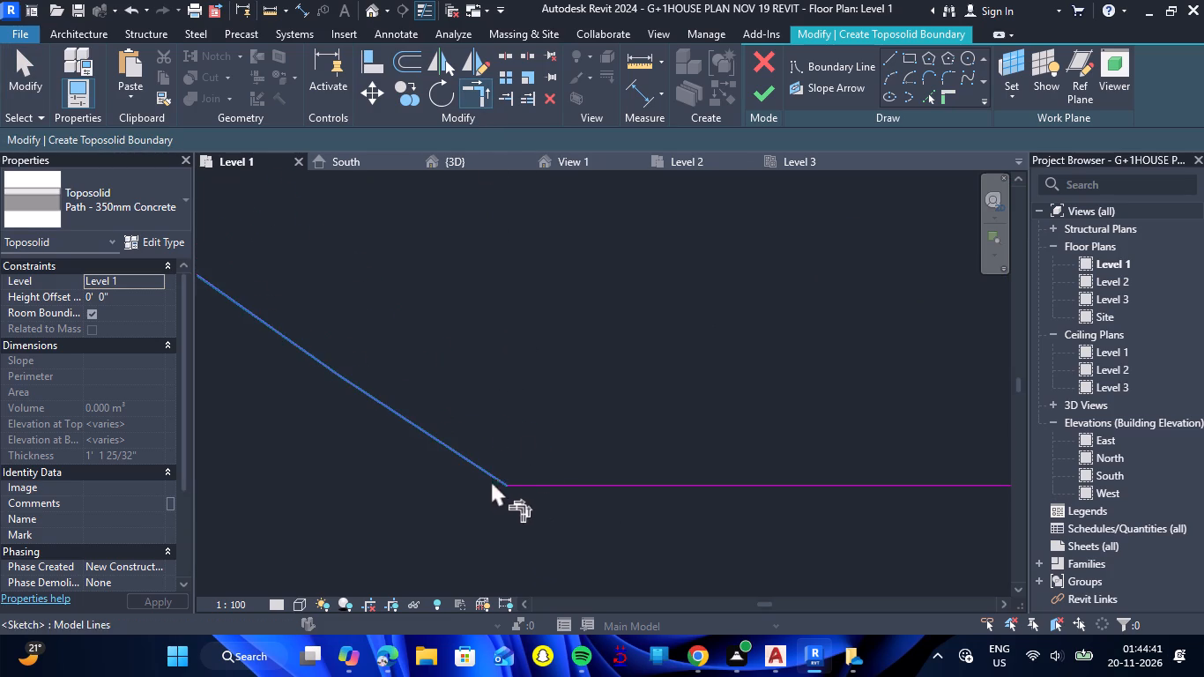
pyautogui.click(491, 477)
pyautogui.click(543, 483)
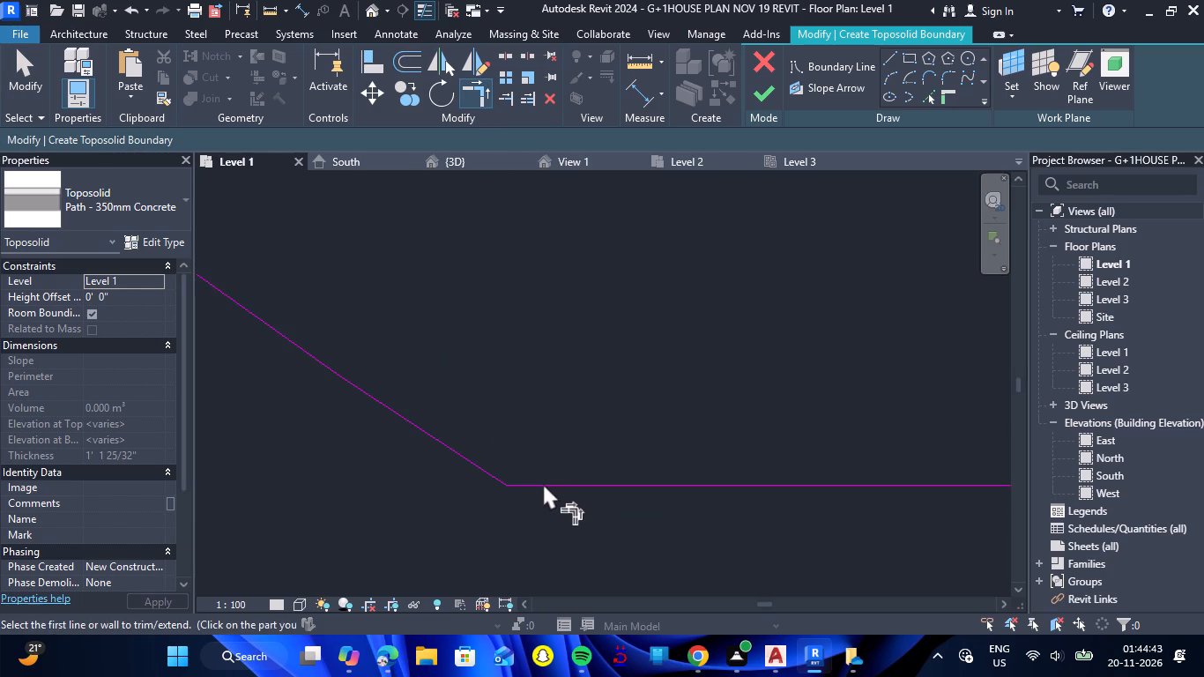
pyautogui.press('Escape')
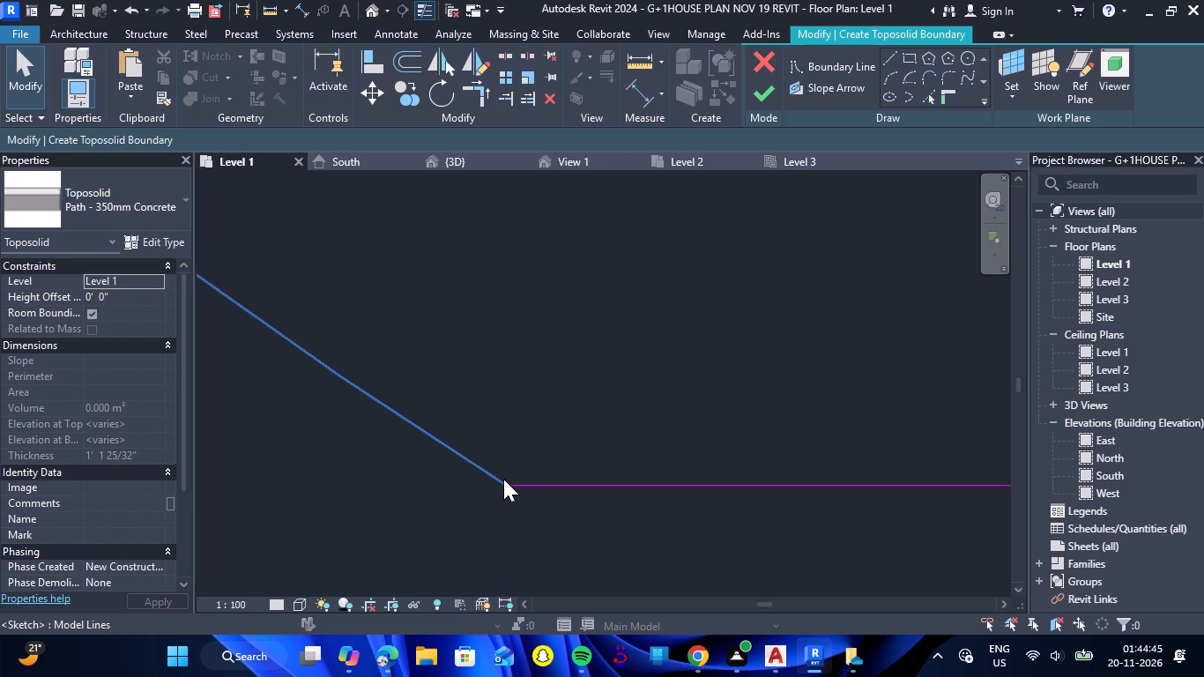
# Undo the southwest corner edits and the outer corner arc, back to before the arc inside the west rectangle was deleted.
pyautogui.scroll(-15, 412, 464)
pyautogui.scroll(-11, 434, 452)
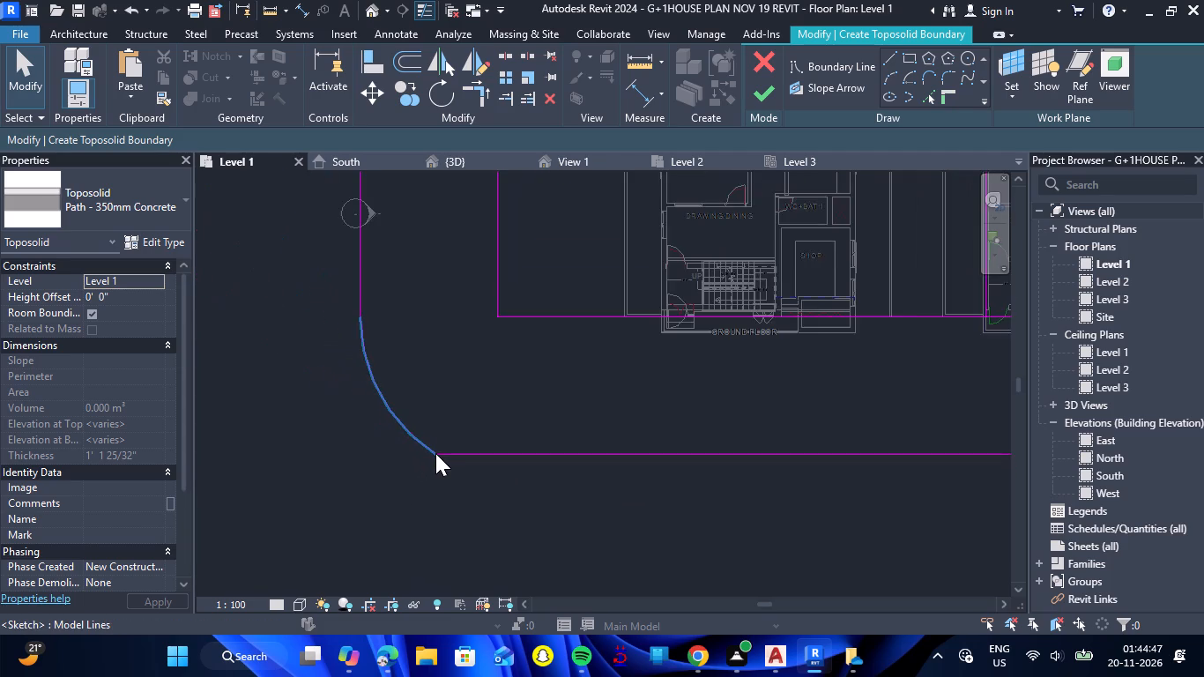
pyautogui.scroll(-3, 435, 453)
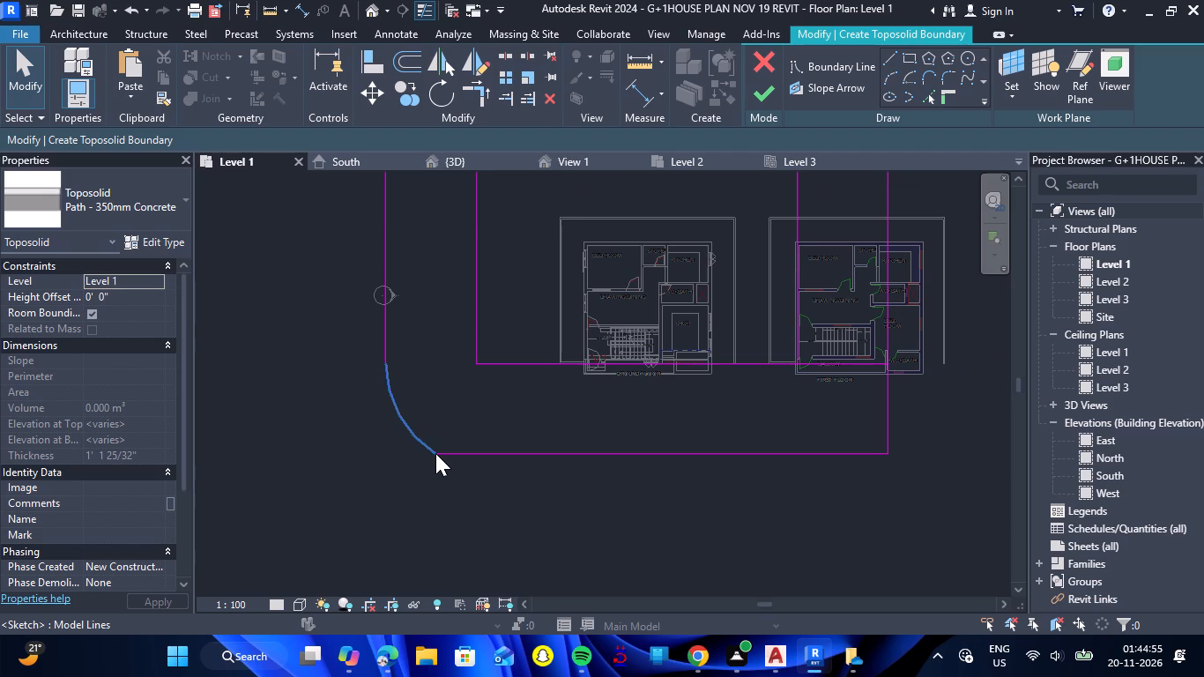
pyautogui.scroll(-3, 443, 450)
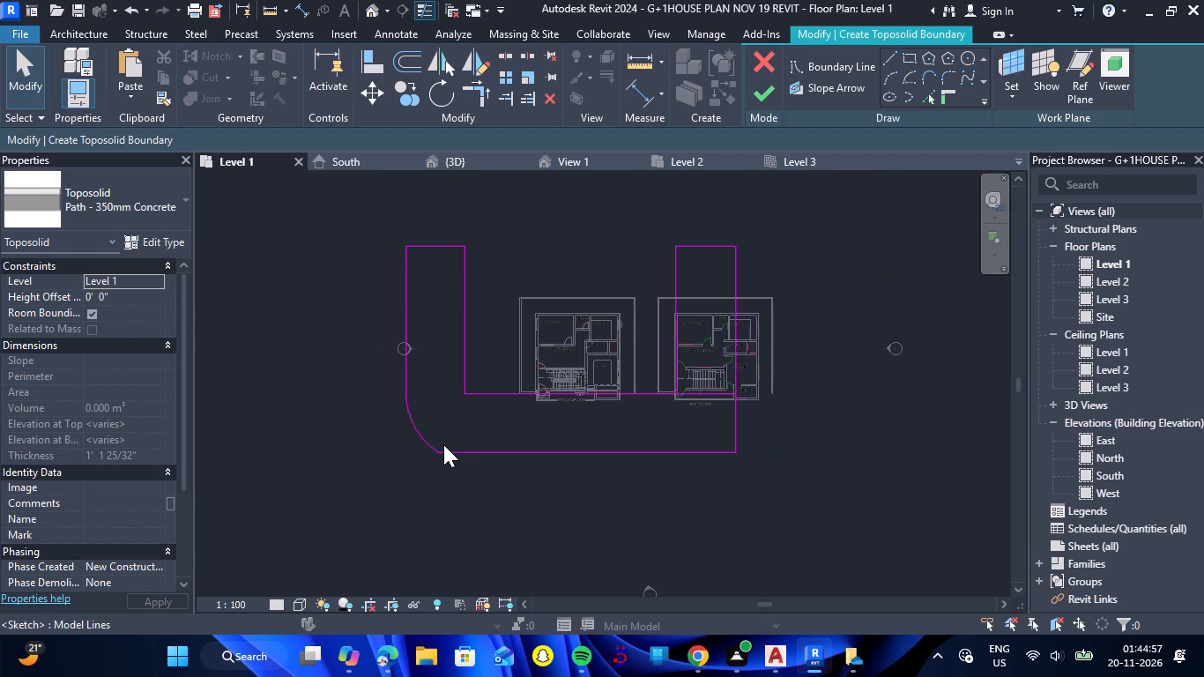
pyautogui.hotkey('ctrl', 'z')
pyautogui.hotkey('ctrl', 'z')
pyautogui.hotkey('ctrl', 'z')
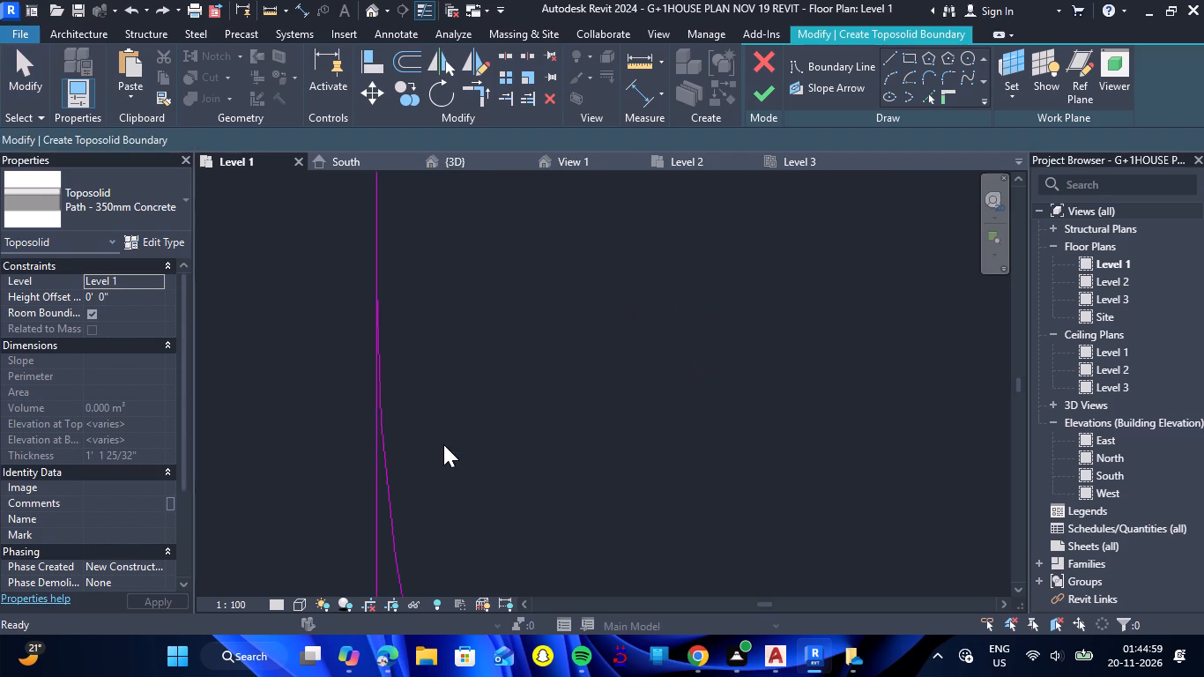
pyautogui.hotkey('ctrl', 'z')
pyautogui.hotkey('ctrl', 'z')
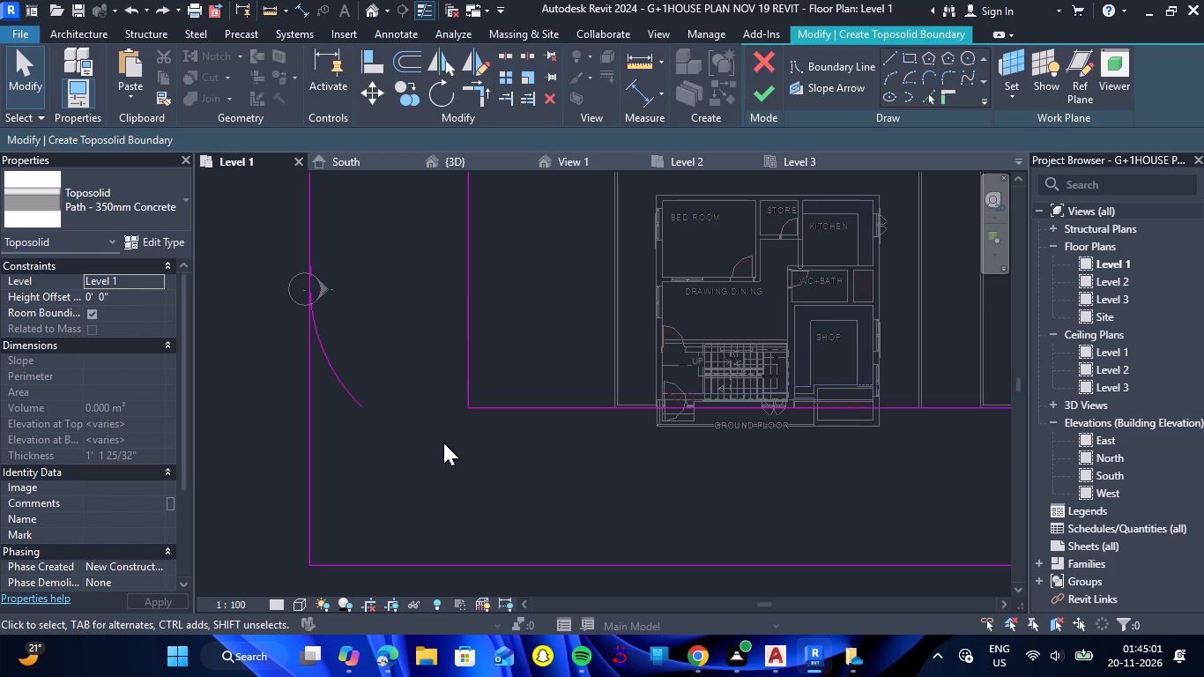
# Delete the restored arc inside the west rectangle.
pyautogui.click(331, 365)
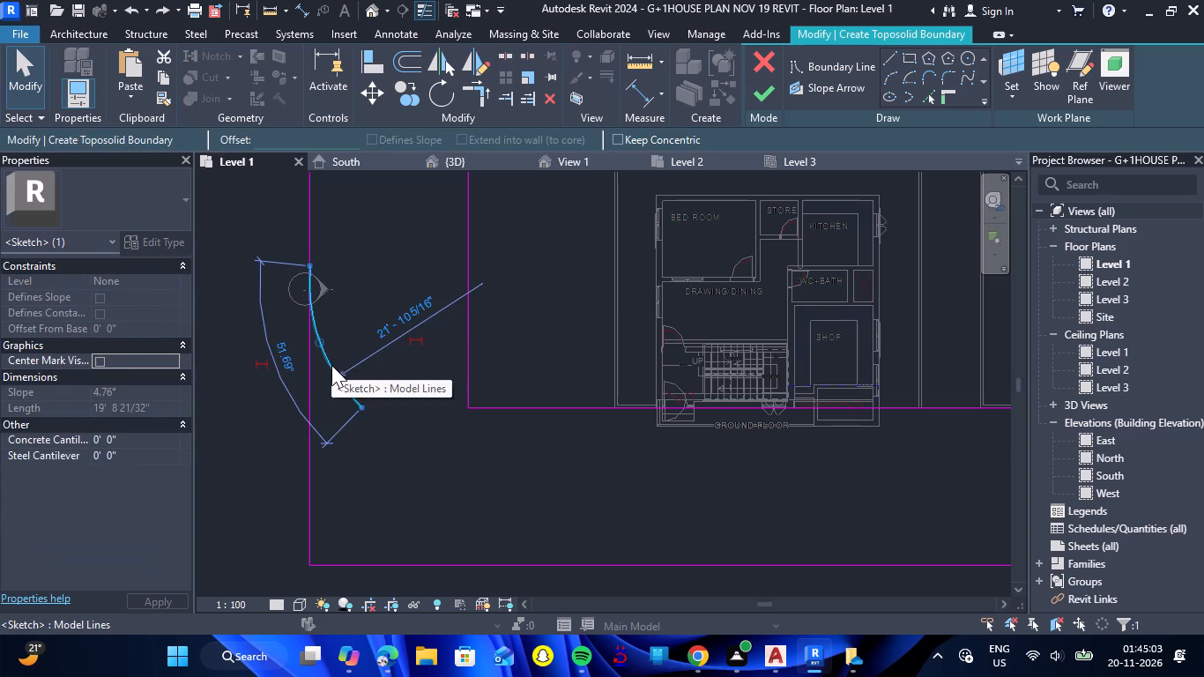
pyautogui.press('Delete')
# Draw a circle of about 5'-6" radius inside the path's southwest corner.
pyautogui.scroll(-4, 374, 395)
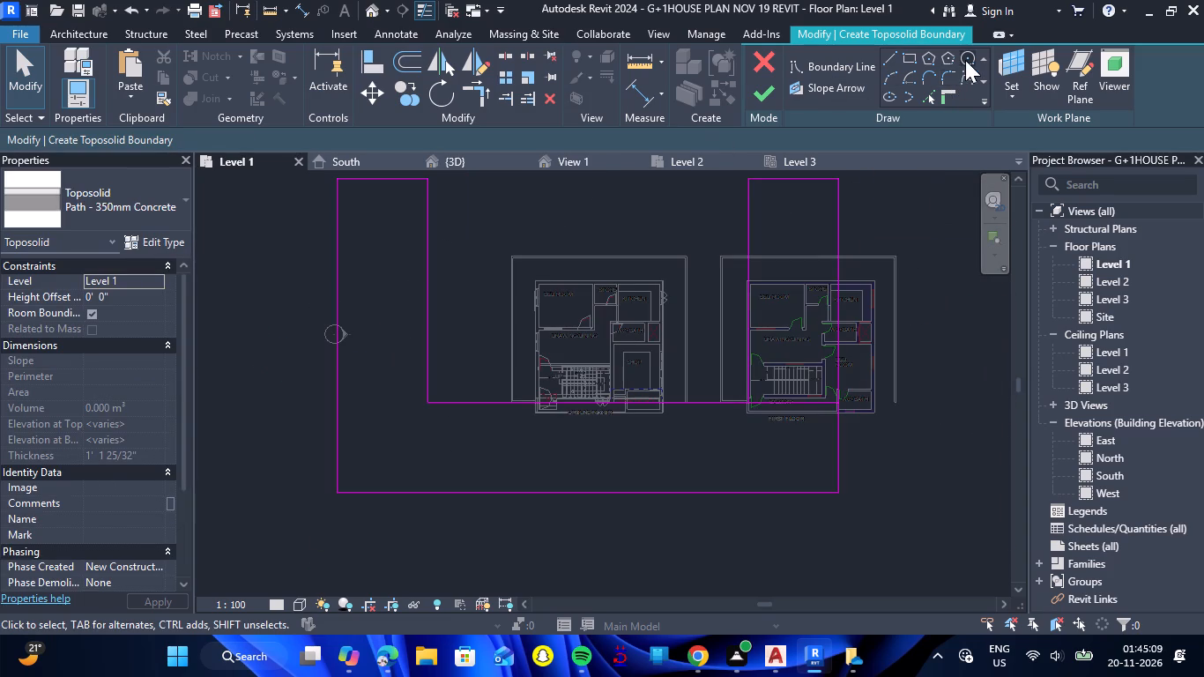
pyautogui.click(965, 60)
pyautogui.click(379, 435)
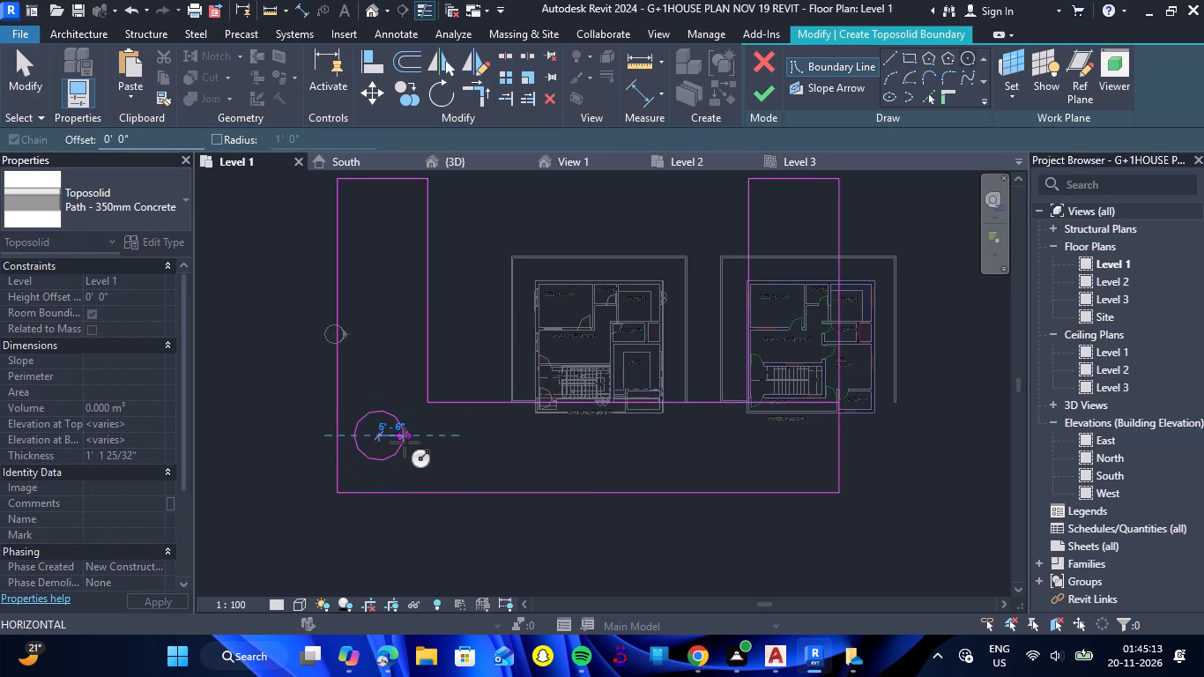
pyautogui.click(405, 443)
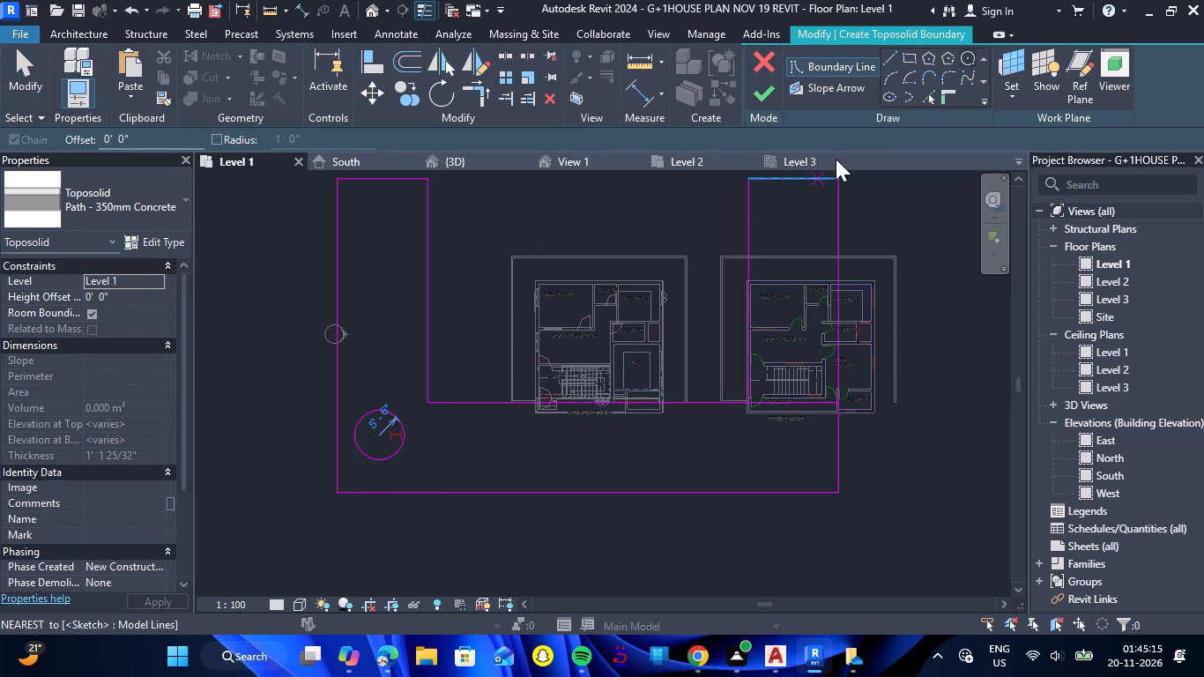
# Draw a semicircular arc of 10'-0" radius bulging outward from the west edge, starting at the outer southwest corner.
pyautogui.click(888, 78)
pyautogui.click(338, 491)
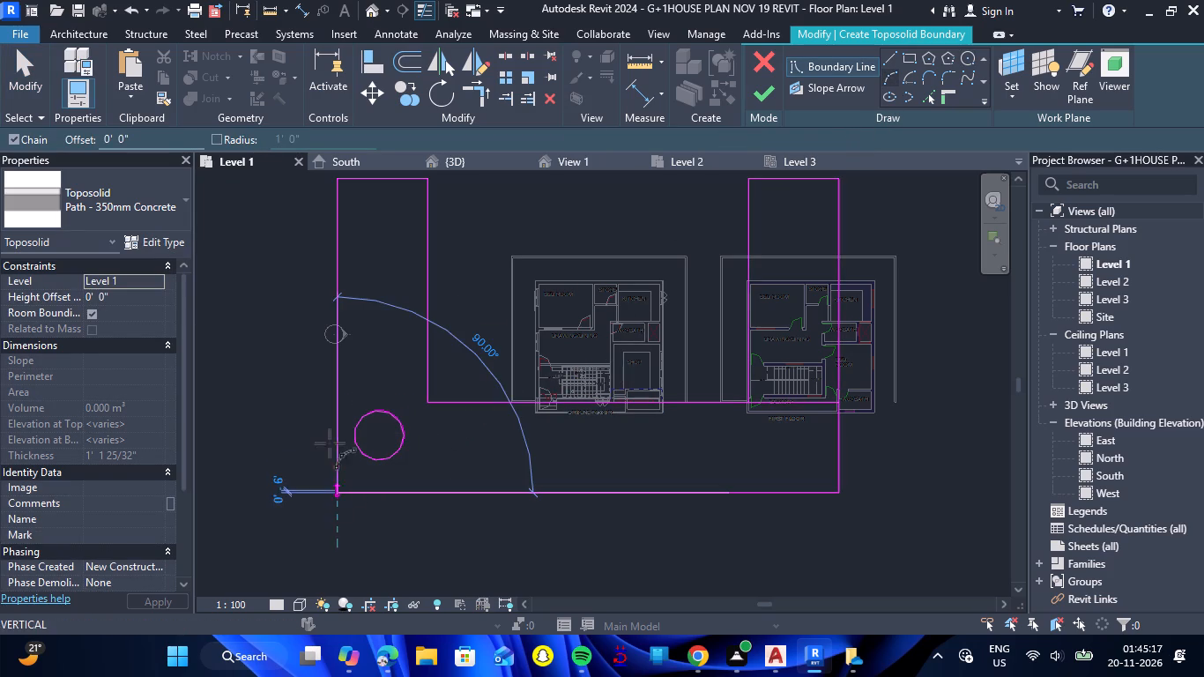
pyautogui.click(340, 407)
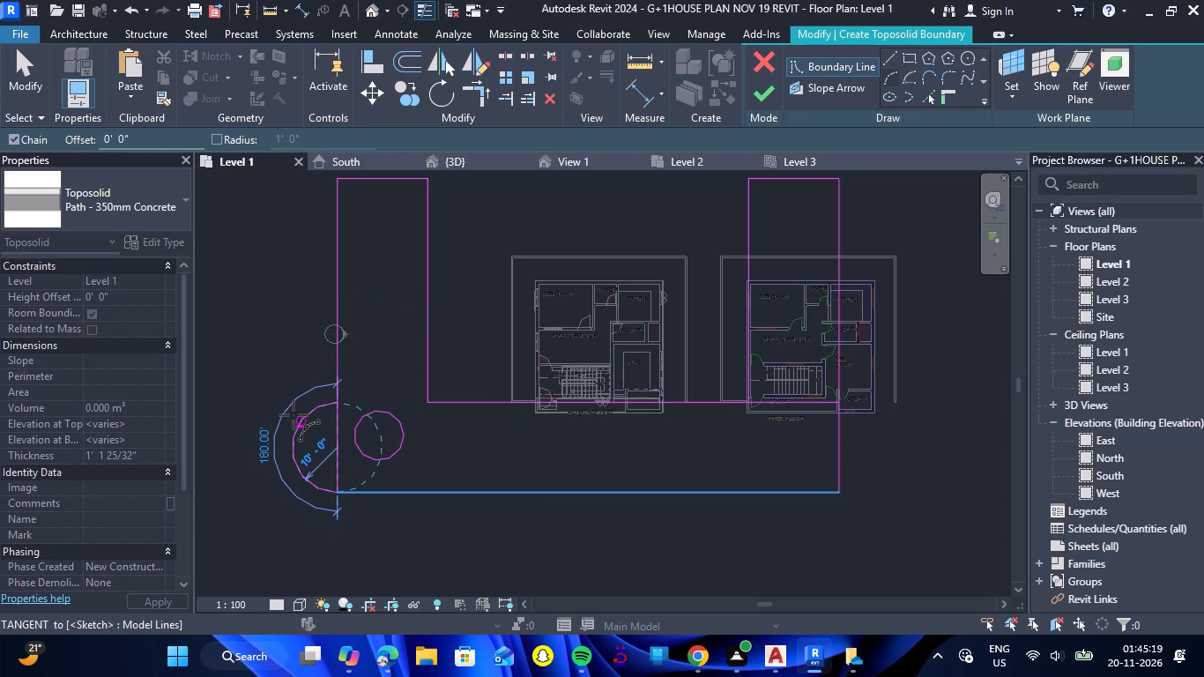
pyautogui.click(294, 415)
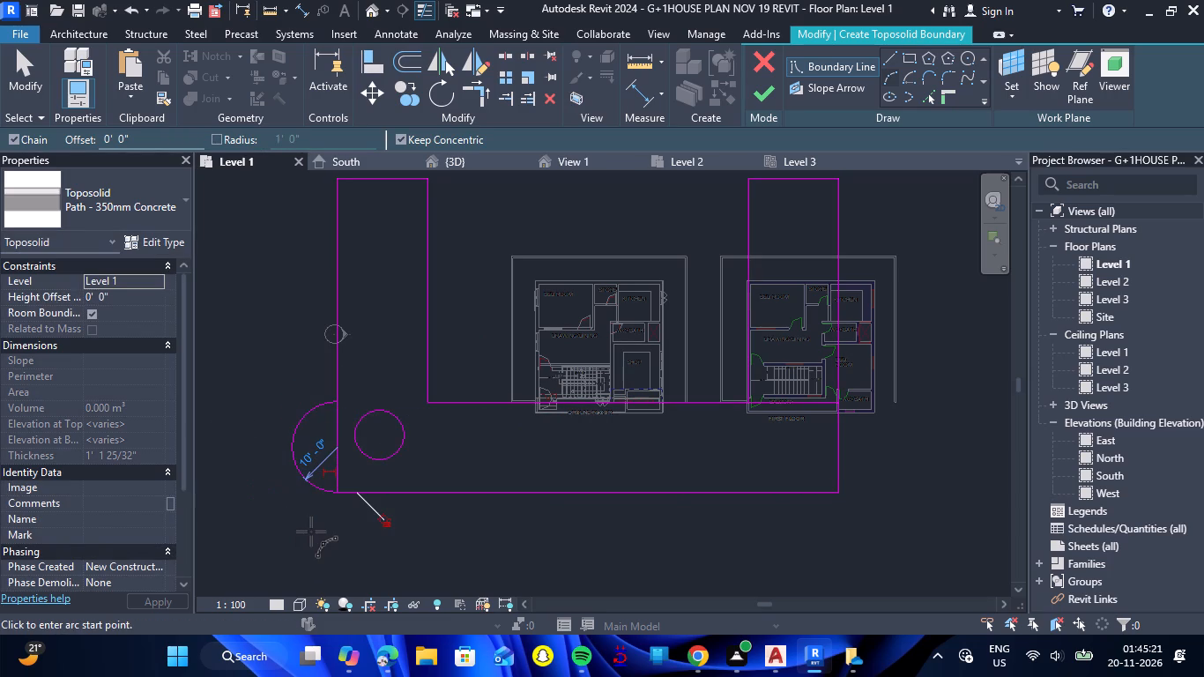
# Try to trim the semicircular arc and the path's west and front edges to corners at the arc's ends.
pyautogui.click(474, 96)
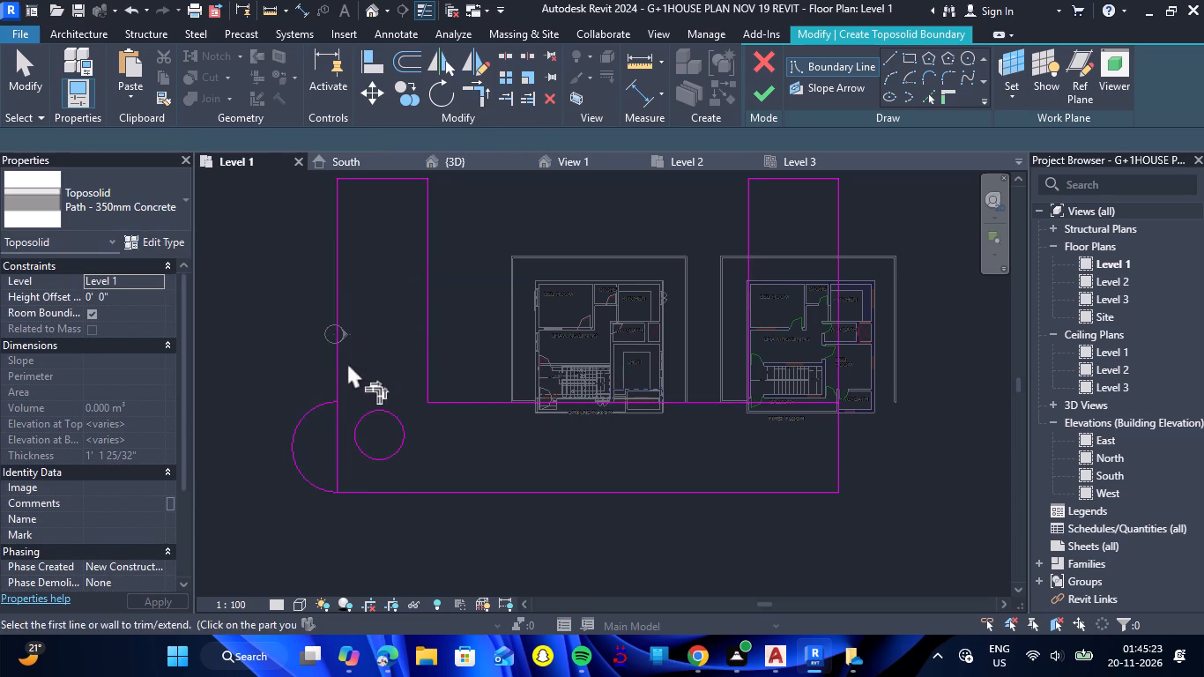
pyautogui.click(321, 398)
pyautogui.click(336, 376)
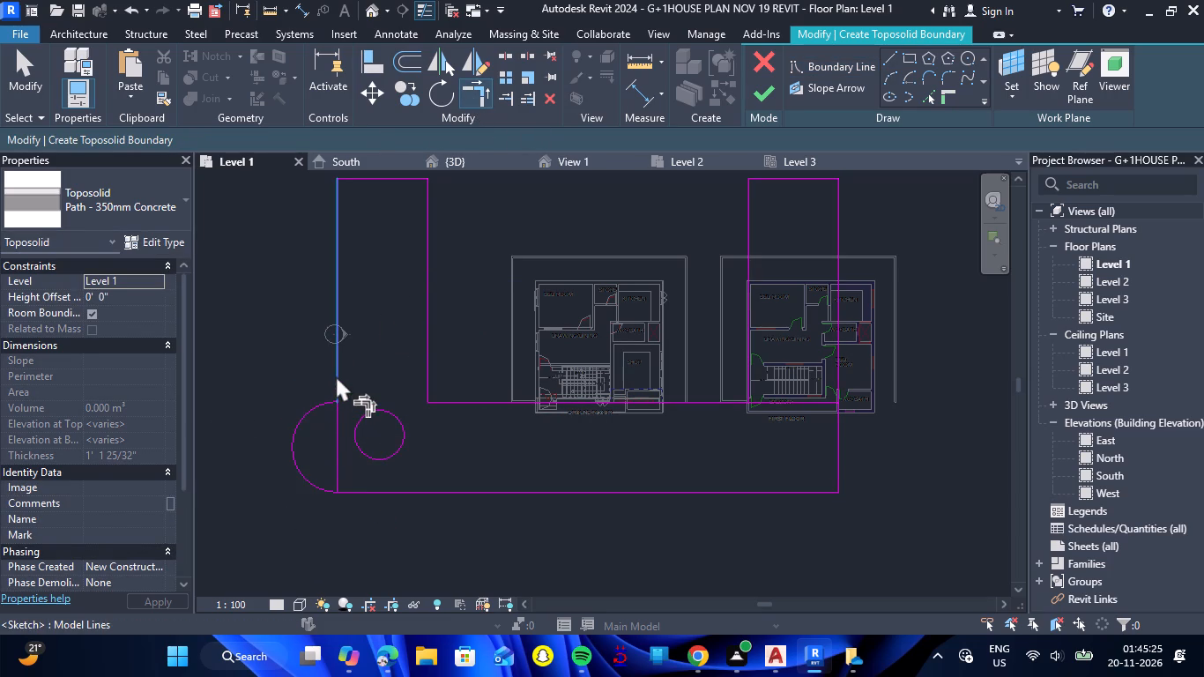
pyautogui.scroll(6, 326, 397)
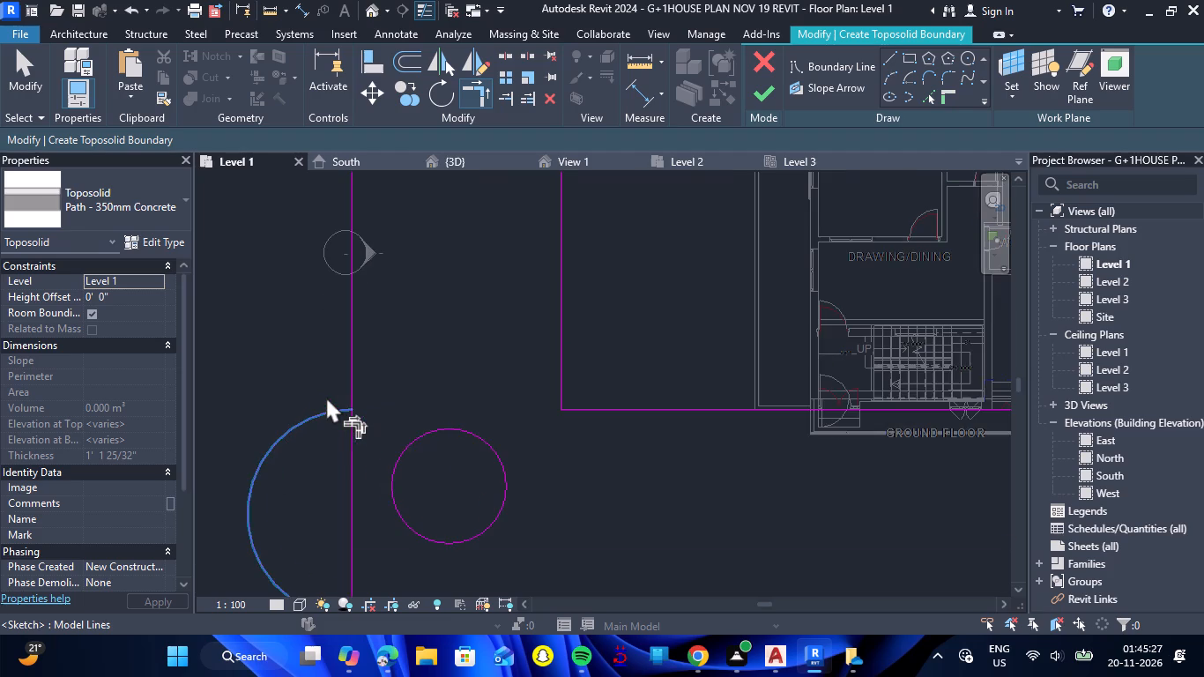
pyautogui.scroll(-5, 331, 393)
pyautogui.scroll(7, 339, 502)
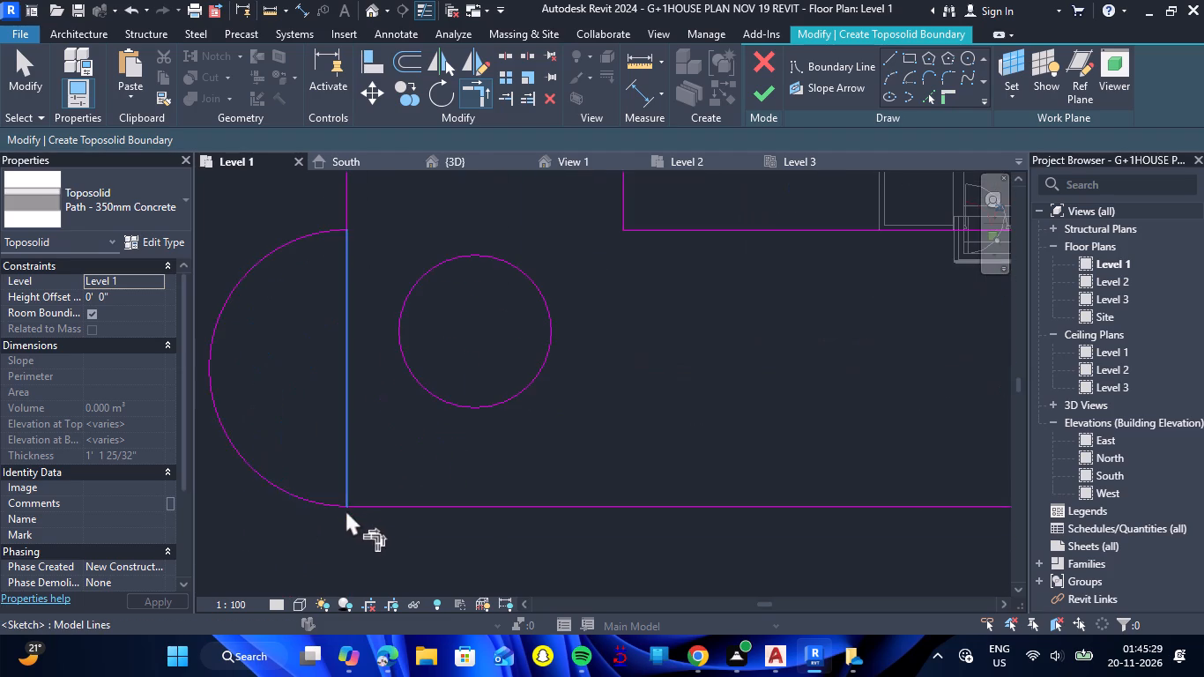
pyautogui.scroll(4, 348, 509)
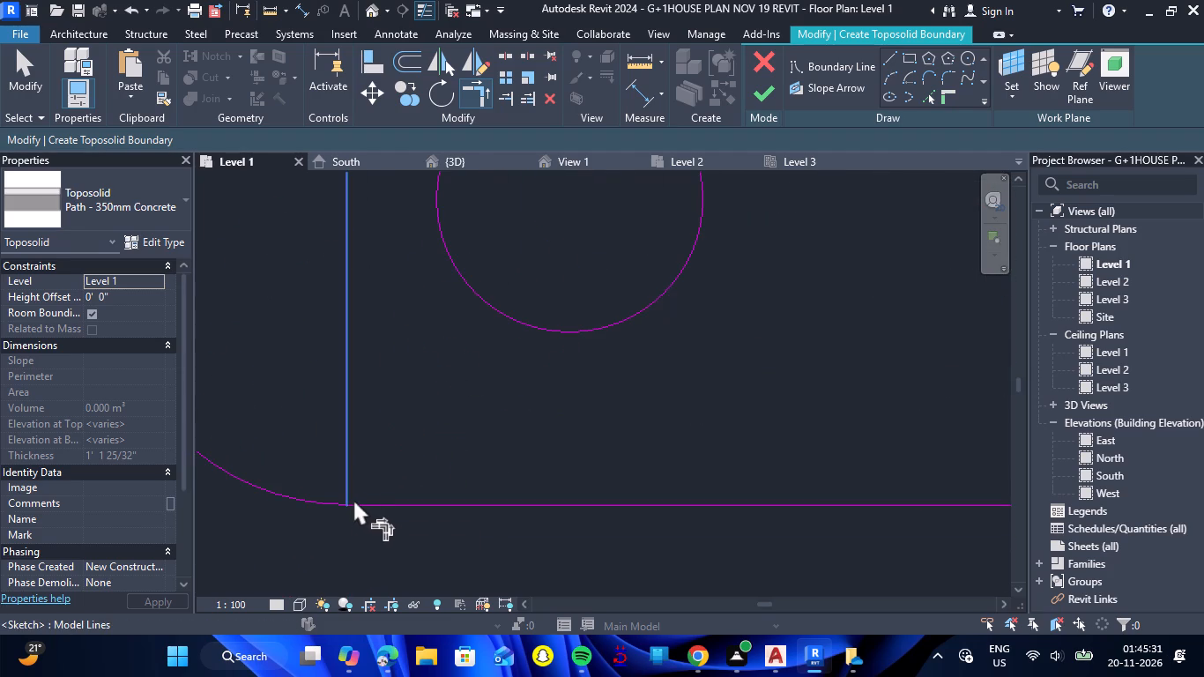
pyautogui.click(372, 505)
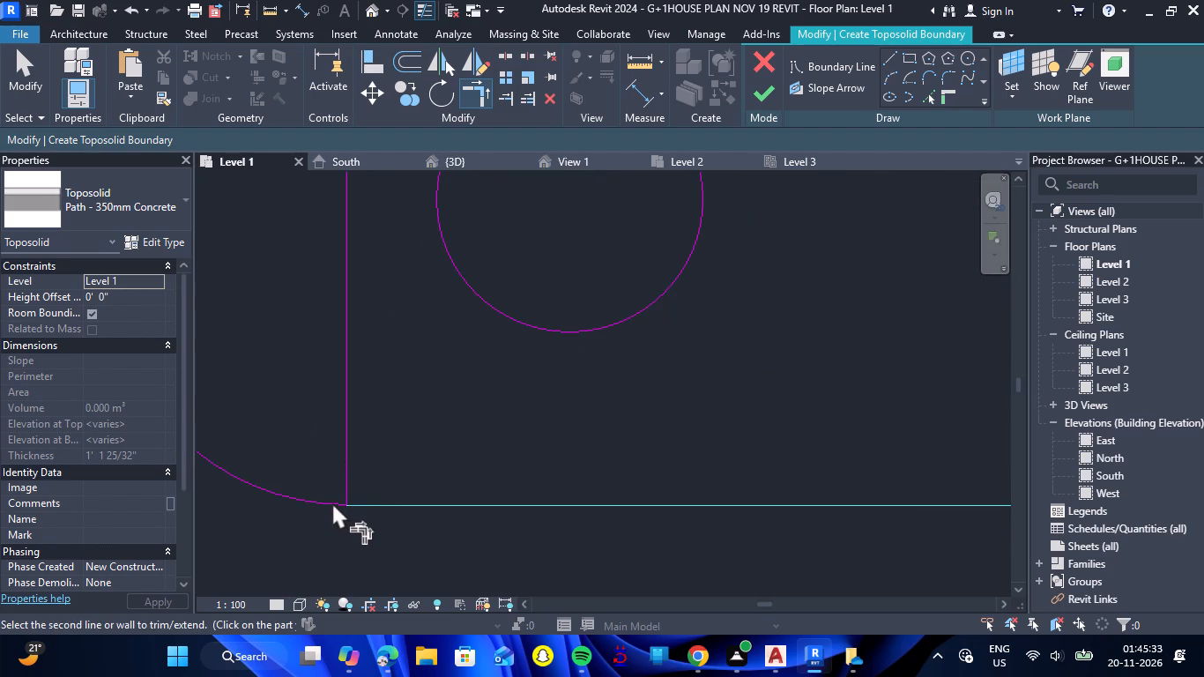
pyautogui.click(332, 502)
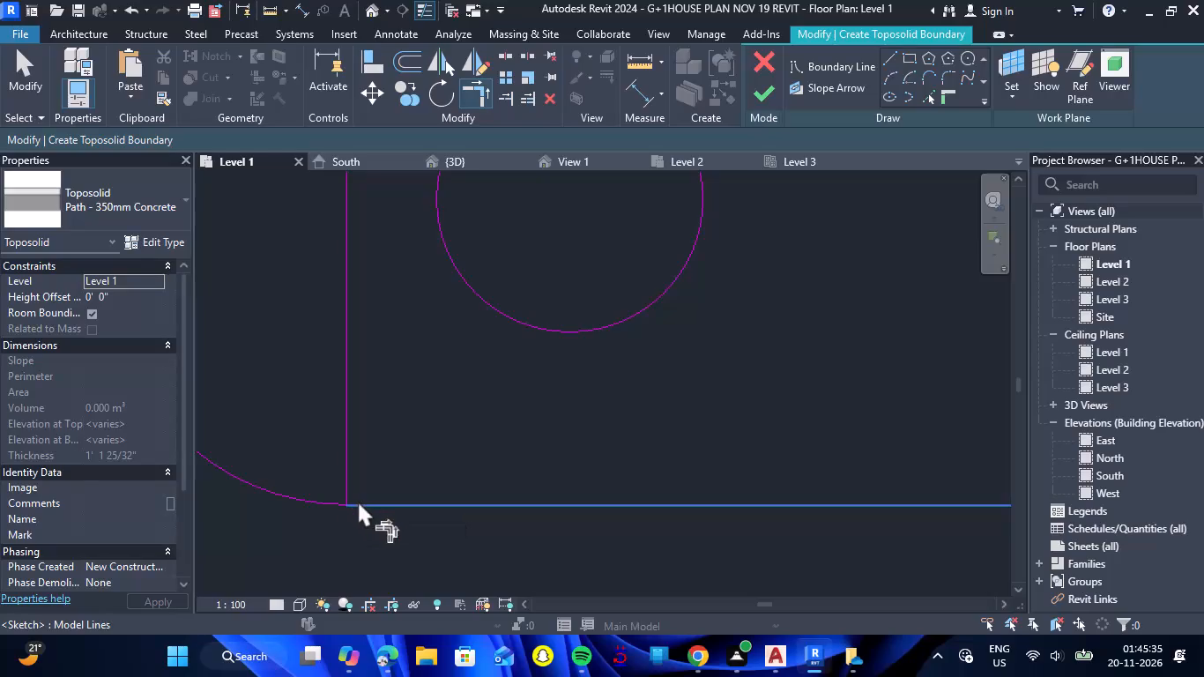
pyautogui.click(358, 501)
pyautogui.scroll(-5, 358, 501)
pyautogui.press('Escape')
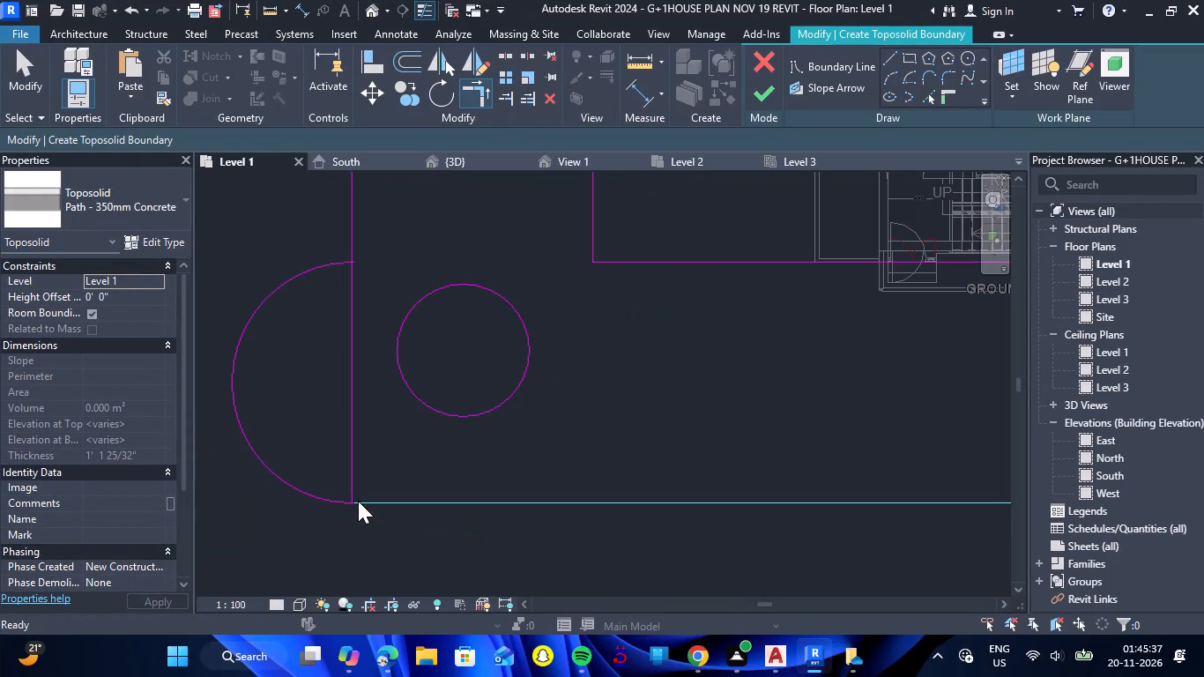
# Split the path's west edge at the arc's upper end and delete the segment spanning the arc's opening.
pyautogui.scroll(11, 359, 230)
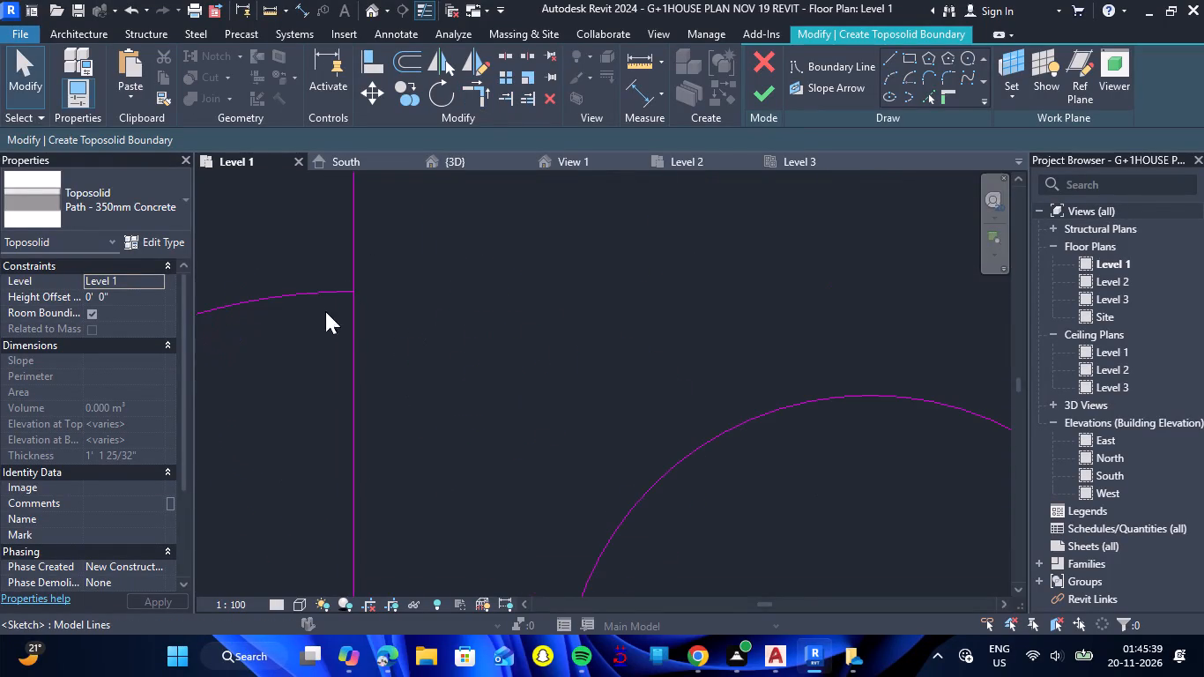
pyautogui.scroll(6, 347, 284)
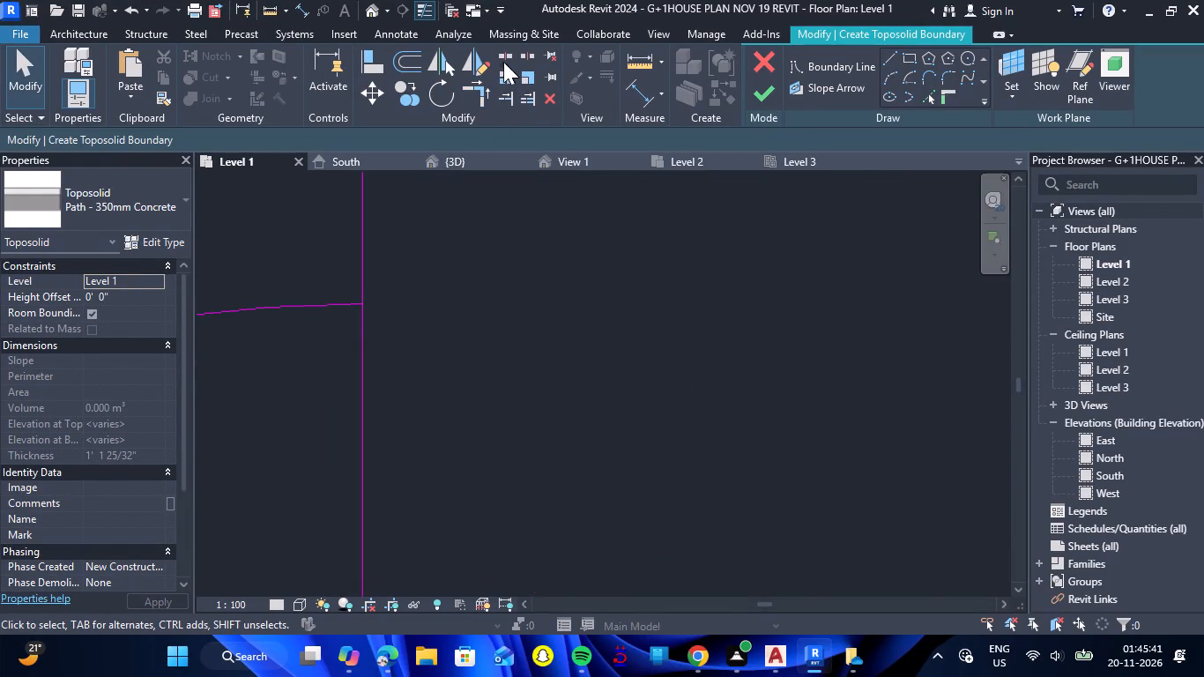
pyautogui.click(502, 60)
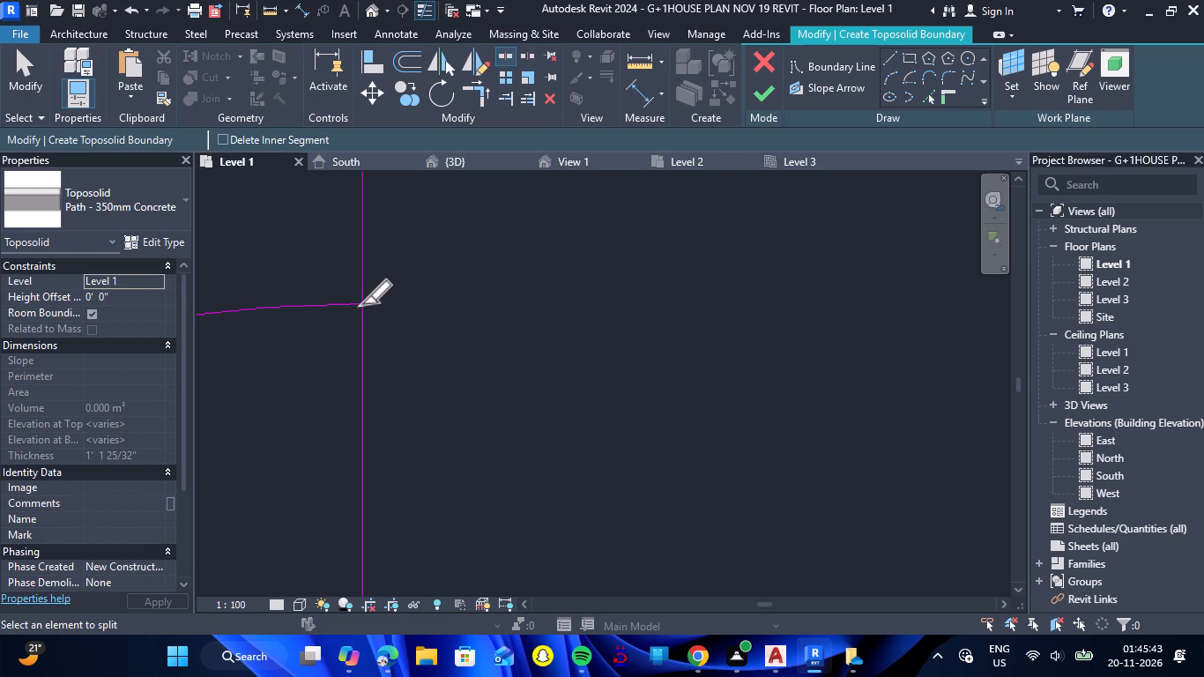
pyautogui.scroll(15, 361, 304)
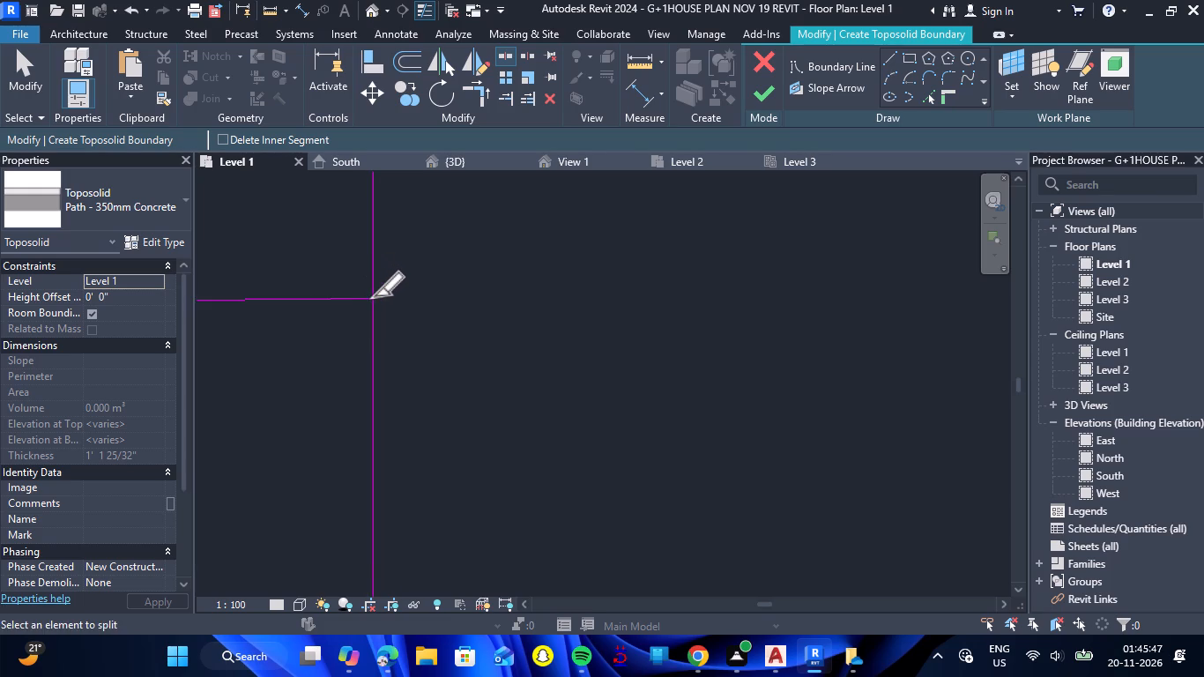
pyautogui.click(374, 296)
pyautogui.press('Escape')
pyautogui.click(372, 334)
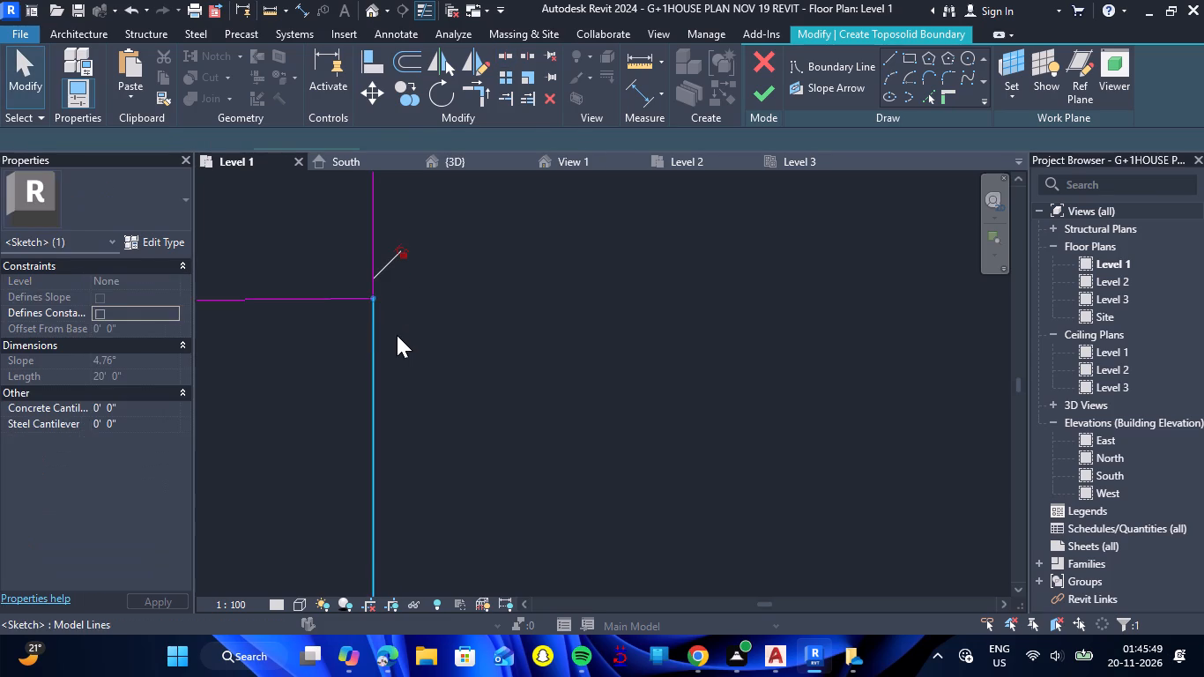
pyautogui.press('Delete')
# Examine the overall path boundary, including the rounded southwest end and the circle inside it.
pyautogui.scroll(-9, 416, 331)
pyautogui.scroll(-16, 457, 264)
pyautogui.scroll(-17, 457, 271)
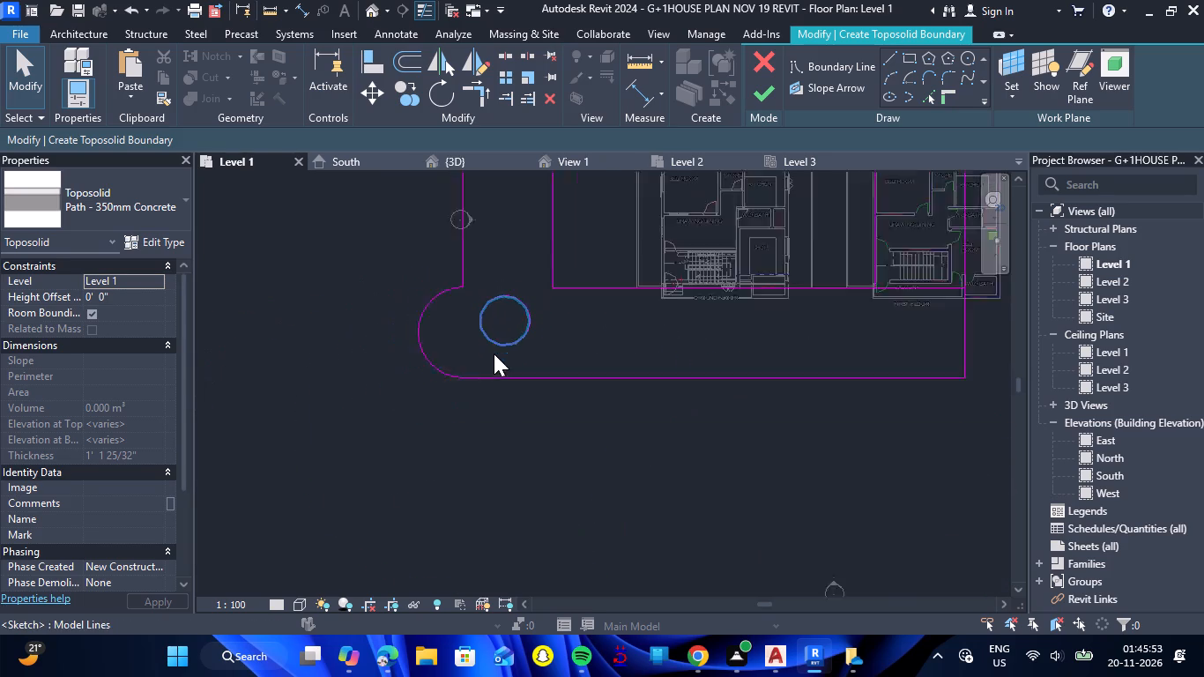
pyautogui.scroll(-3, 514, 395)
pyautogui.scroll(5, 496, 316)
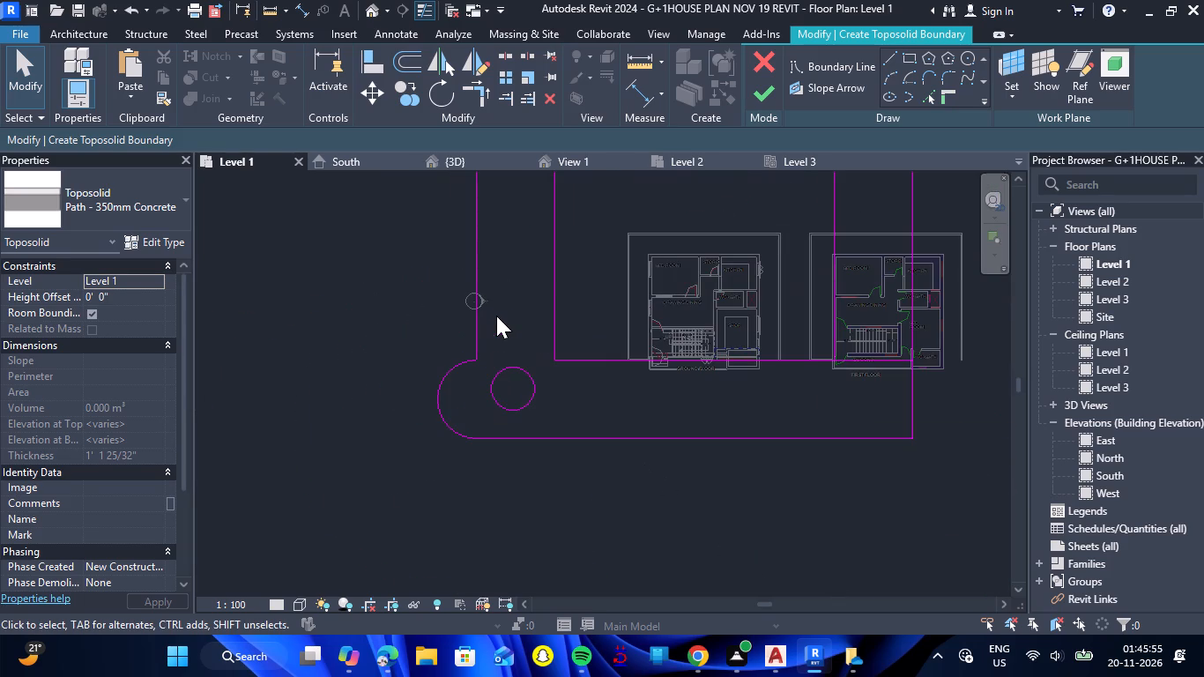
pyautogui.scroll(-3, 496, 316)
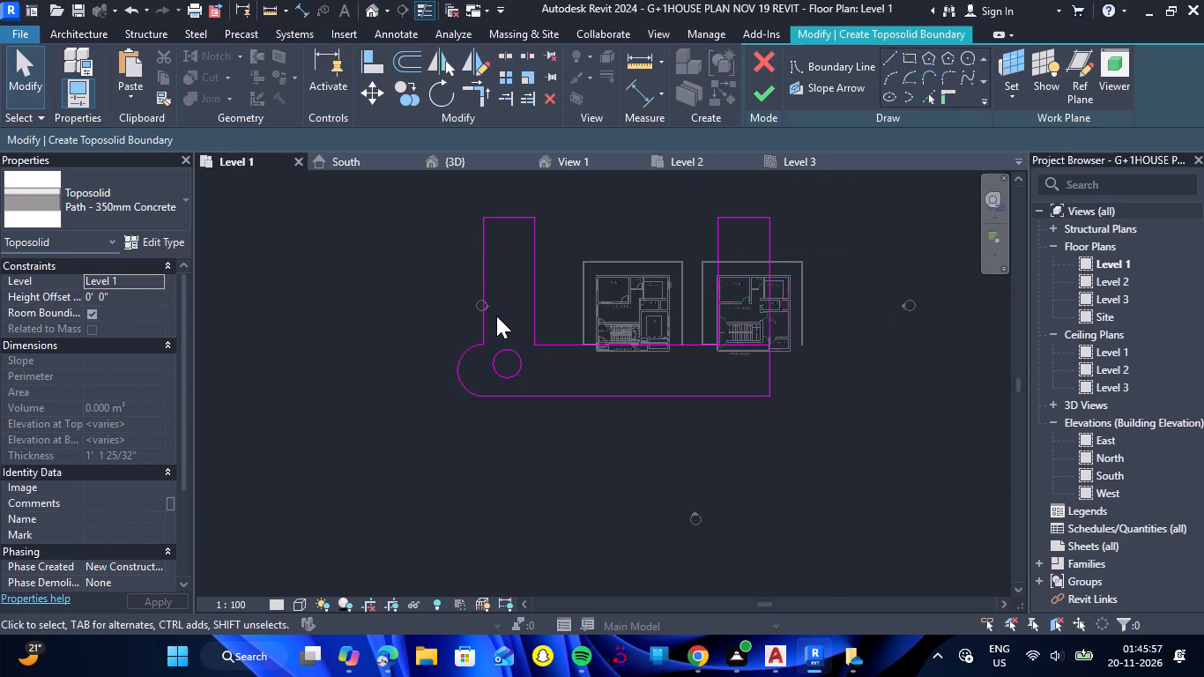
pyautogui.scroll(6, 502, 324)
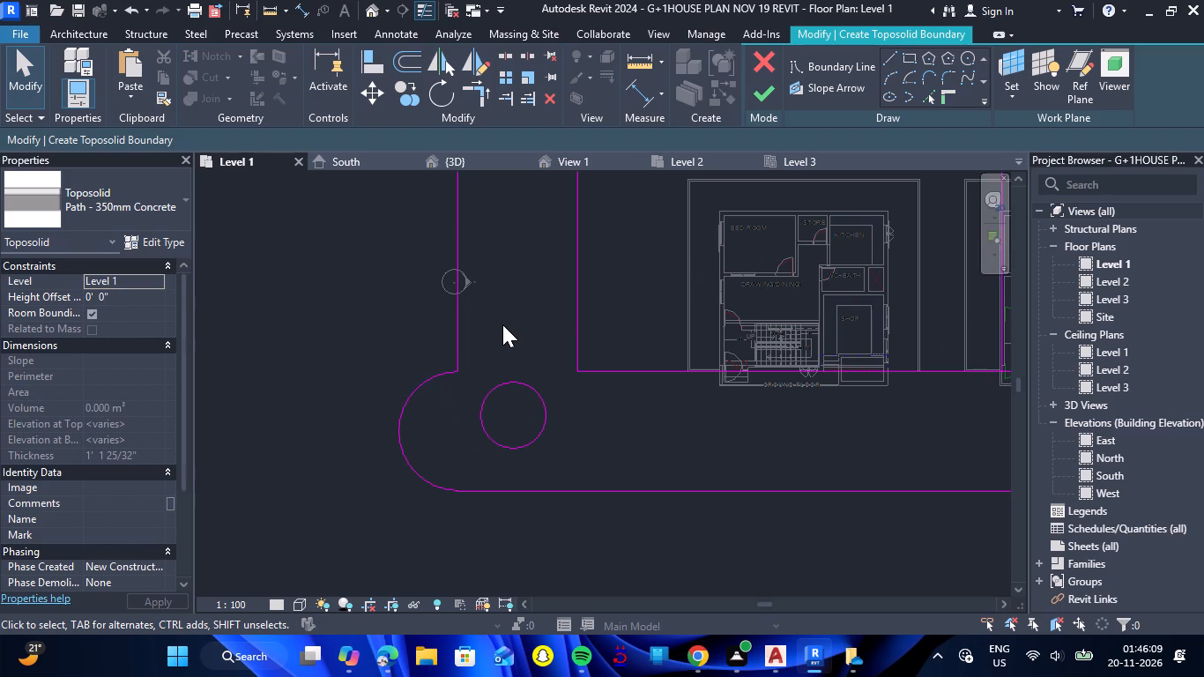
pyautogui.scroll(-6, 600, 331)
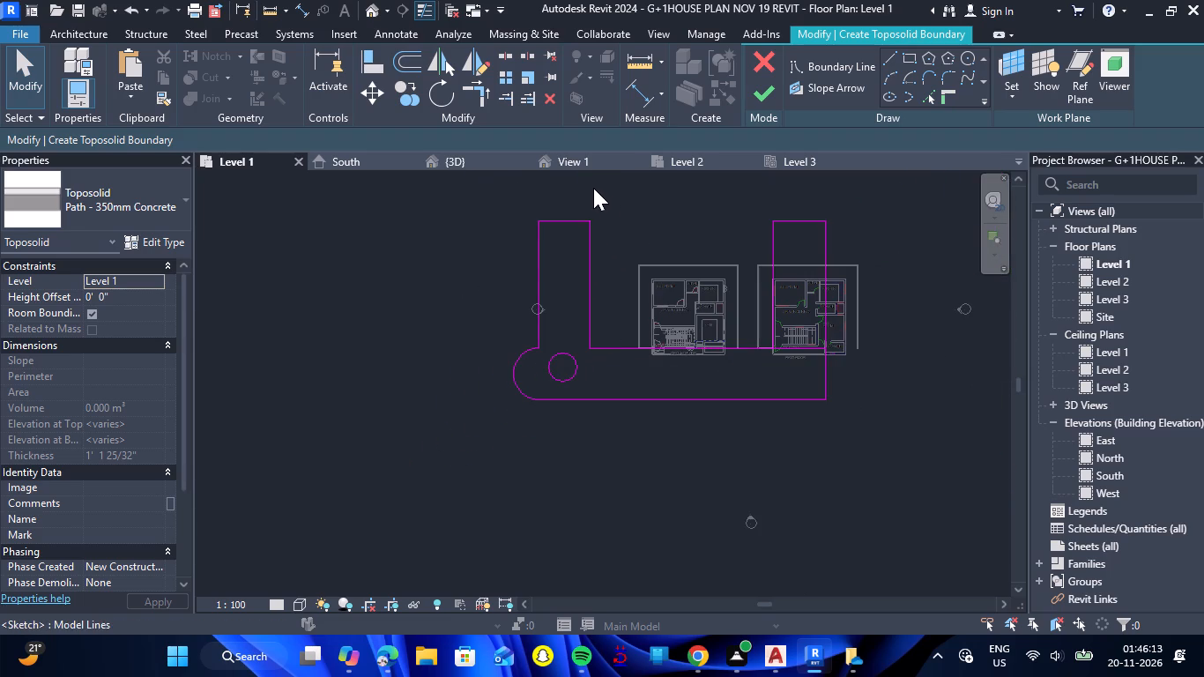
pyautogui.scroll(2, 591, 189)
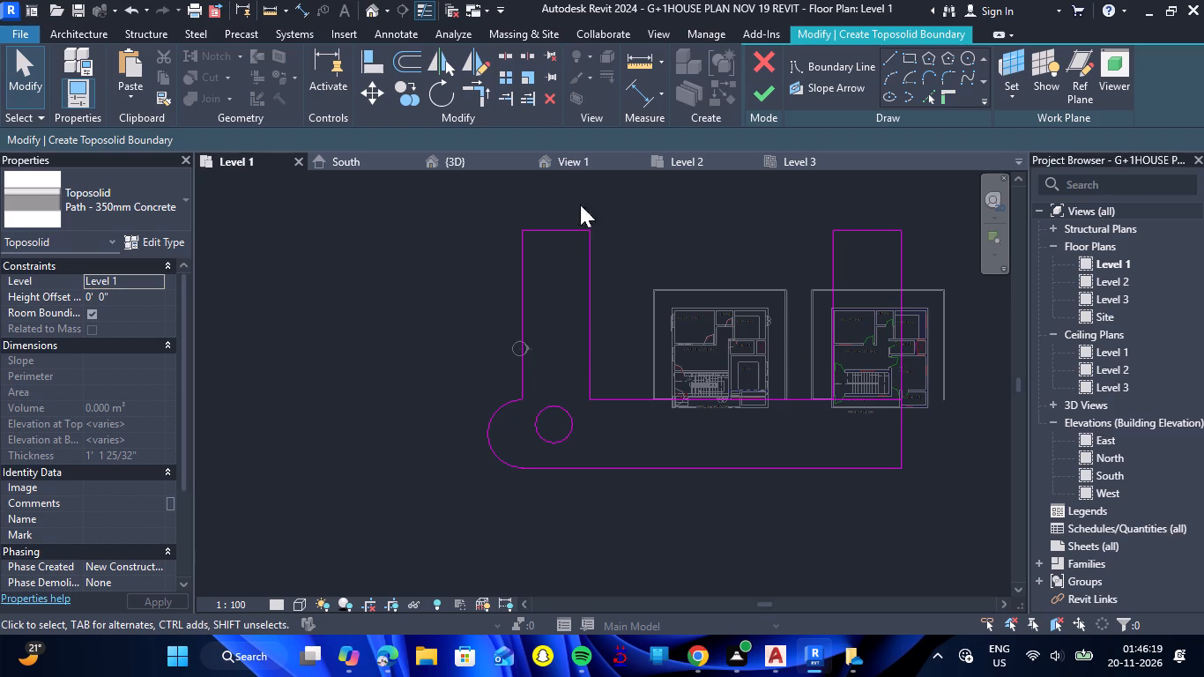
pyautogui.scroll(-2, 553, 142)
pyautogui.scroll(4, 550, 486)
pyautogui.scroll(-7, 550, 486)
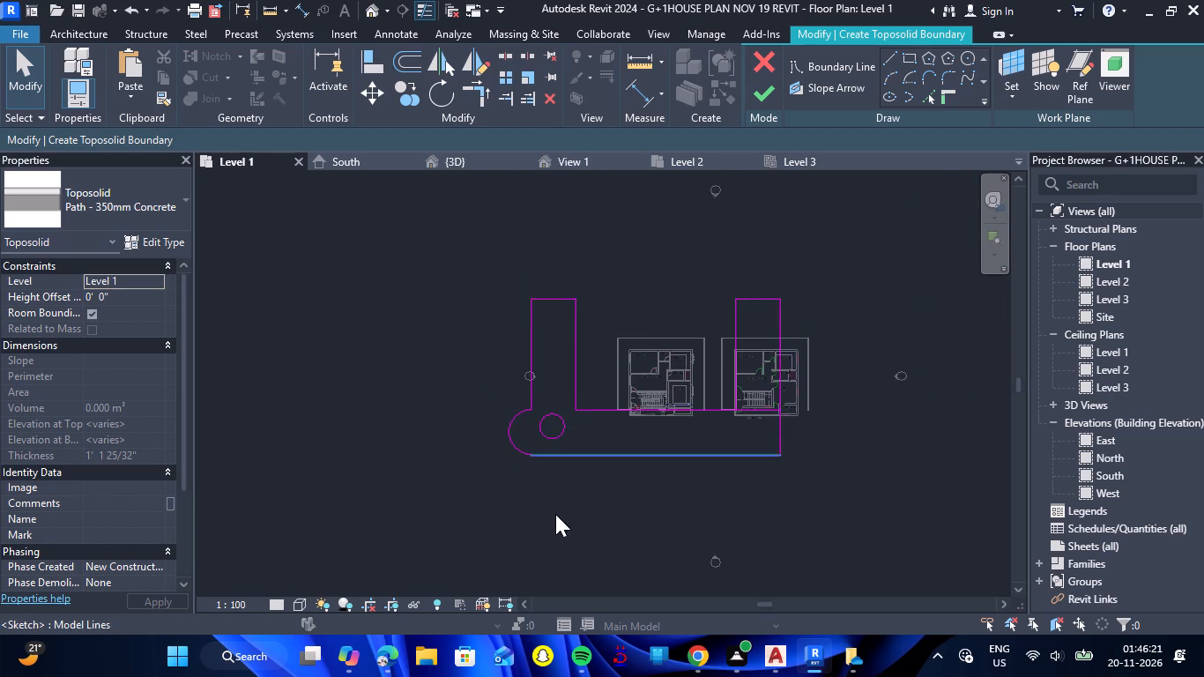
pyautogui.scroll(4, 555, 513)
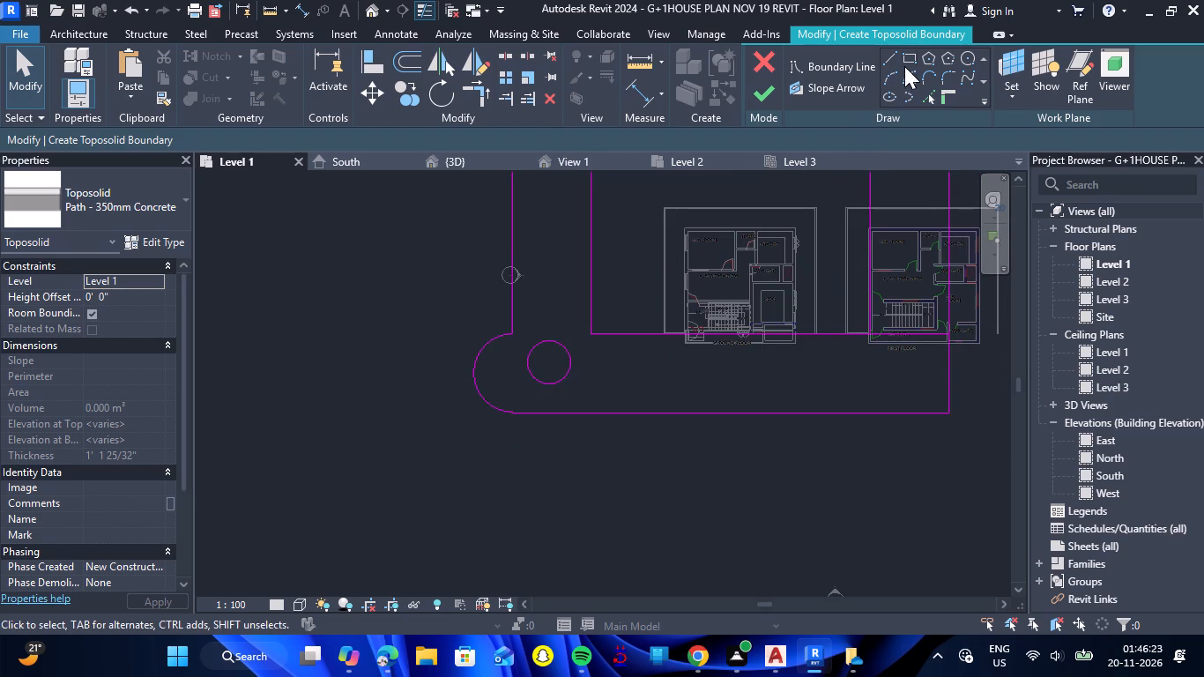
pyautogui.scroll(-2, 615, 465)
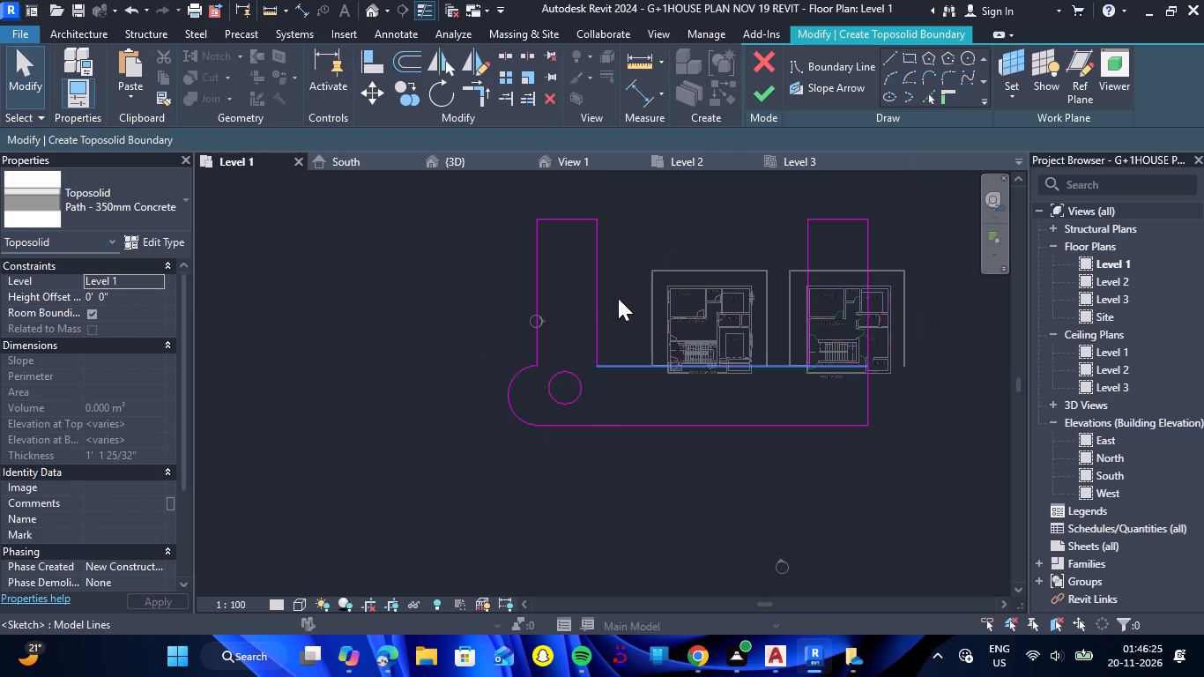
# Copy the west leg's two side lines and top line straight down, from their upper west corner to the arc's lower end.
pyautogui.click(620, 281)
pyautogui.moveTo(626, 301); pyautogui.dragTo(497, 239)
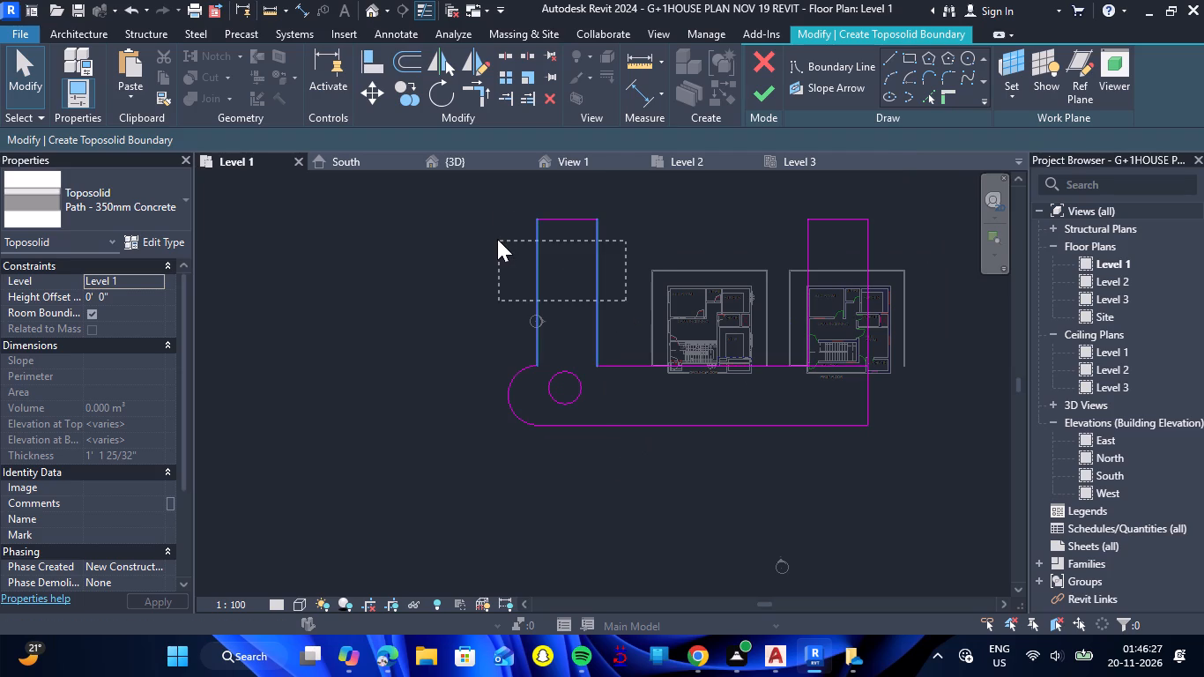
pyautogui.moveTo(497, 239); pyautogui.dragTo(494, 195)
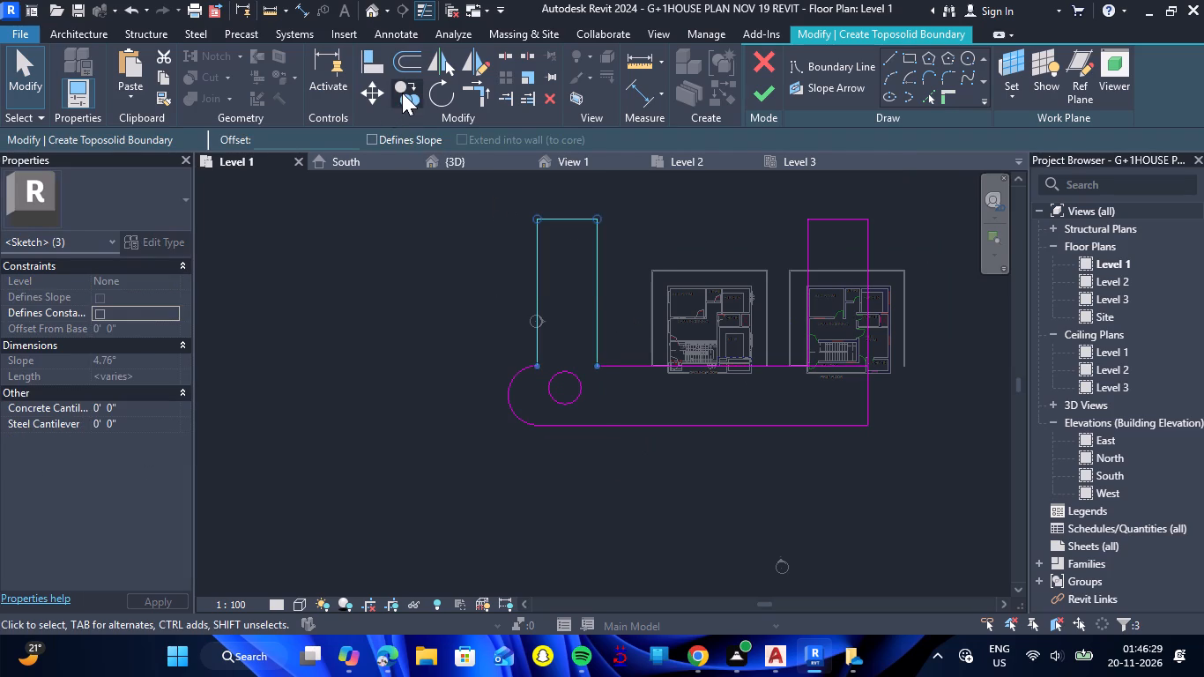
pyautogui.click(402, 93)
pyautogui.click(536, 219)
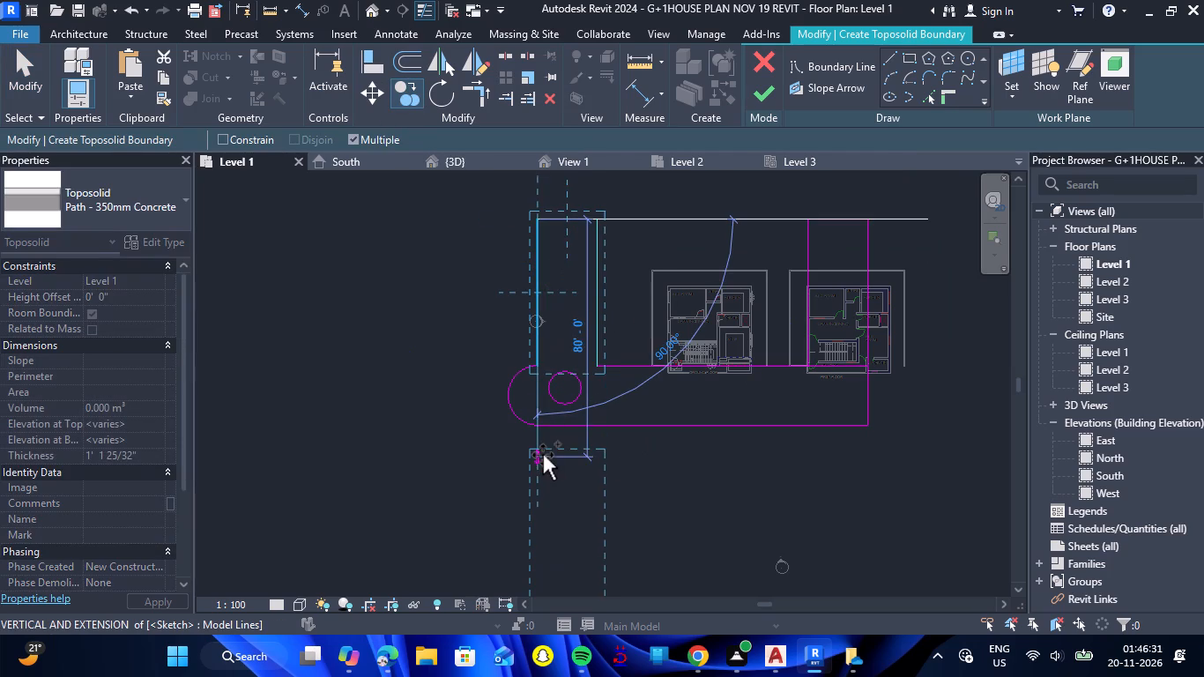
pyautogui.click(544, 430)
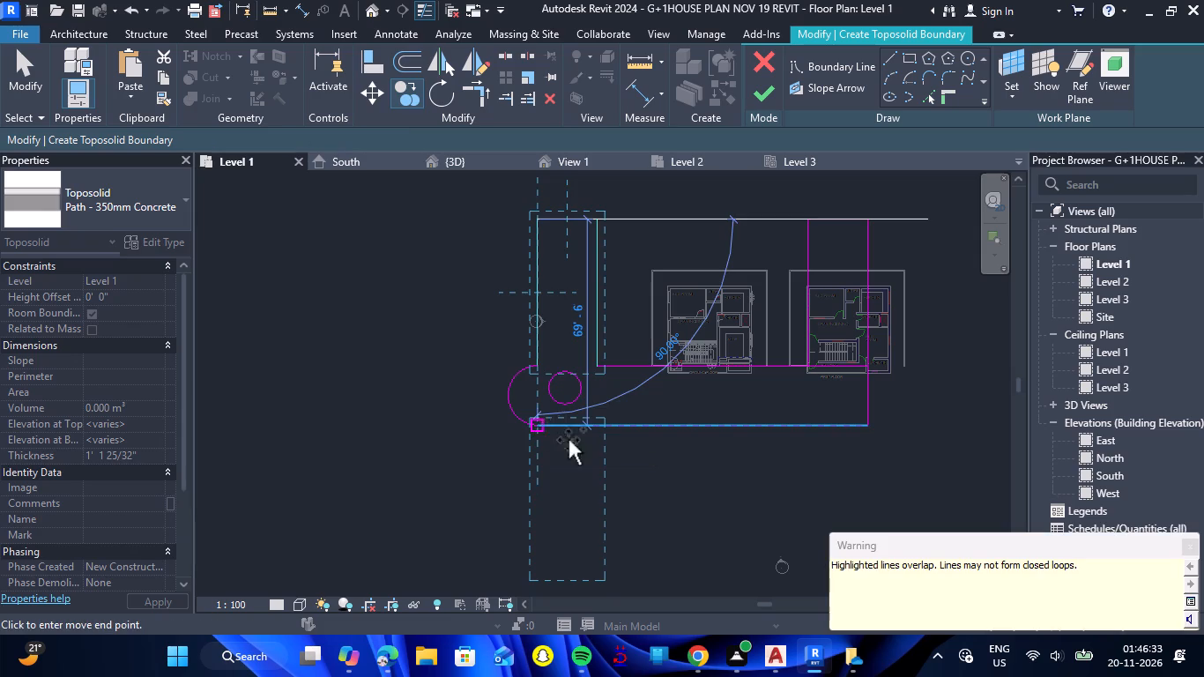
pyautogui.press('Escape')
pyautogui.scroll(2, 634, 451)
pyautogui.press('Escape')
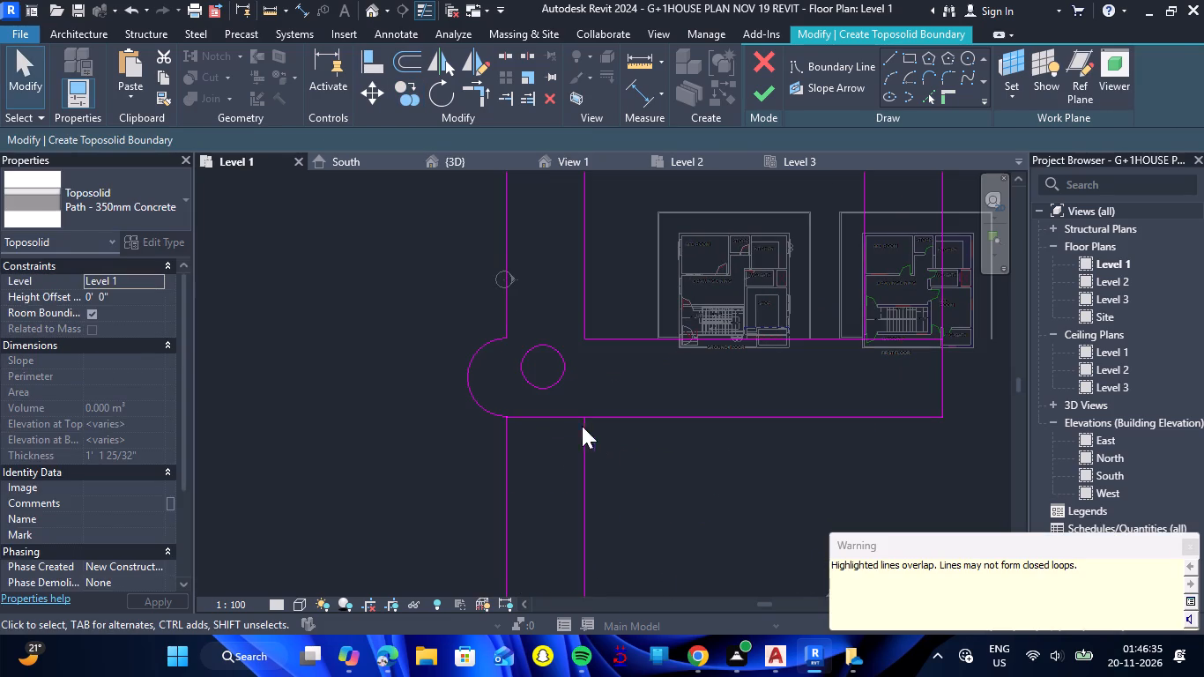
# Delete the copied top line that overlaps the path's front edge.
pyautogui.click(545, 413)
pyautogui.press('Delete')
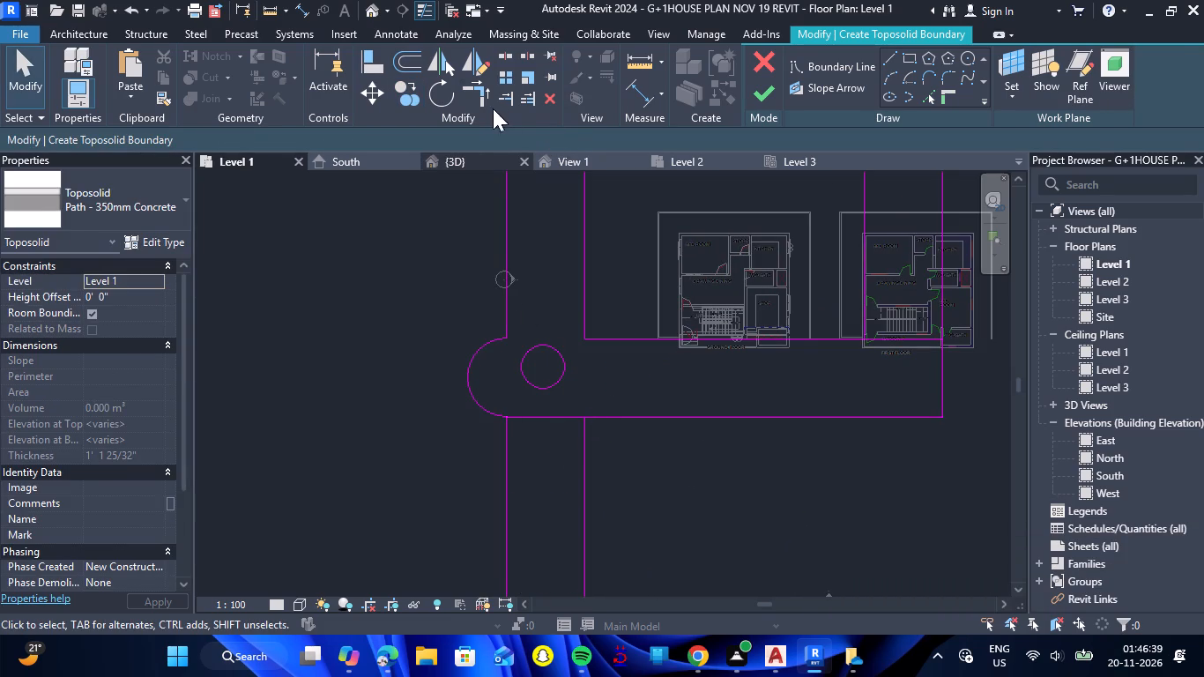
# Trim the path's front edge to a corner with the copied leg's east line, opening the junction.
pyautogui.click(490, 100)
pyautogui.click(608, 413)
pyautogui.click(582, 446)
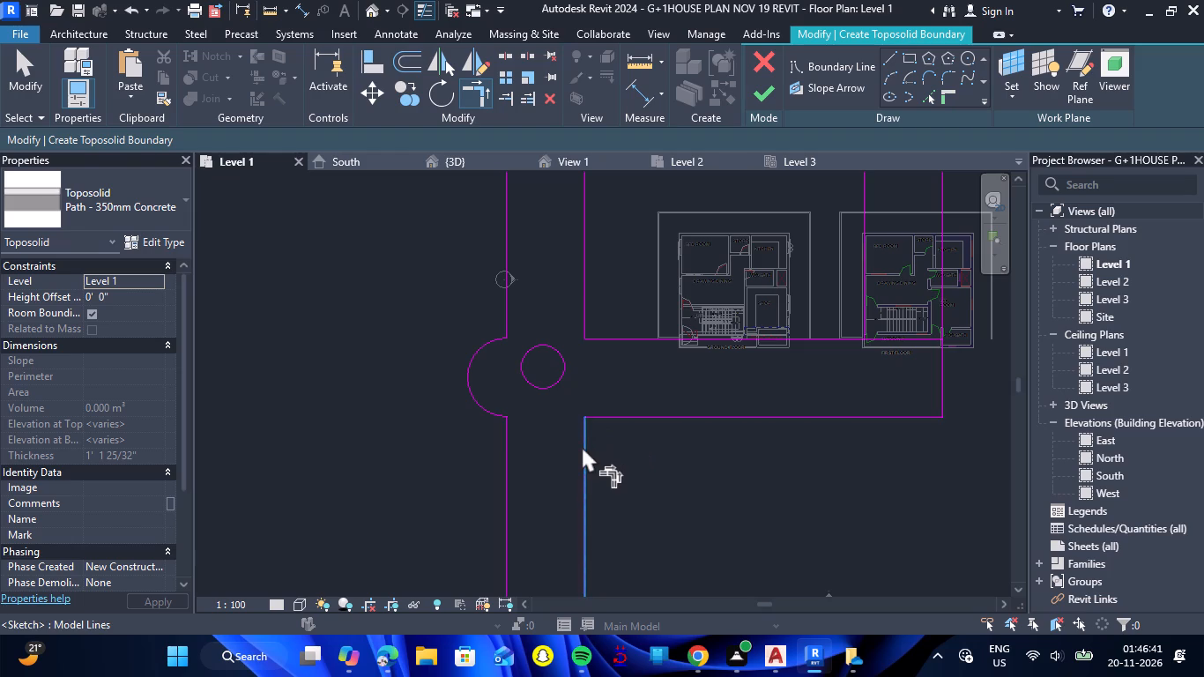
pyautogui.scroll(-6, 617, 435)
pyautogui.press('Escape')
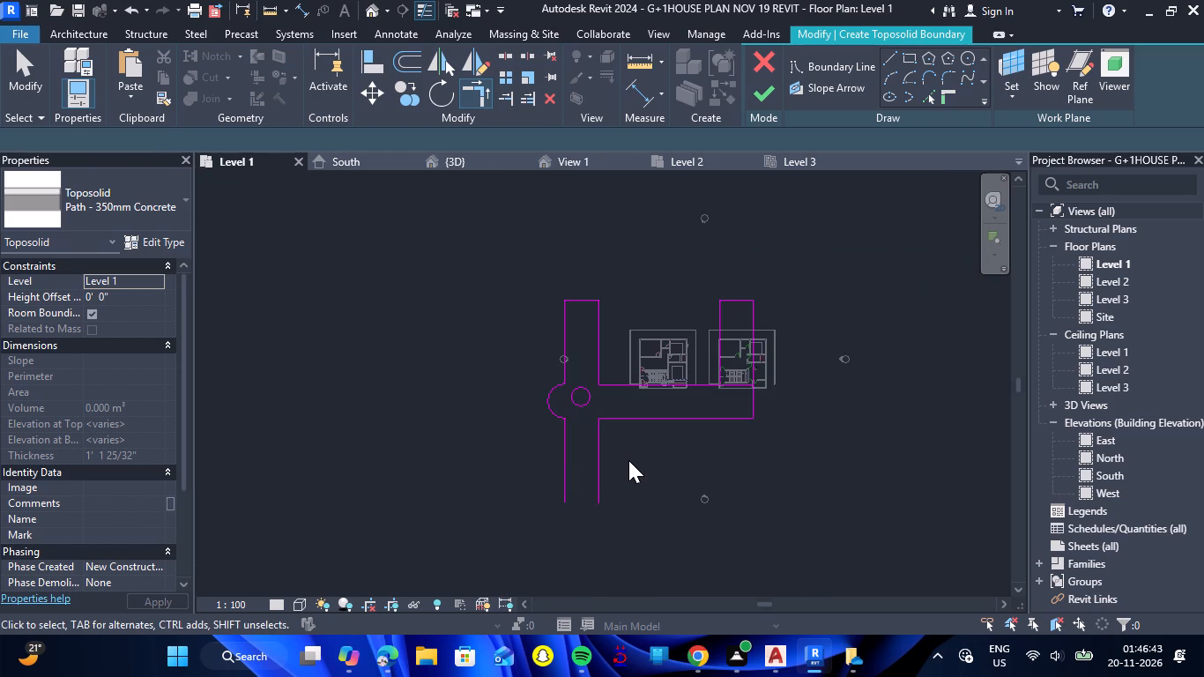
# Close the open south end of the path's southward leg with a straight boundary line between its two side lines.
pyautogui.scroll(3, 628, 459)
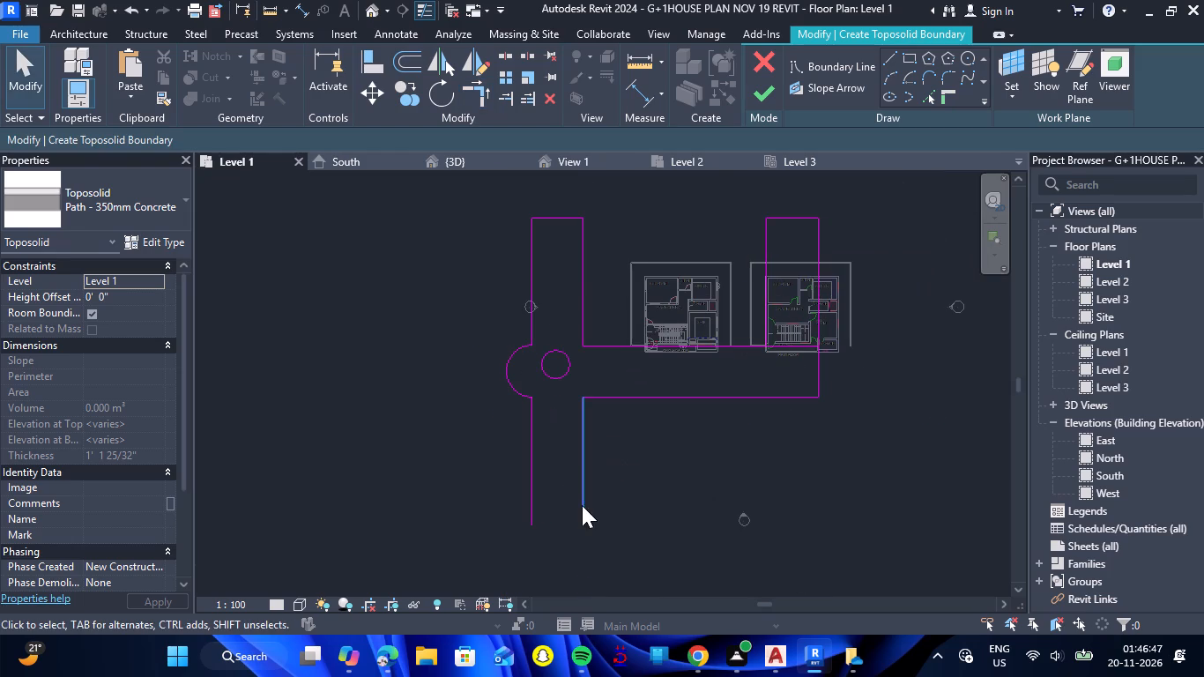
pyautogui.click(886, 62)
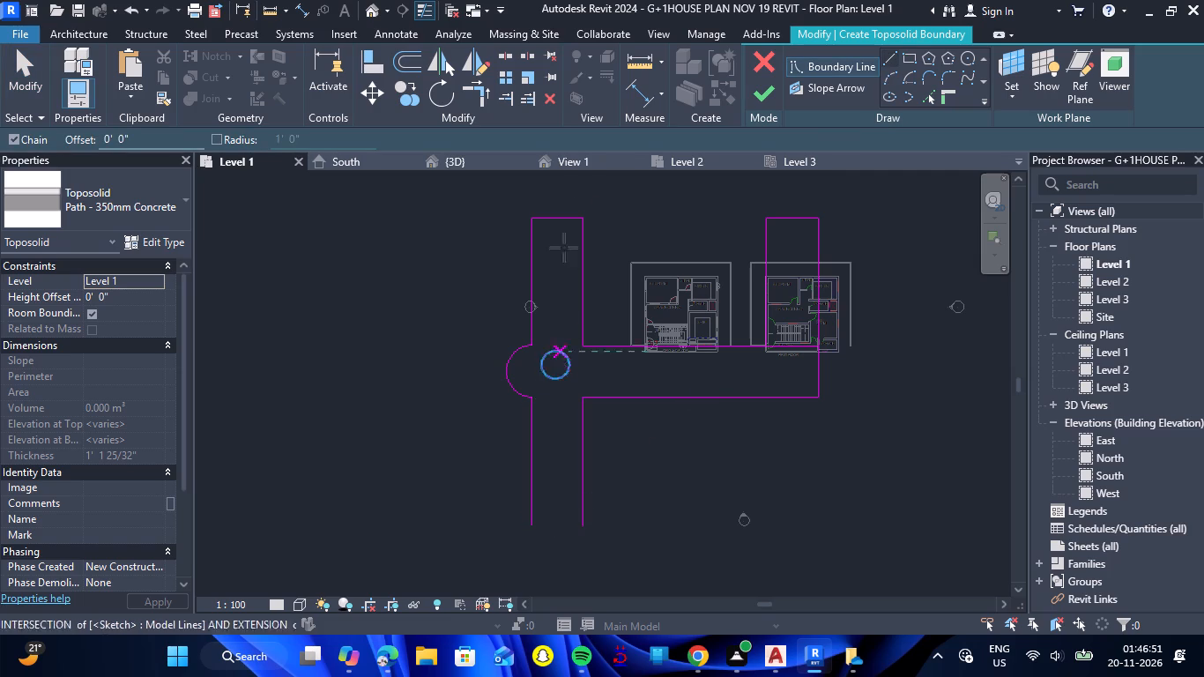
pyautogui.click(479, 100)
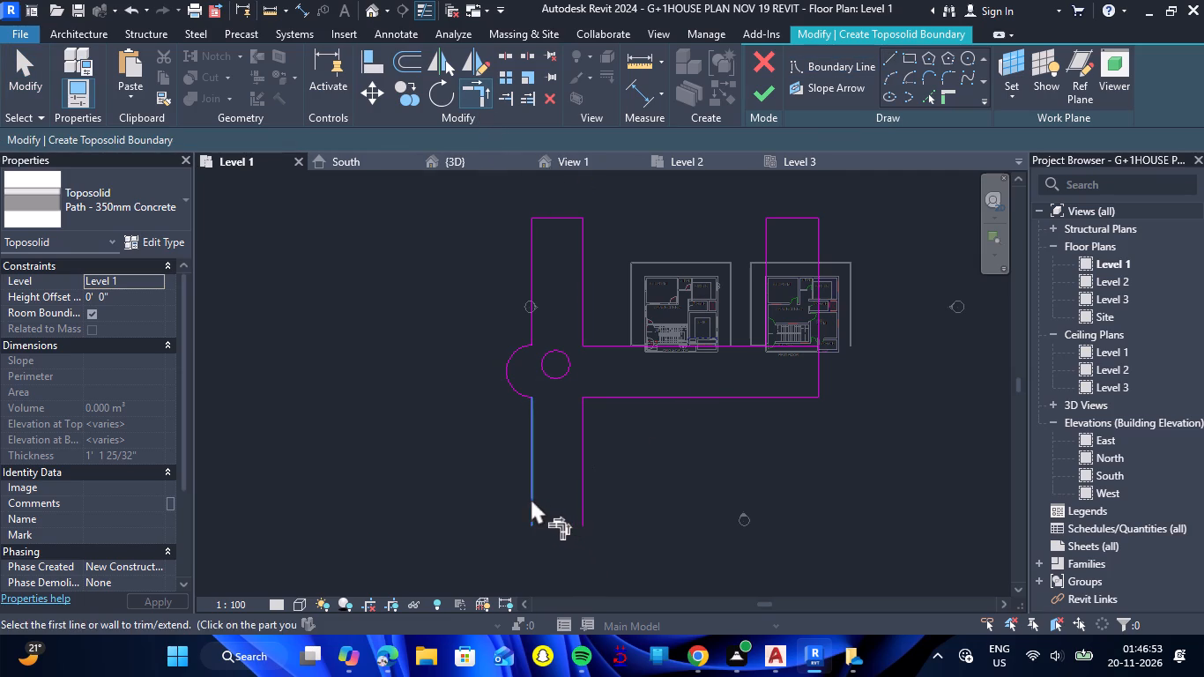
pyautogui.click(531, 498)
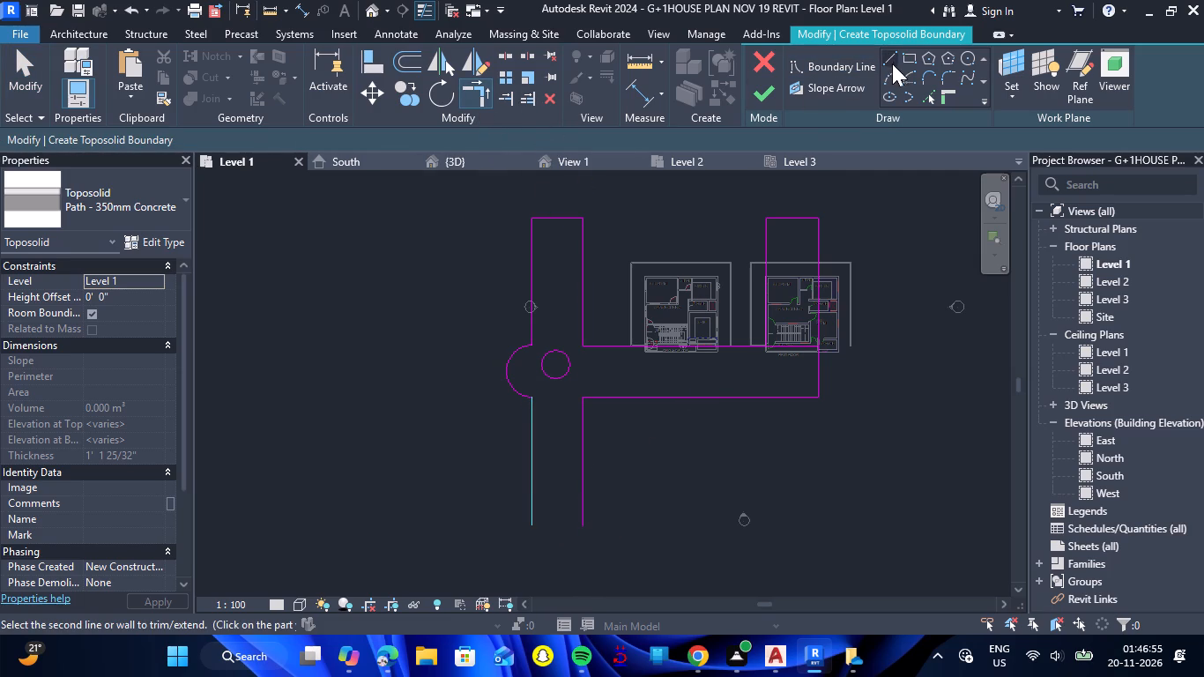
pyautogui.click(891, 60)
pyautogui.click(530, 529)
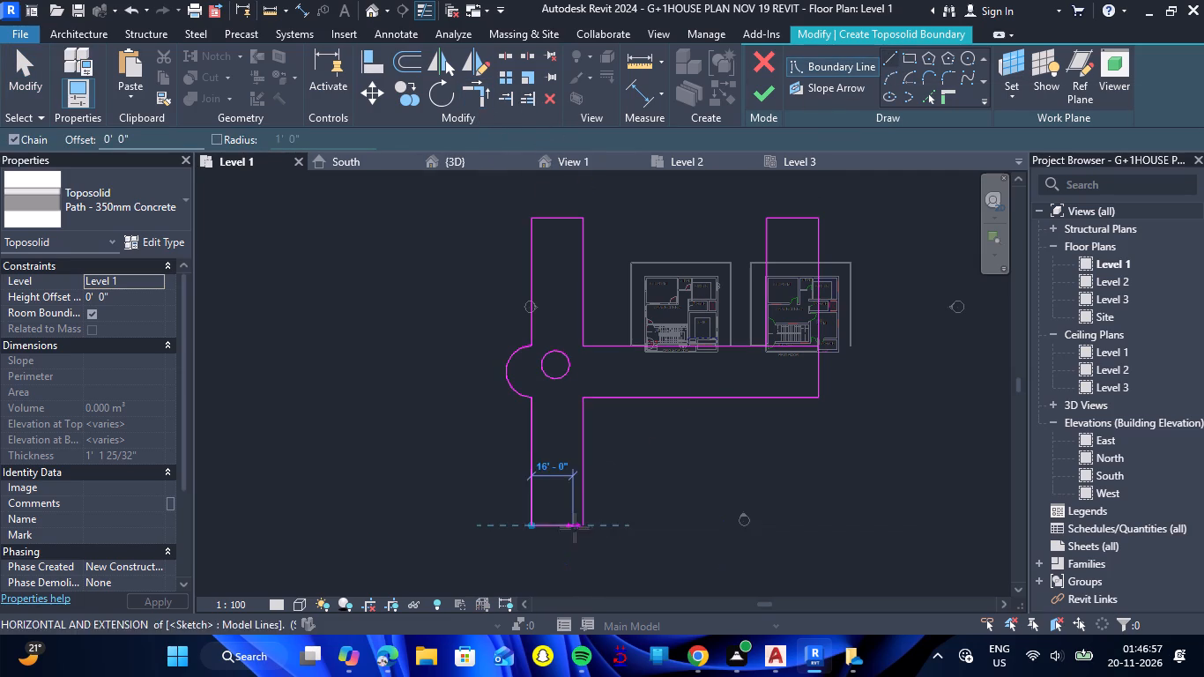
pyautogui.click(580, 526)
pyautogui.press('Escape')
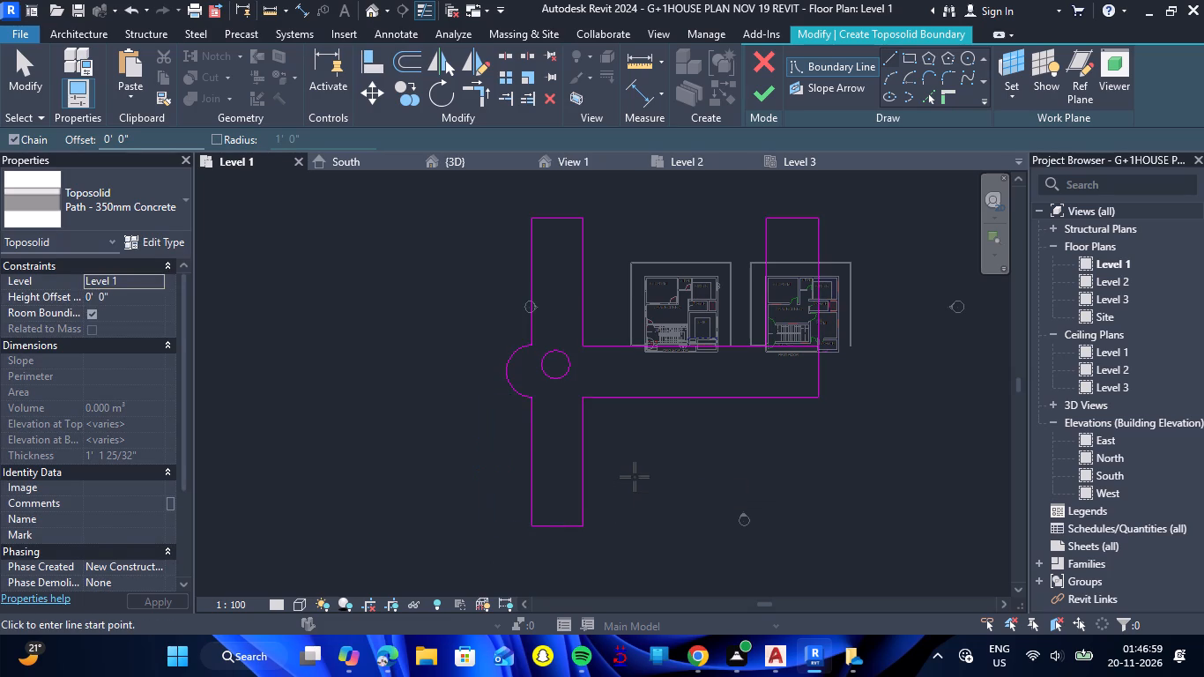
pyautogui.scroll(-3, 586, 379)
pyautogui.scroll(4, 612, 455)
pyautogui.press('Escape')
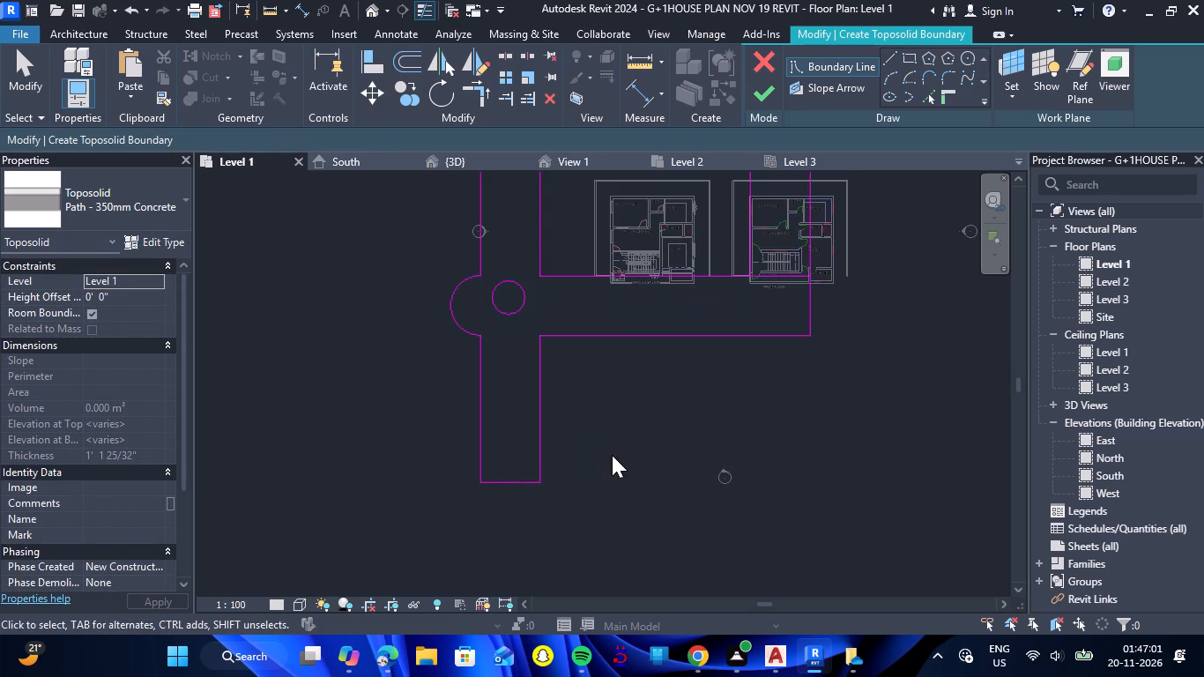
# Nudge the circle inside the rounded junction slightly south and east.
pyautogui.scroll(2, 502, 332)
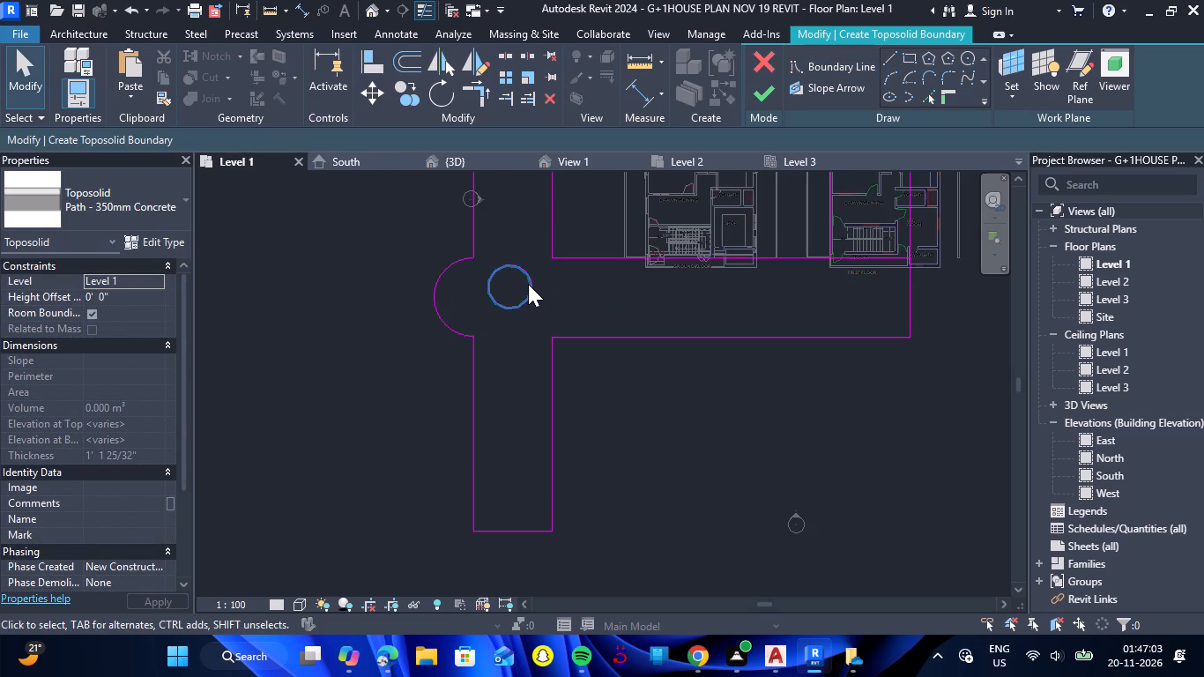
pyautogui.click(528, 284)
pyautogui.press('Down')
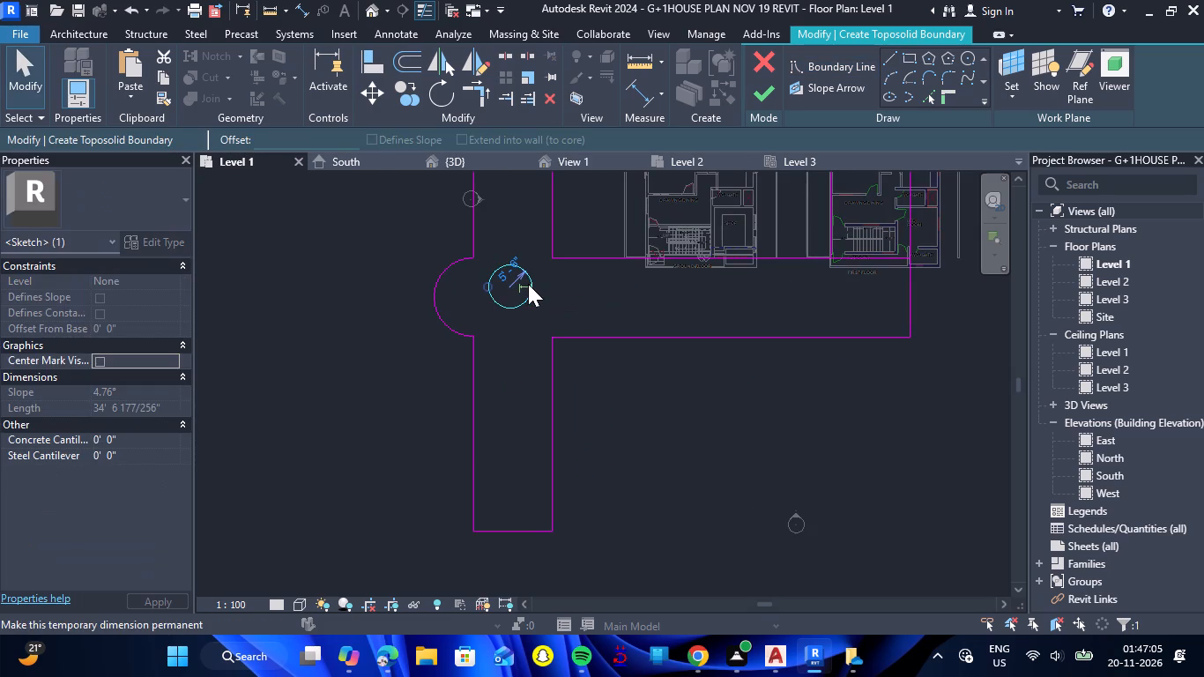
pyautogui.press('Down')
pyautogui.press('Right')
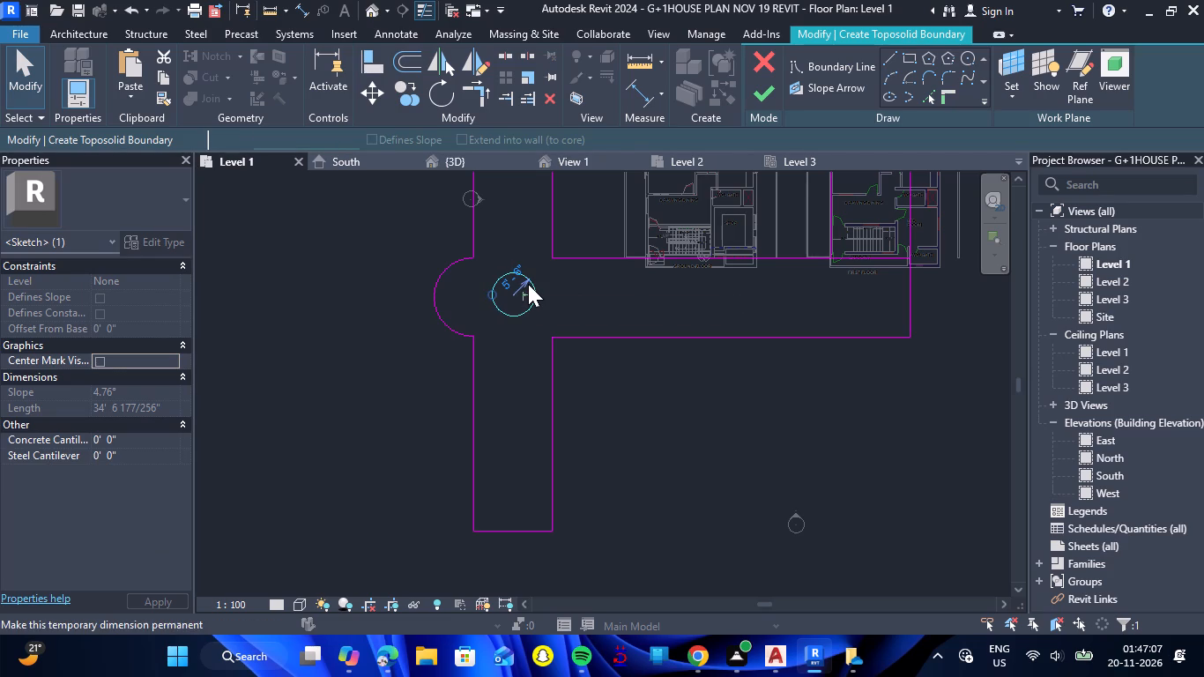
pyautogui.press('Escape')
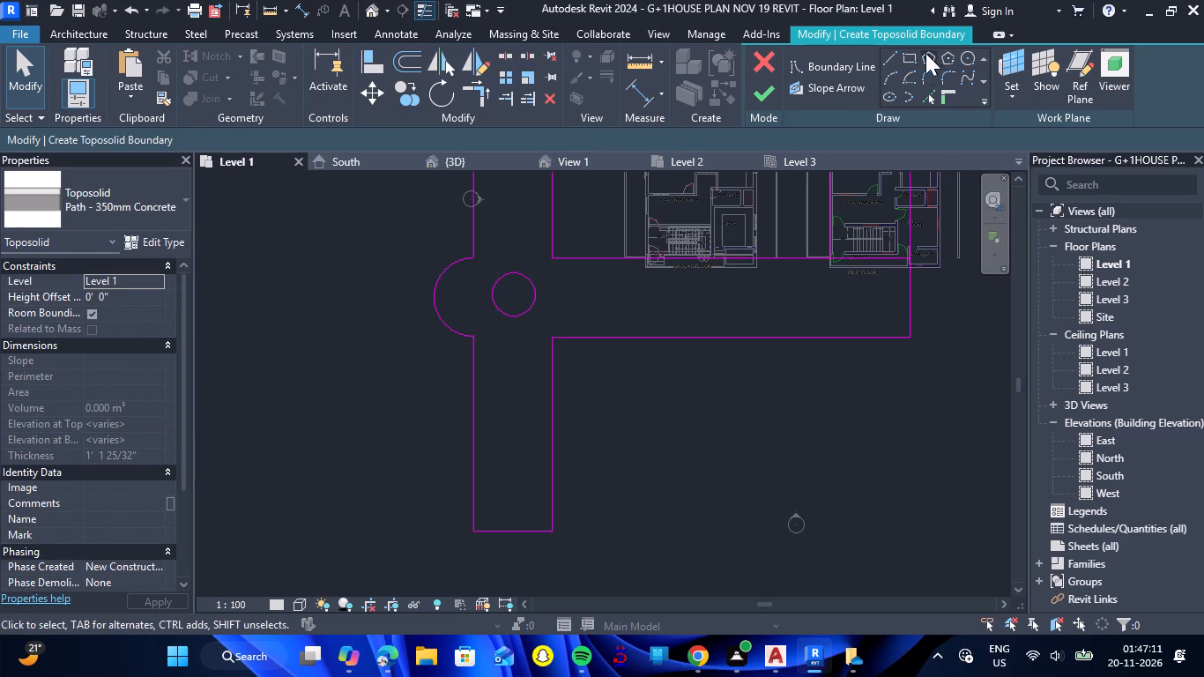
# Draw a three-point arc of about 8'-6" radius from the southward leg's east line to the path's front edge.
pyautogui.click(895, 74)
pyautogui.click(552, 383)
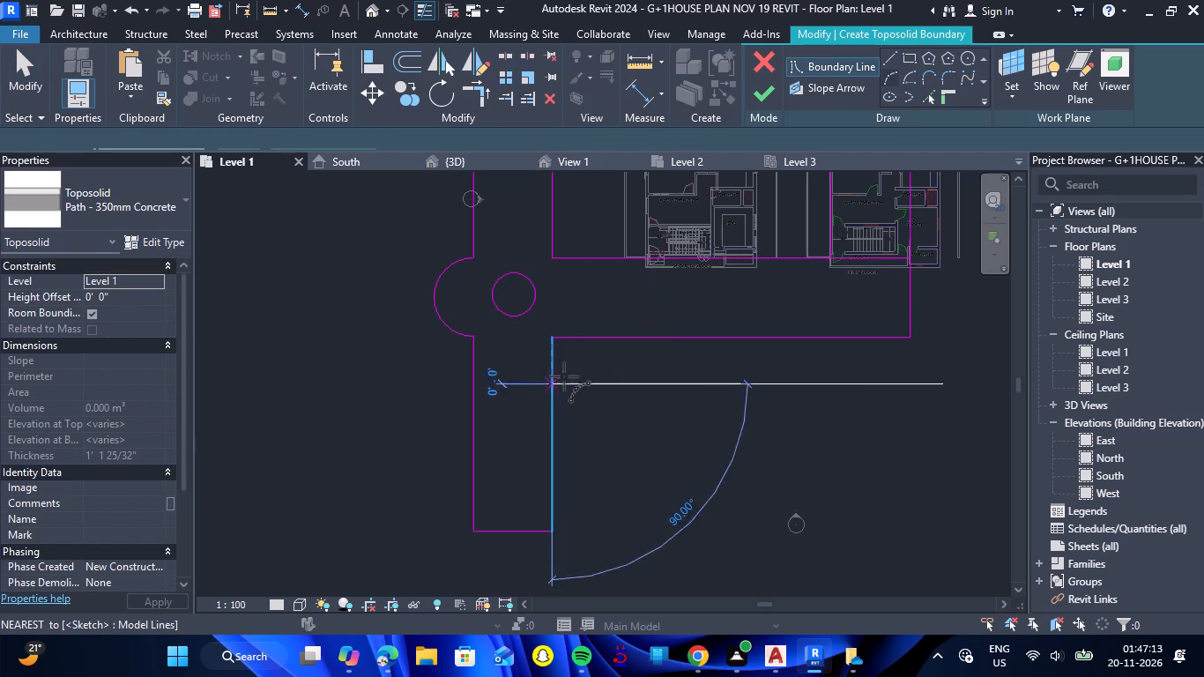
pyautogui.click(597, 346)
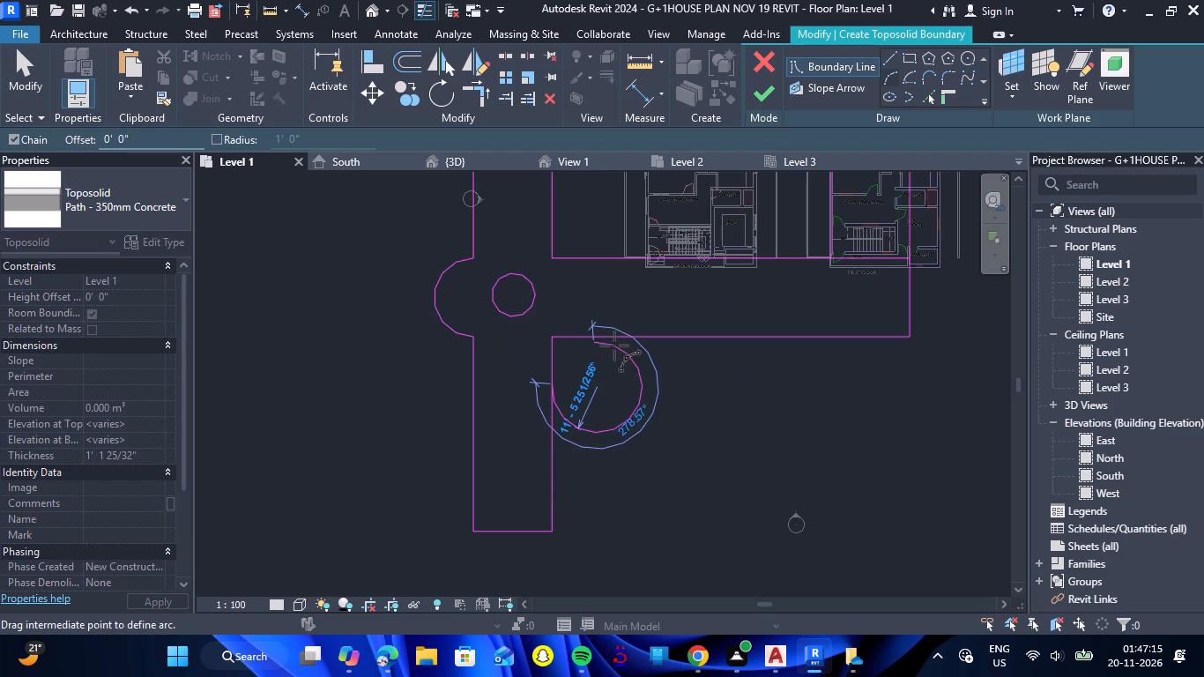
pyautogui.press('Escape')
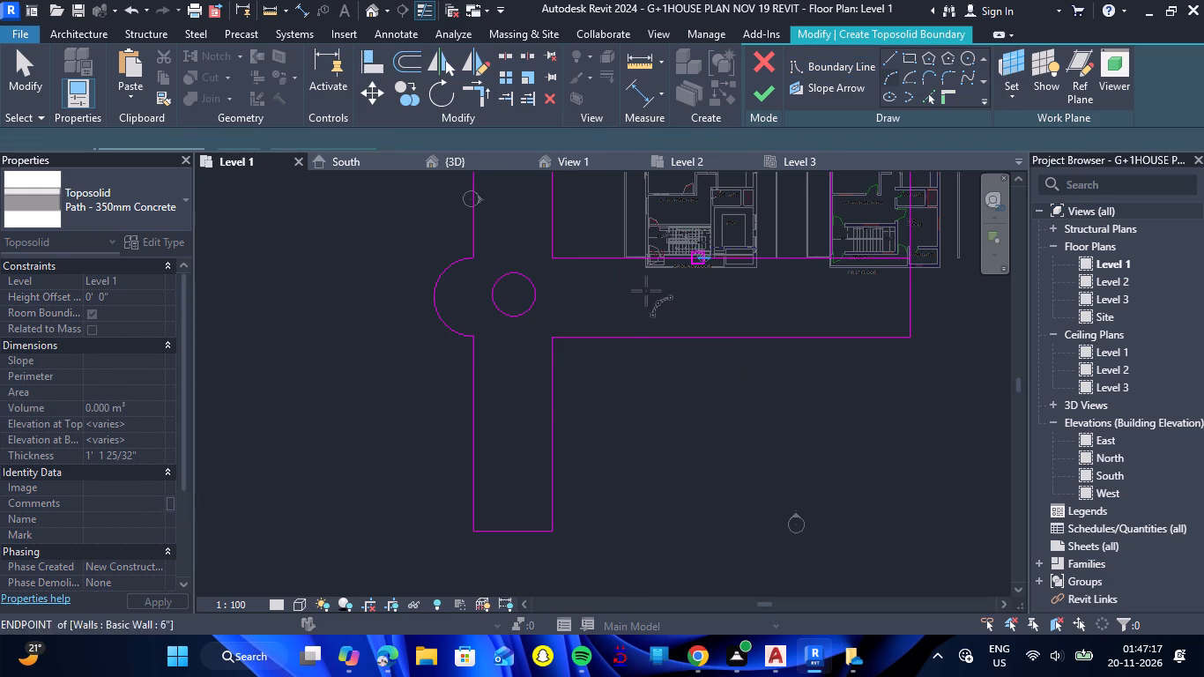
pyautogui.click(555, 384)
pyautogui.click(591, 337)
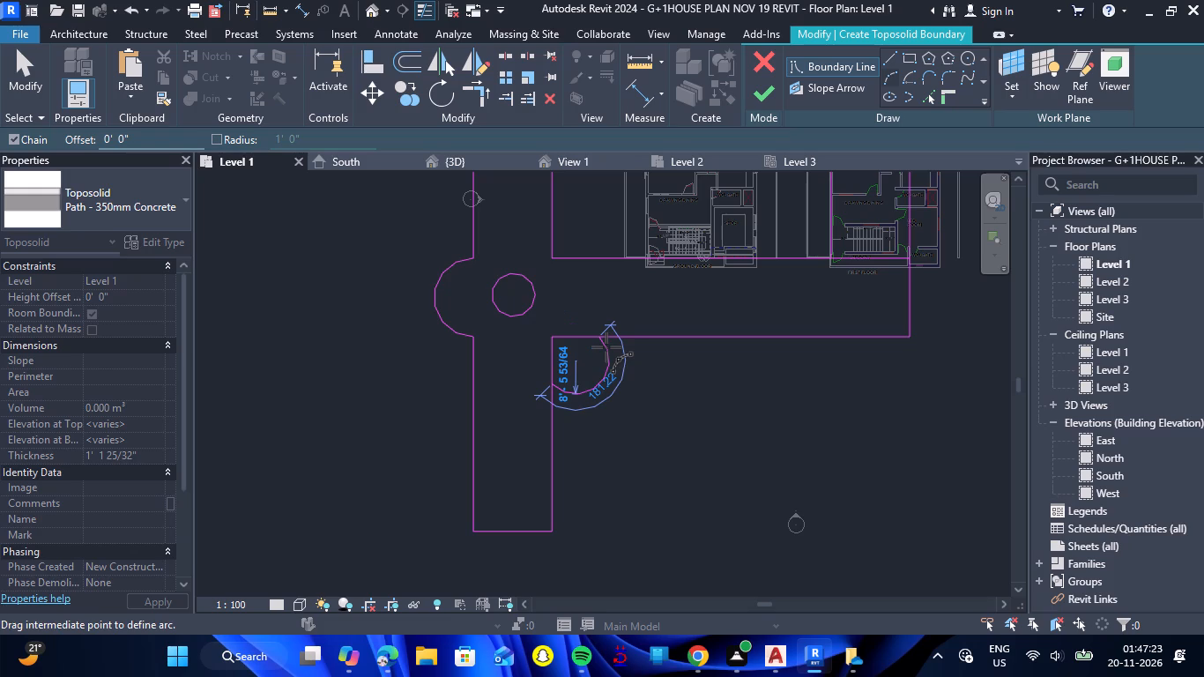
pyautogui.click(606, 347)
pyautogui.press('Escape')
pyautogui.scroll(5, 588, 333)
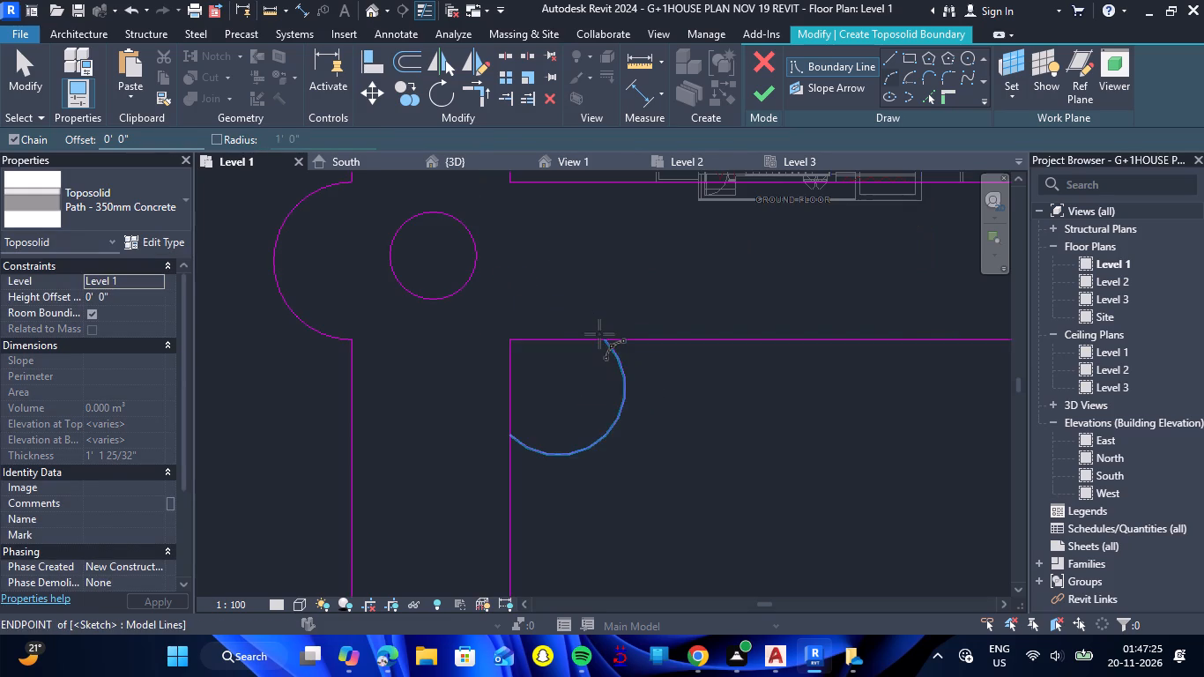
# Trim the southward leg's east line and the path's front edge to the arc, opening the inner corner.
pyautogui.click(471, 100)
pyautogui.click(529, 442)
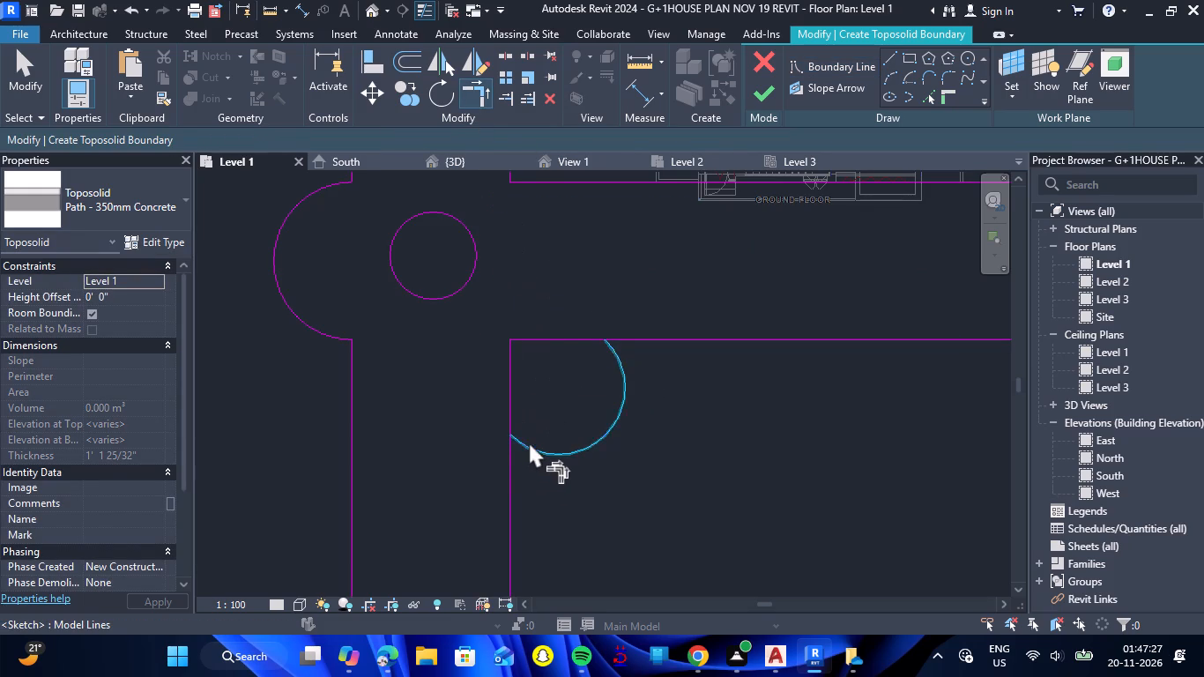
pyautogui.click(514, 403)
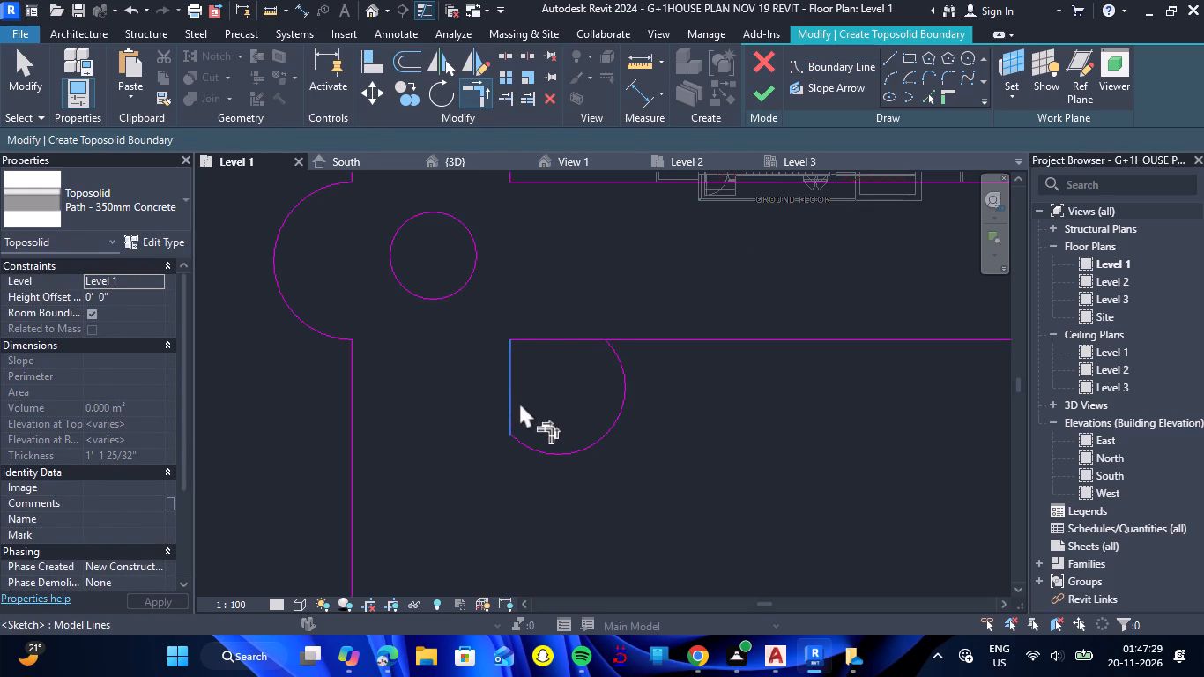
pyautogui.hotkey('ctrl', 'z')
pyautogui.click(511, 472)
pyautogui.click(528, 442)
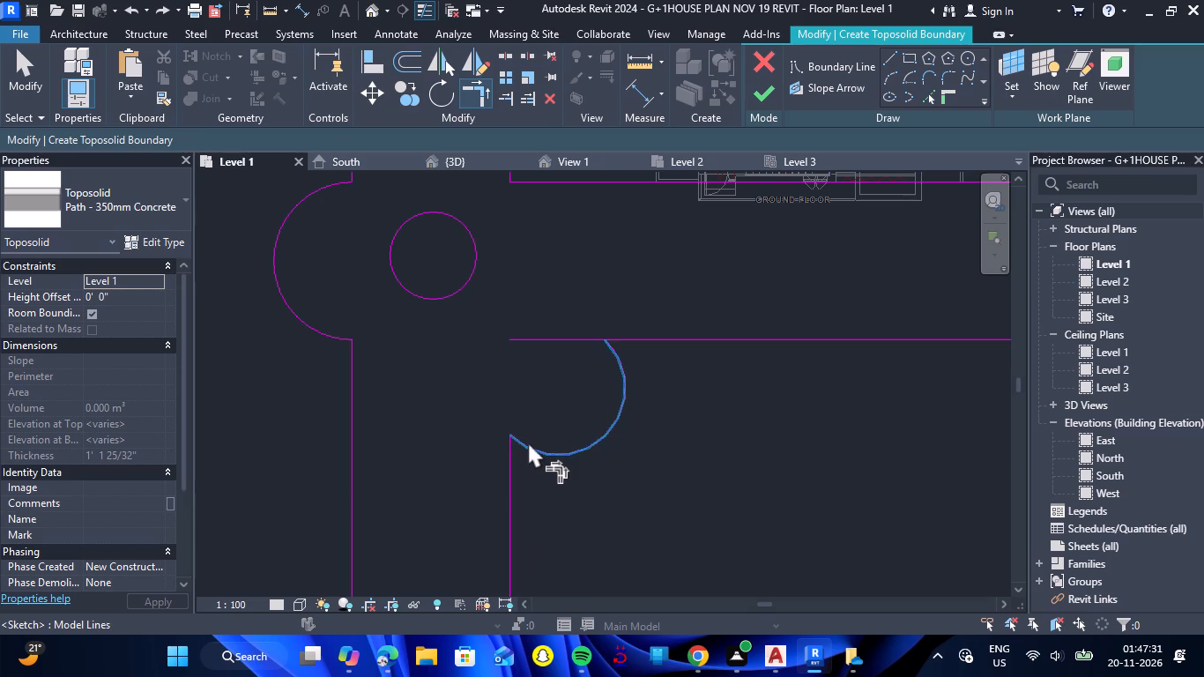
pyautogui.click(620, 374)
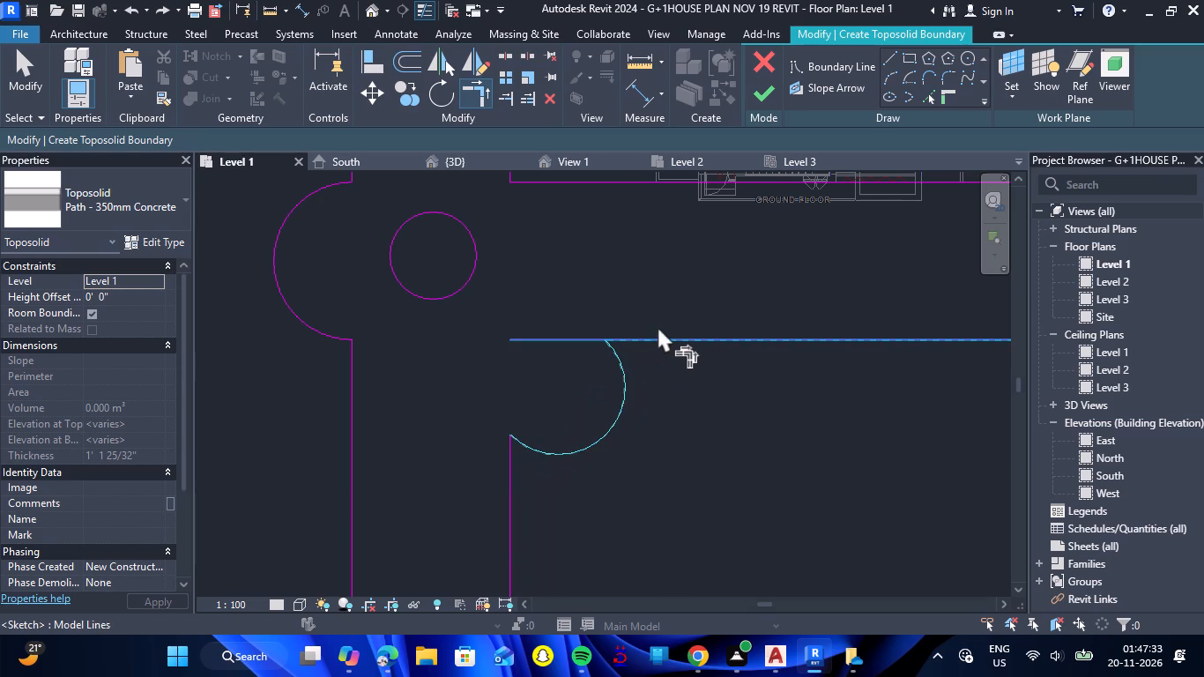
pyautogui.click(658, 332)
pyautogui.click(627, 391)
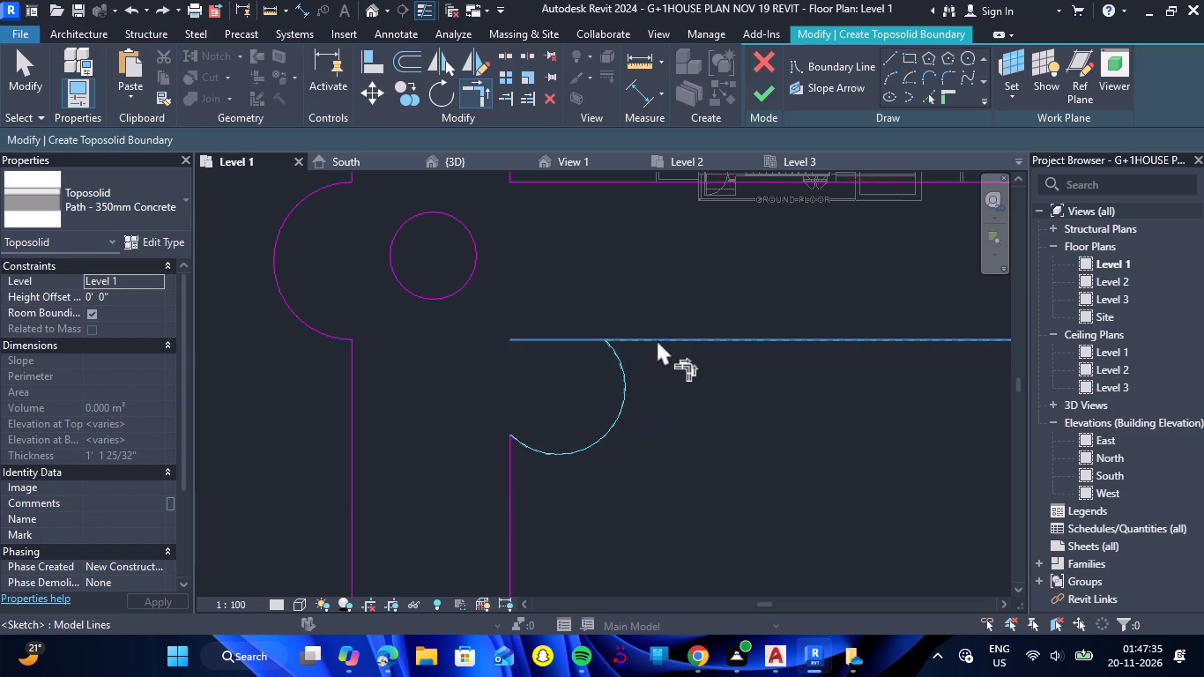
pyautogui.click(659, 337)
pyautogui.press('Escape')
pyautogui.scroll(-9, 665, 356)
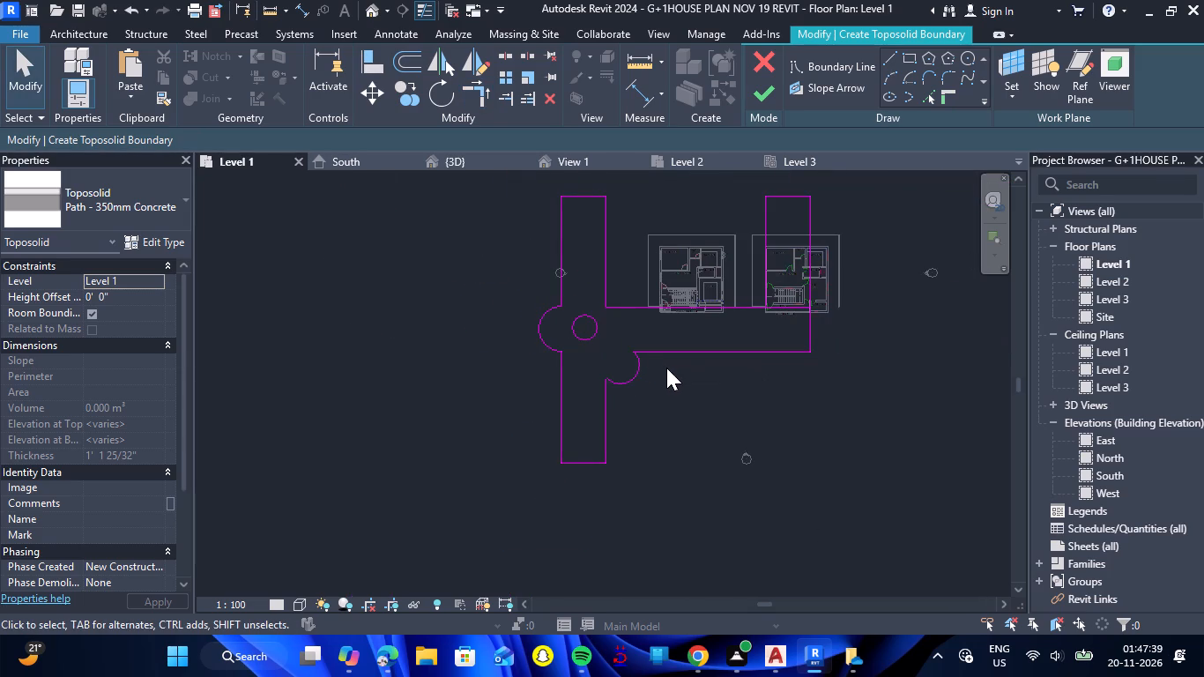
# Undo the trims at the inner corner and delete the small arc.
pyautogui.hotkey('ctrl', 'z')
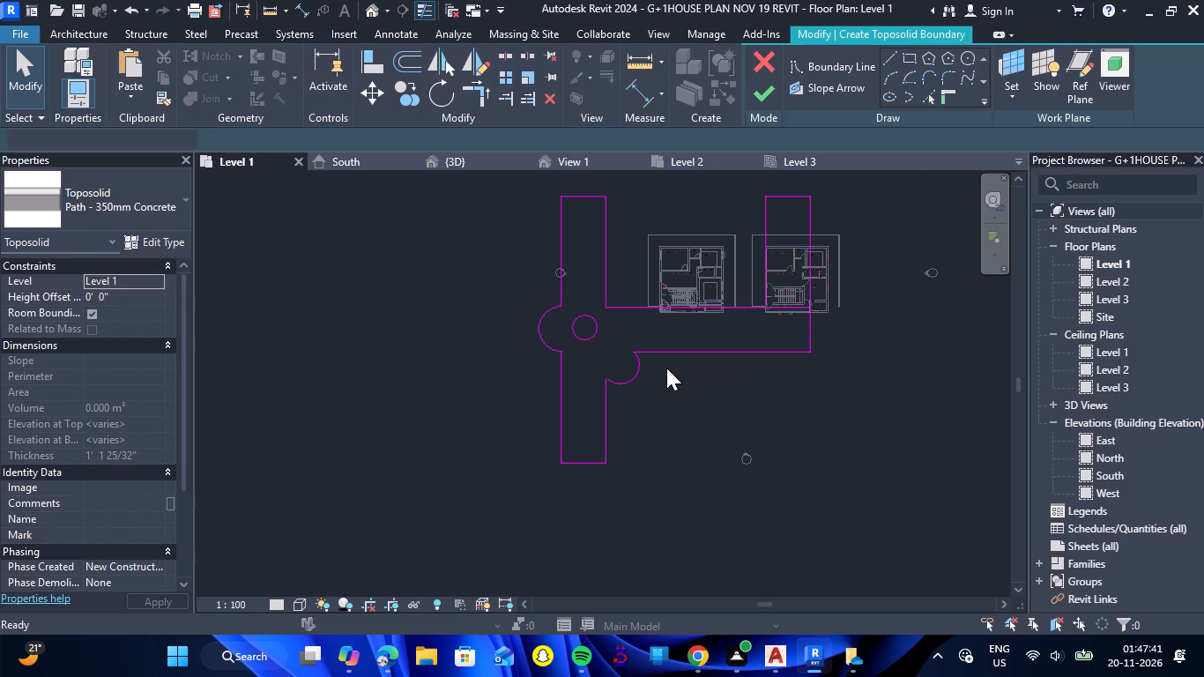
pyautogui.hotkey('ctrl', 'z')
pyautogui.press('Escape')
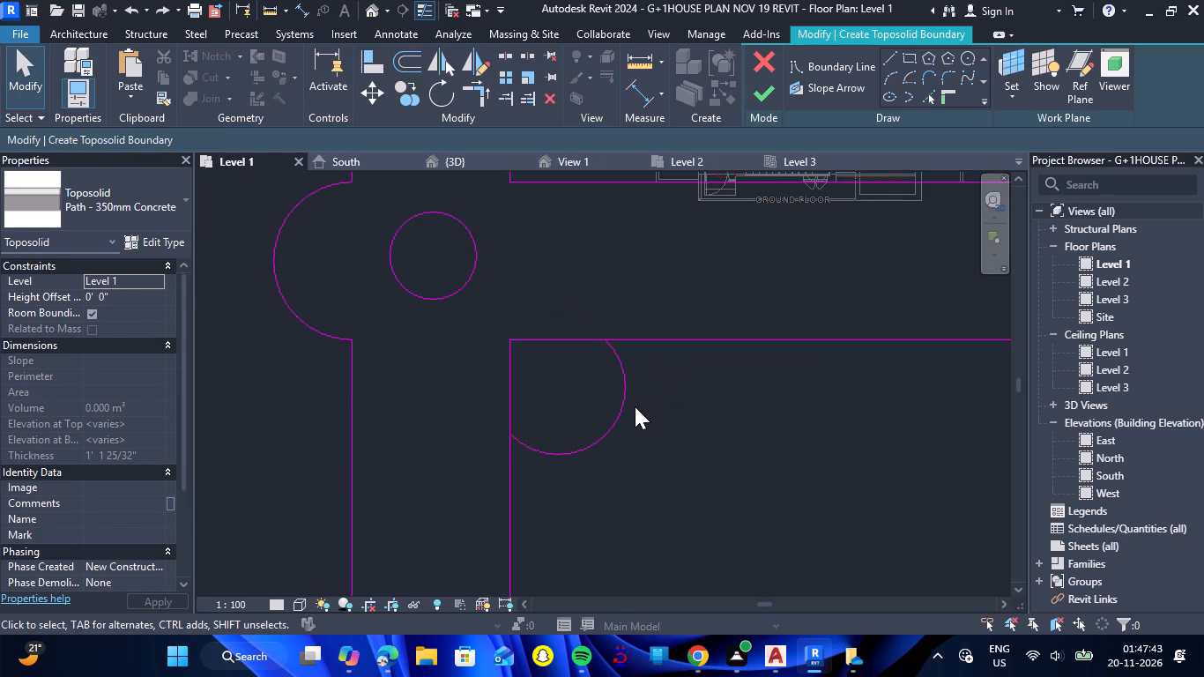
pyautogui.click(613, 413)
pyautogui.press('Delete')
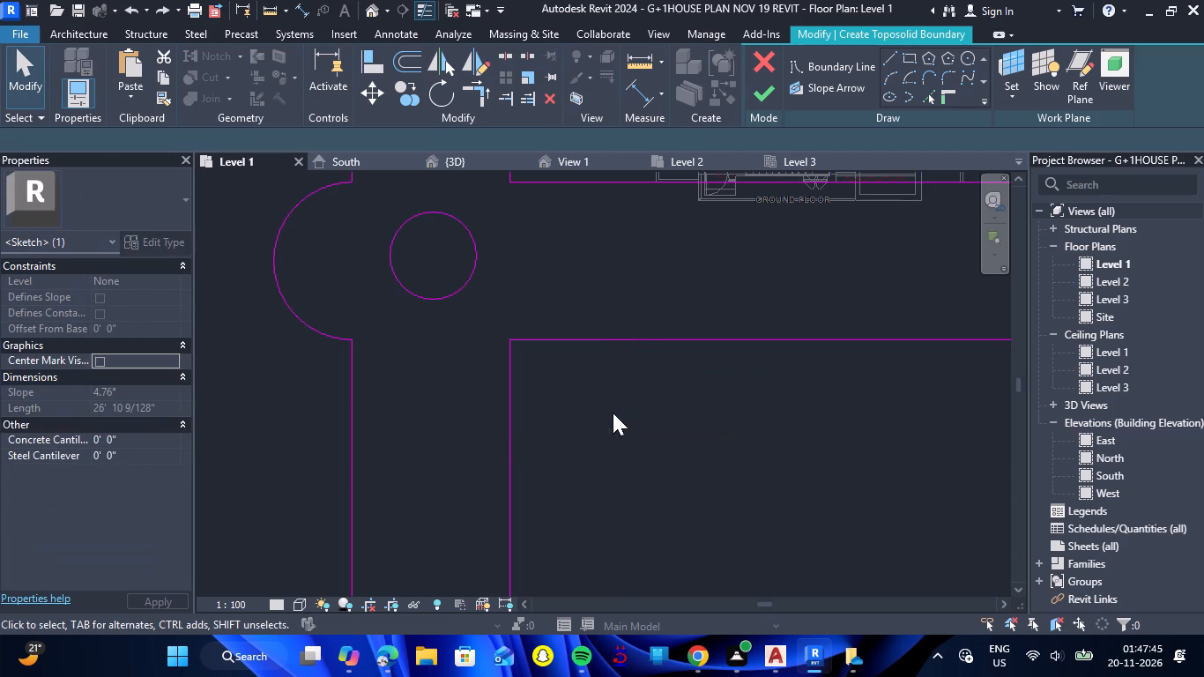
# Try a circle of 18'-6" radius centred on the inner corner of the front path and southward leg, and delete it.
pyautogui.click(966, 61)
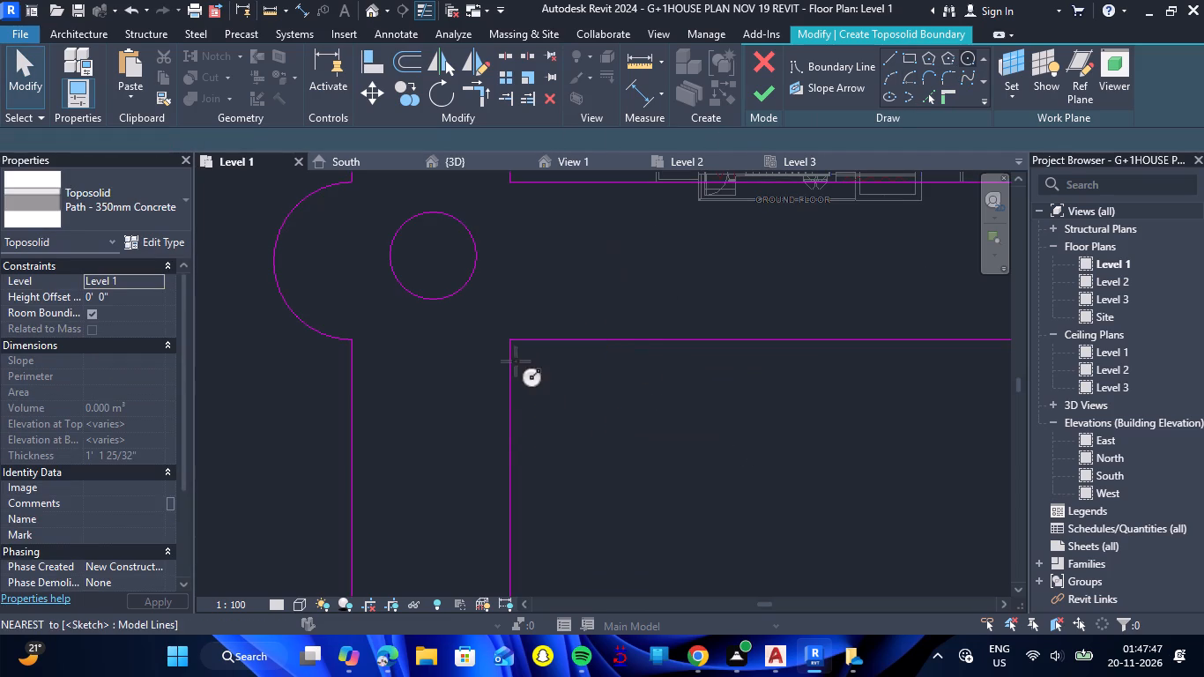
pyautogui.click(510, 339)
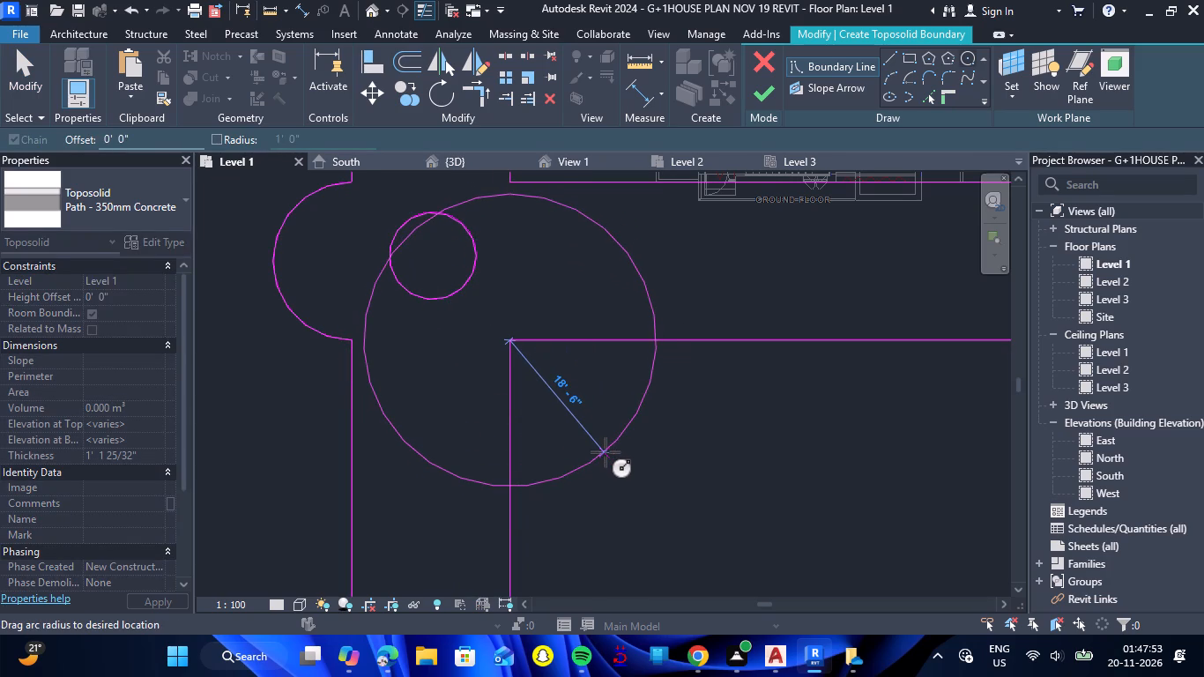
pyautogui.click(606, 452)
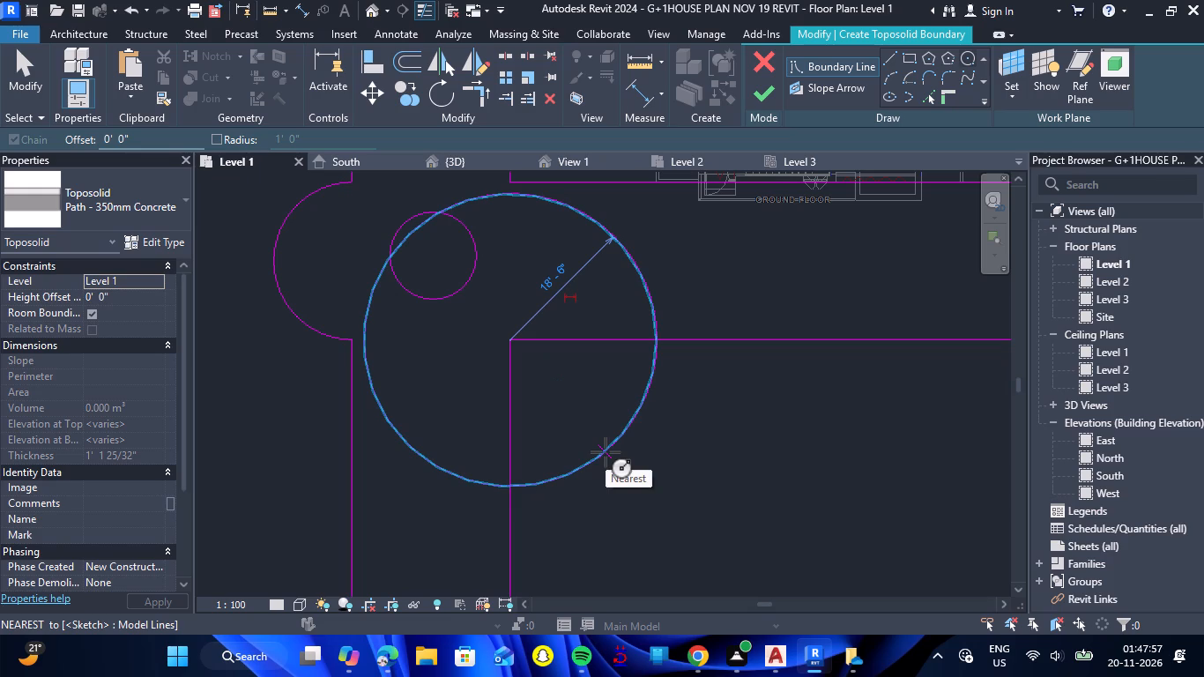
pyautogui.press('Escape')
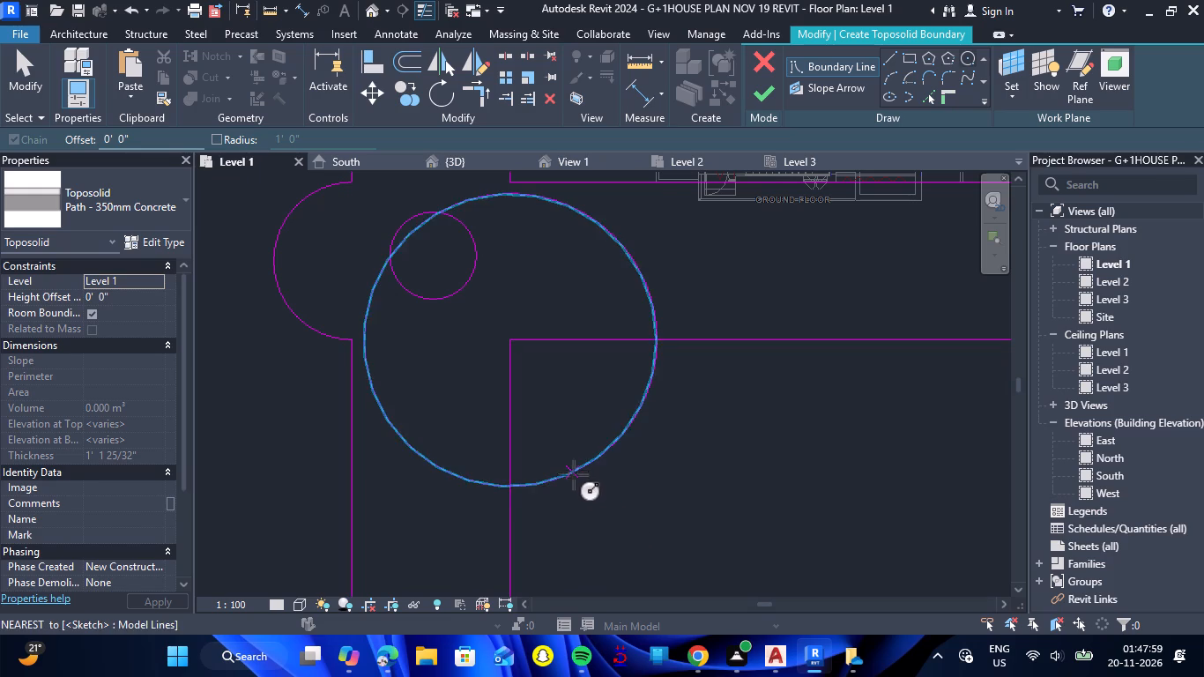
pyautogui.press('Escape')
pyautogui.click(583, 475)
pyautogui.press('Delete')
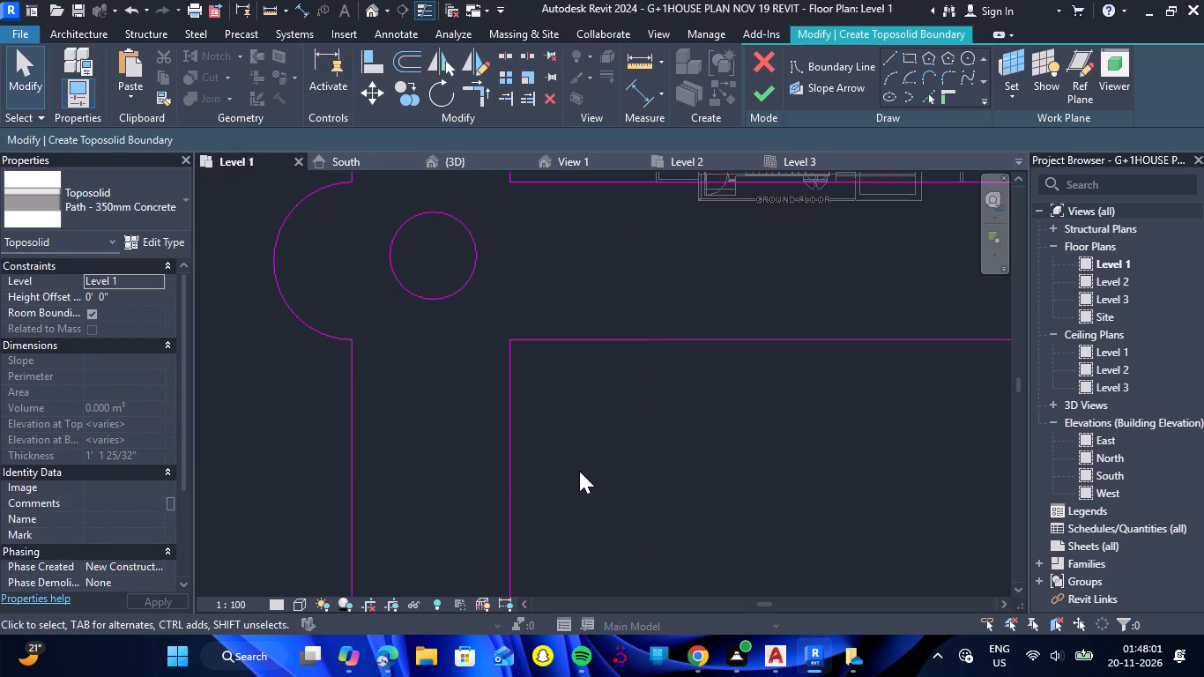
# Draw a three-point arc of about 28'-4" radius from the path's front edge to the southward leg's east line, bulging southeast.
pyautogui.click(894, 84)
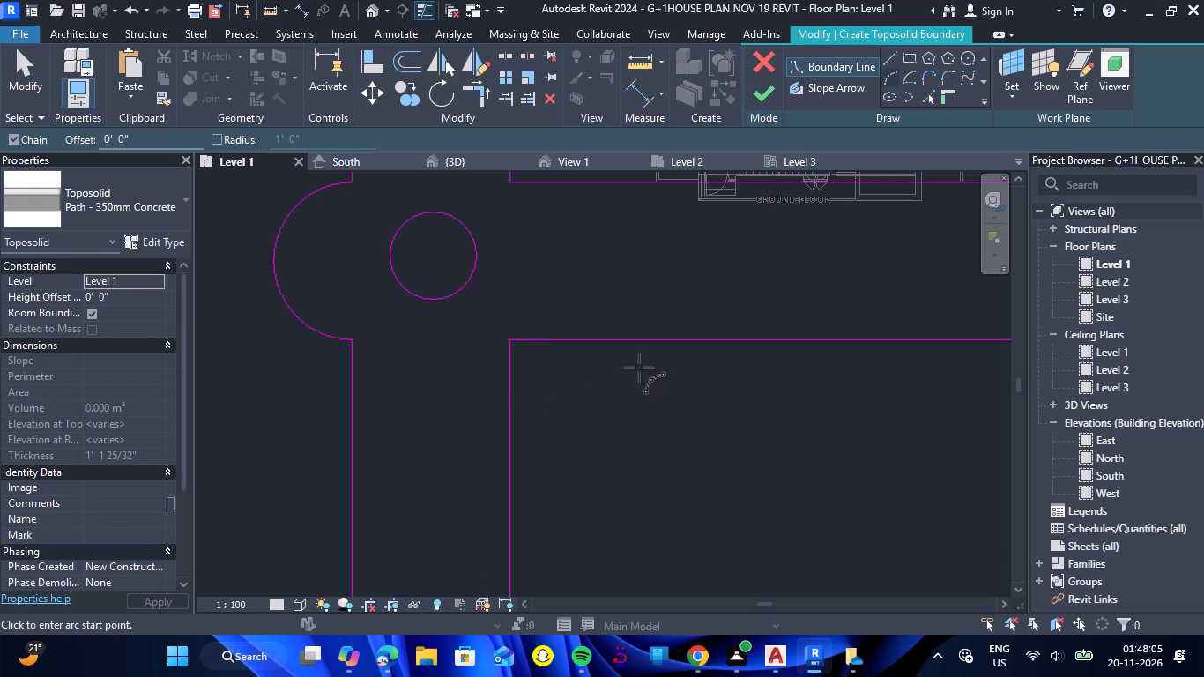
pyautogui.click(783, 339)
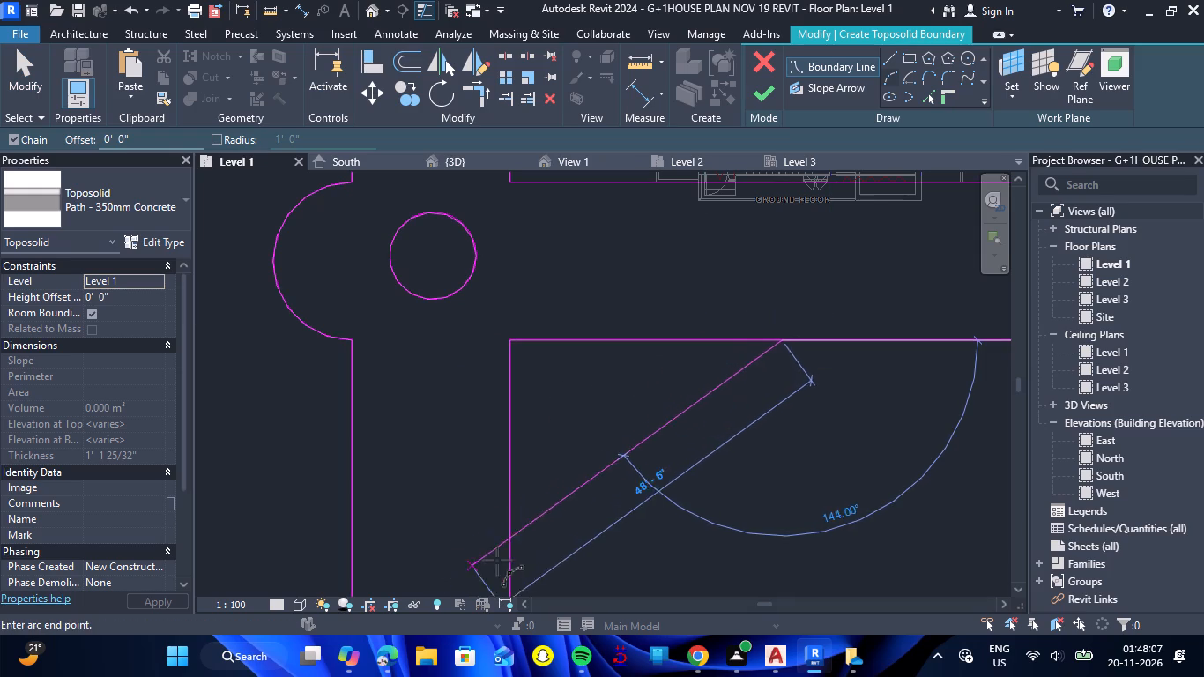
pyautogui.click(512, 566)
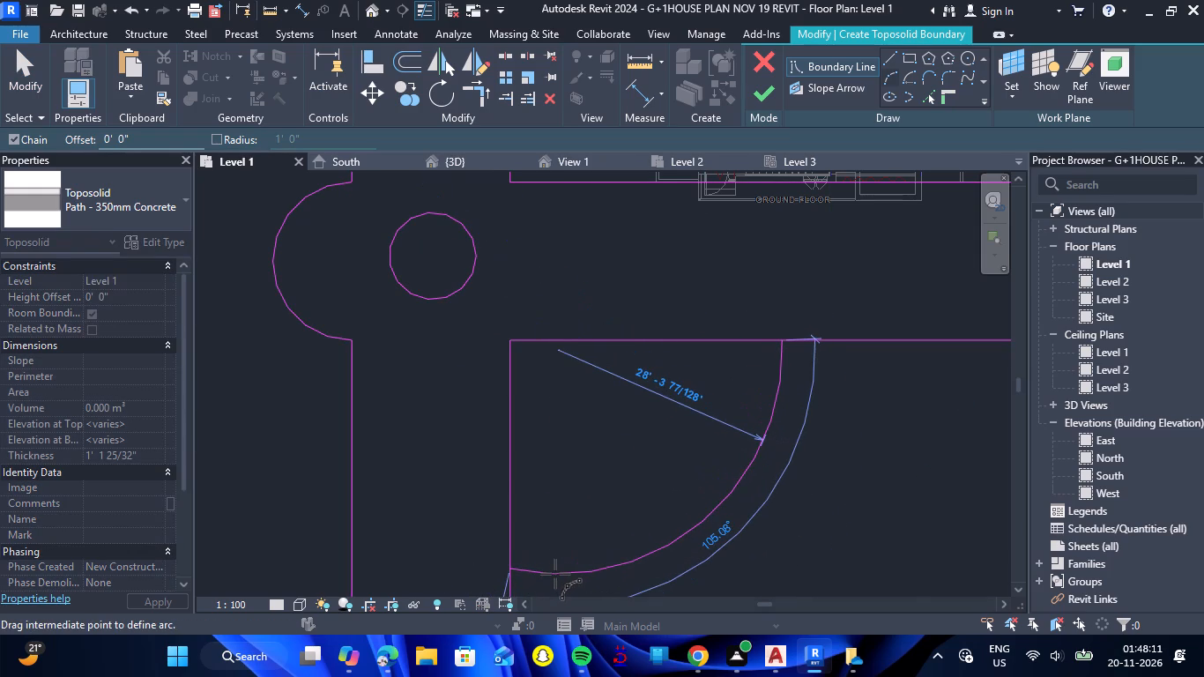
pyautogui.click(555, 574)
pyautogui.scroll(-7, 558, 465)
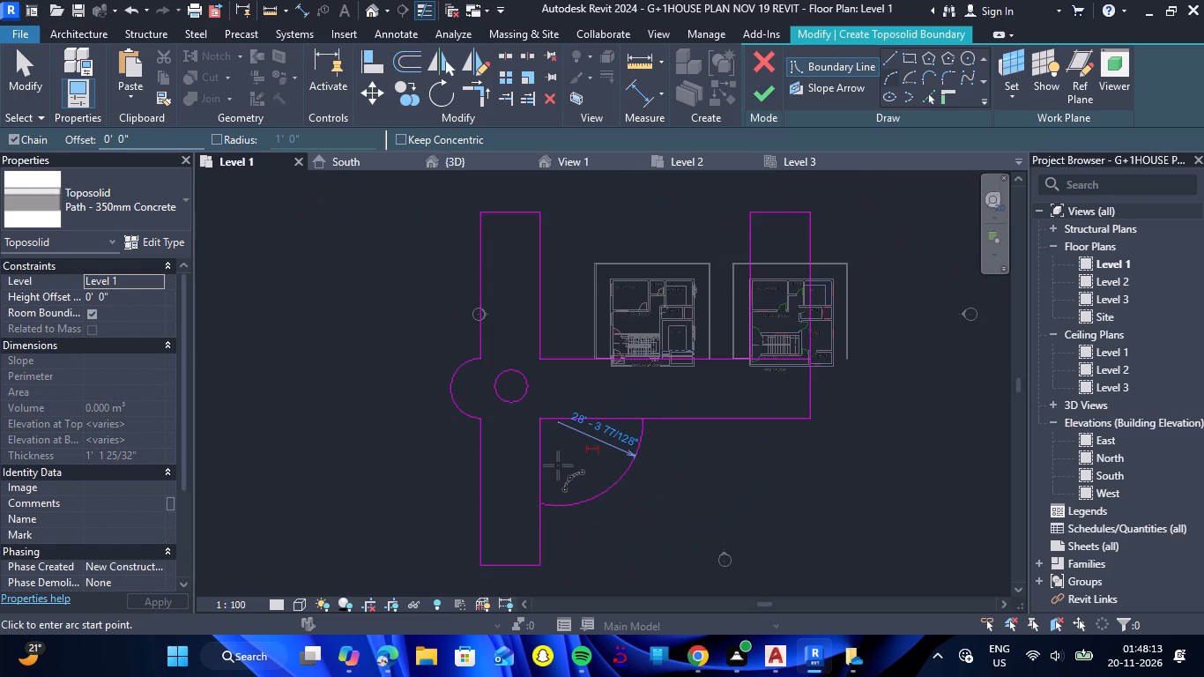
pyautogui.scroll(2, 597, 515)
pyautogui.press('Escape')
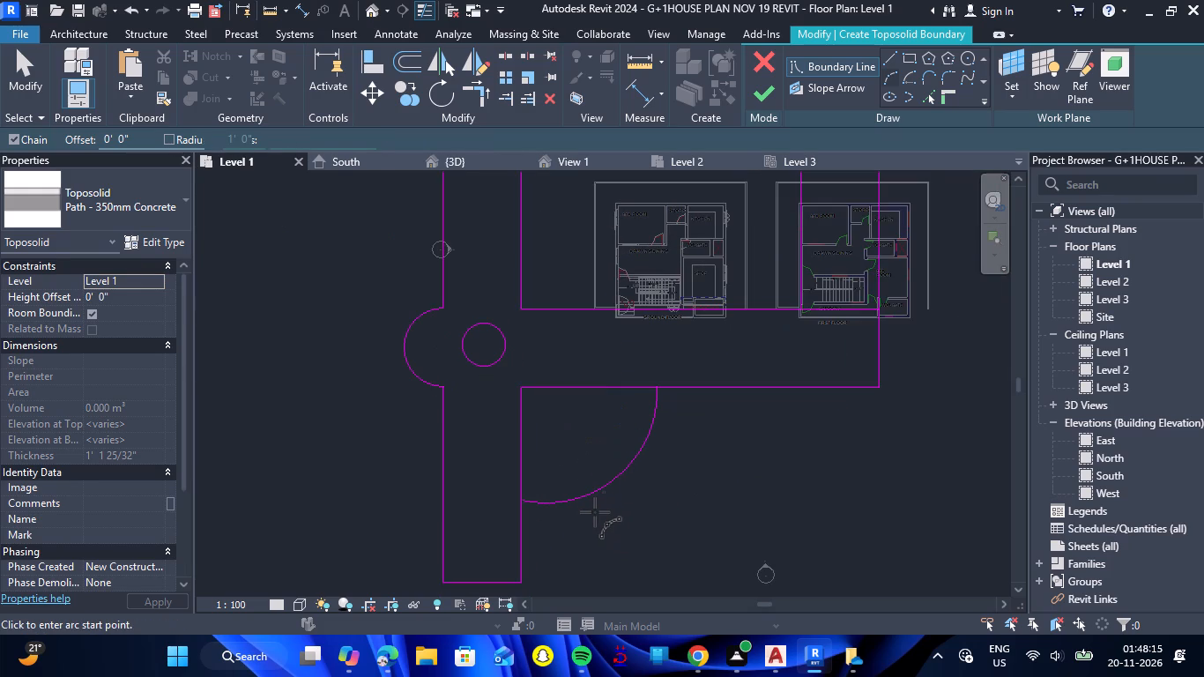
# Delete the large arc bulging southeast between the path's front edge and the southward leg.
pyautogui.press('Escape')
pyautogui.click(608, 484)
pyautogui.press('Delete')
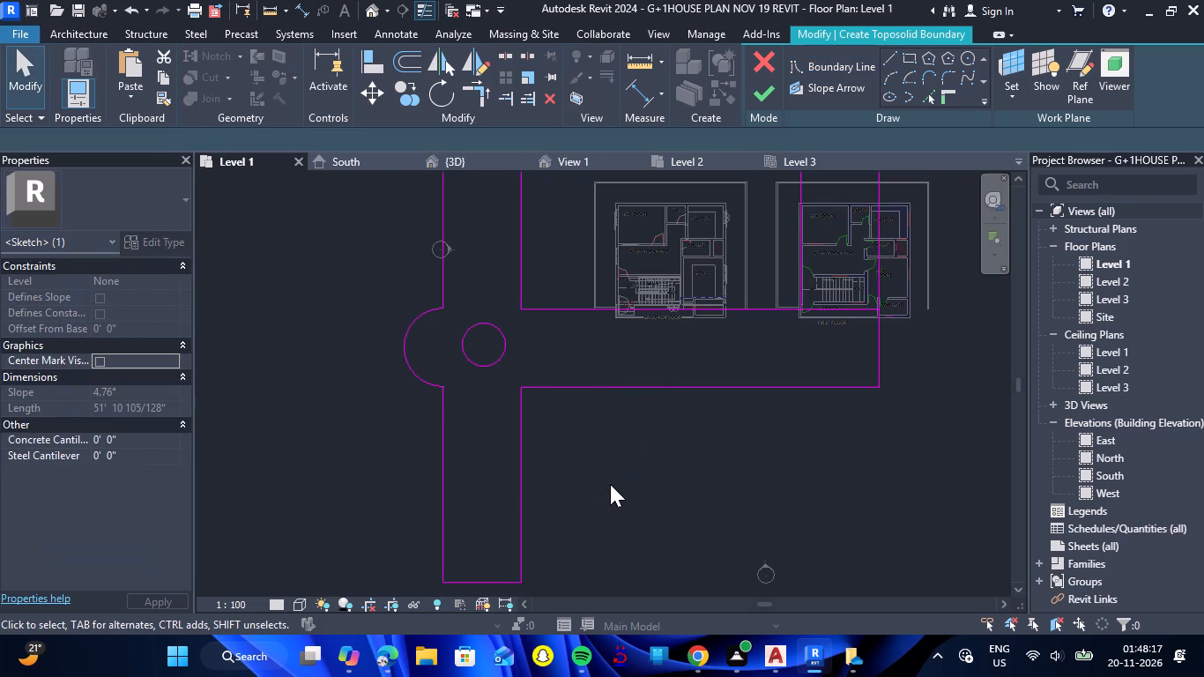
# Draw a three-point arc of 20'-0" radius from the southward leg's east line to the path's front edge, rounding the inner corner.
pyautogui.scroll(3, 479, 365)
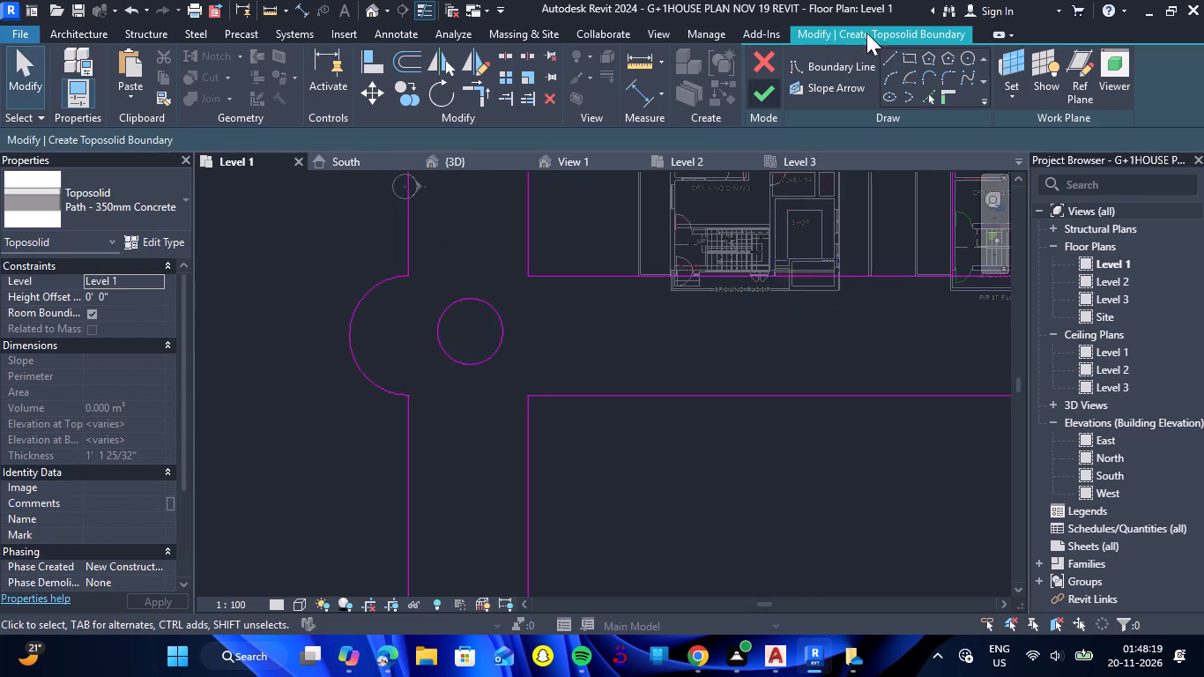
pyautogui.click(896, 71)
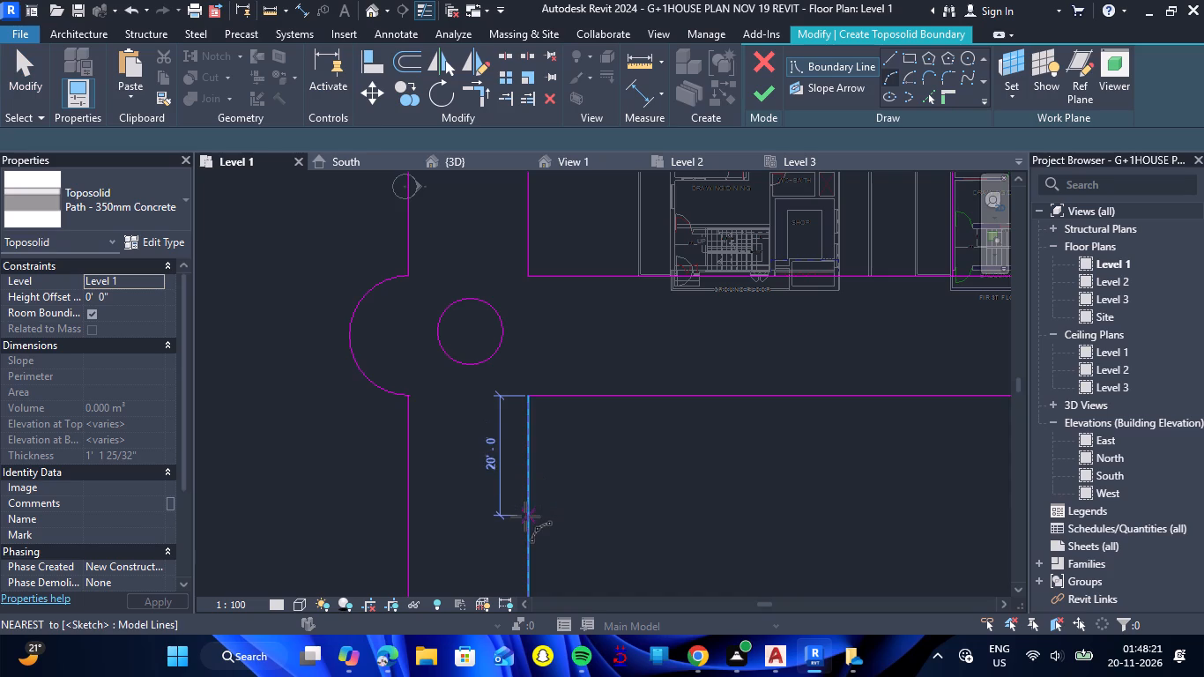
pyautogui.click(525, 517)
pyautogui.click(645, 397)
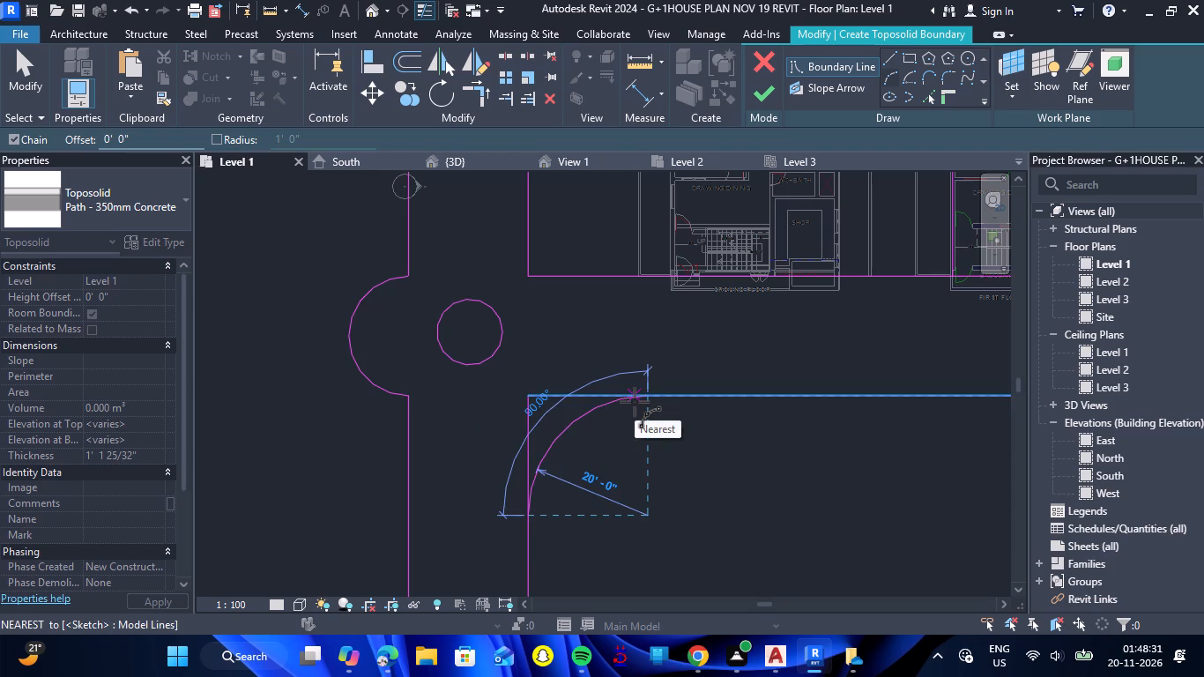
pyautogui.click(635, 402)
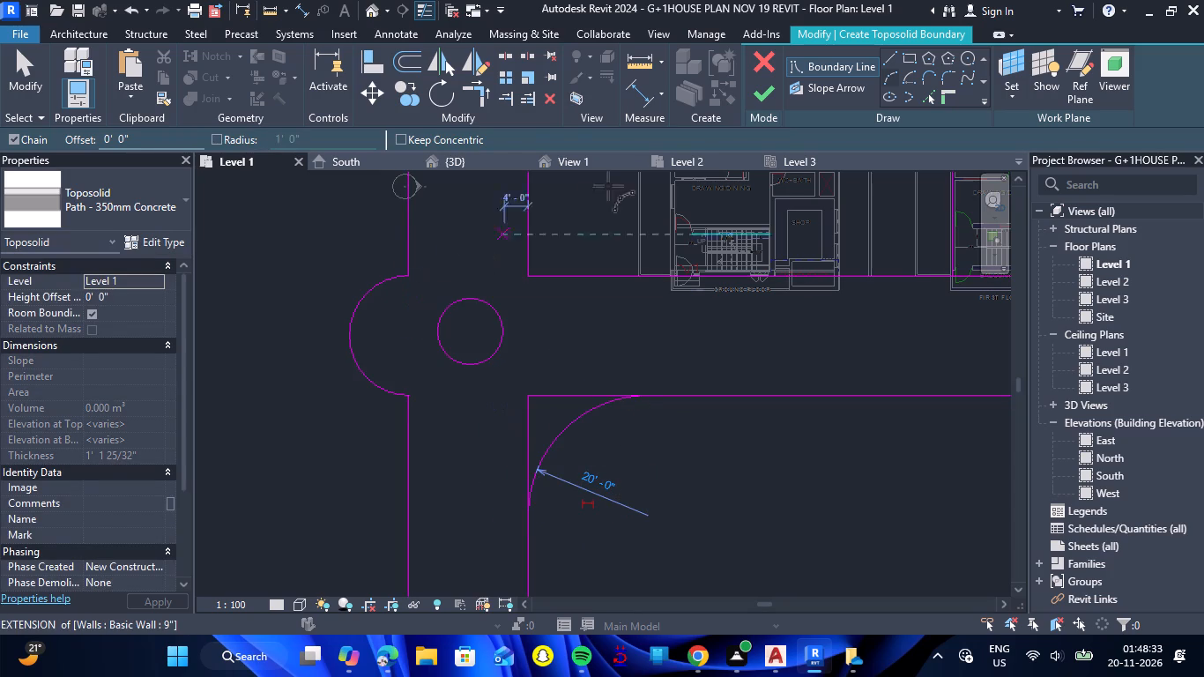
# Trim the southward leg's east line and the path's front edge to the 20'-0" arc, removing the square corner.
pyautogui.click(480, 85)
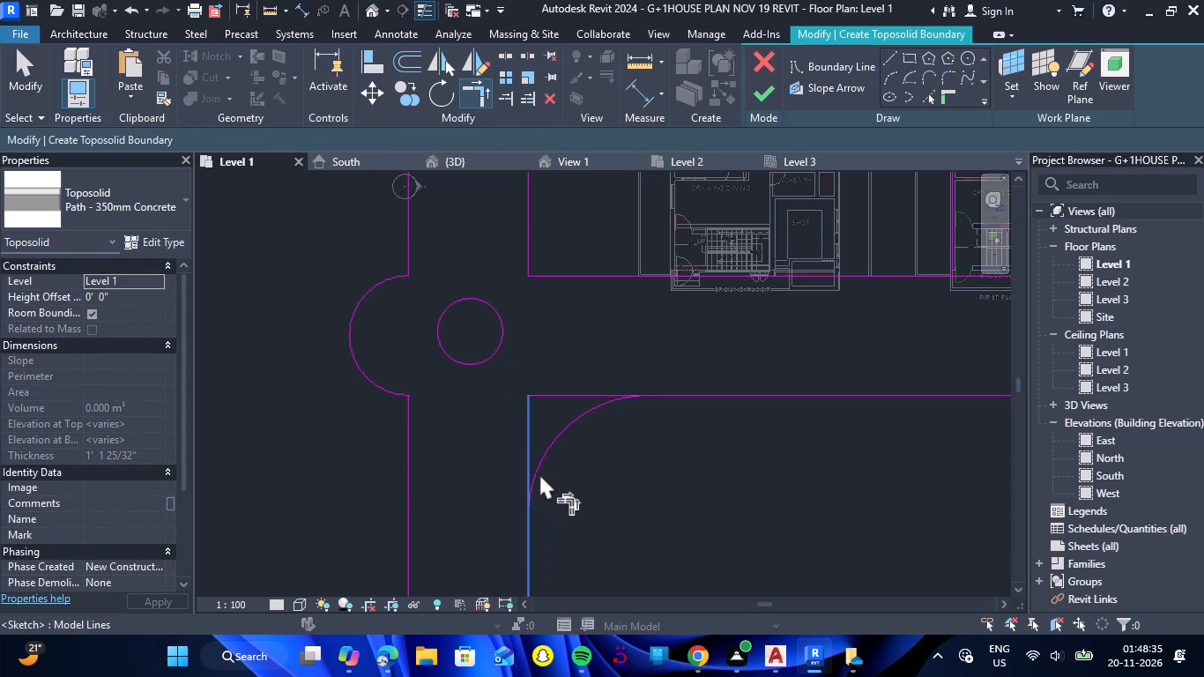
pyautogui.click(531, 533)
pyautogui.click(547, 455)
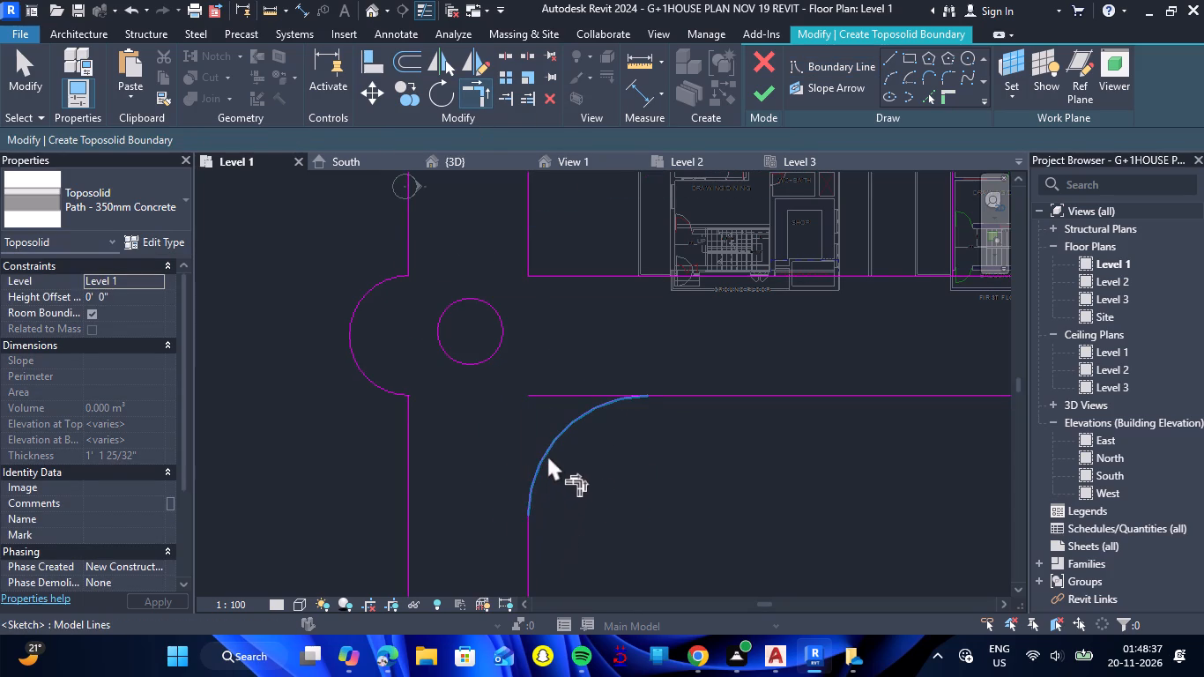
pyautogui.click(604, 405)
pyautogui.click(680, 396)
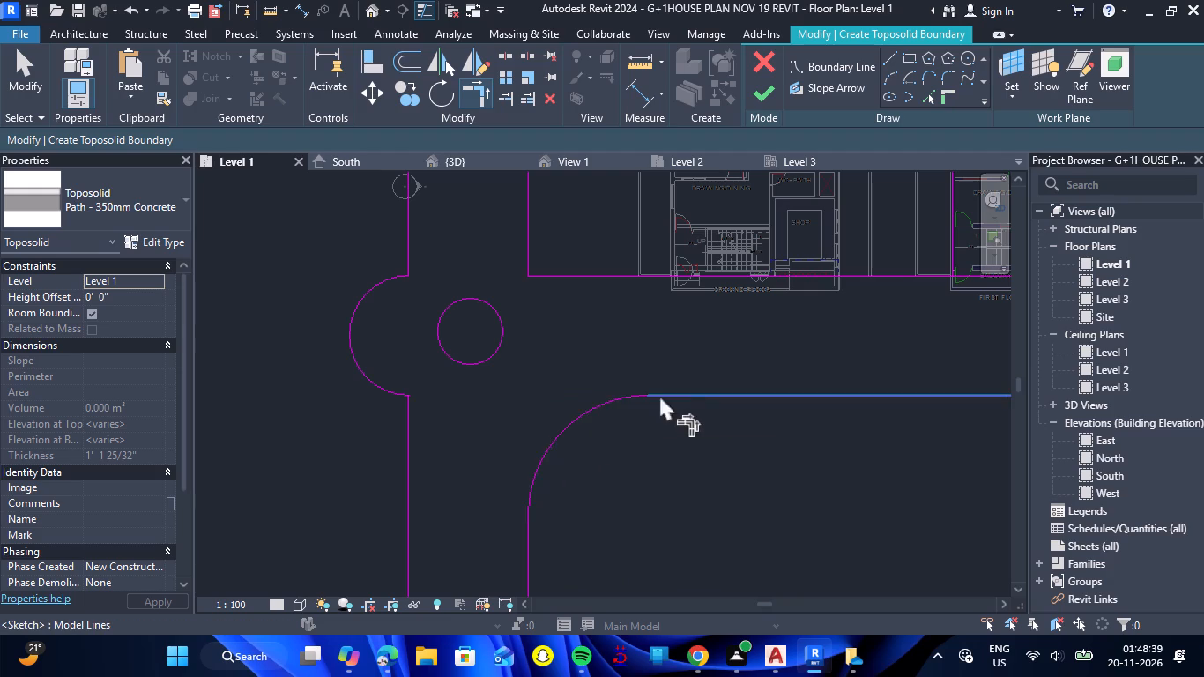
pyautogui.scroll(-5, 562, 311)
pyautogui.scroll(-2, 759, 360)
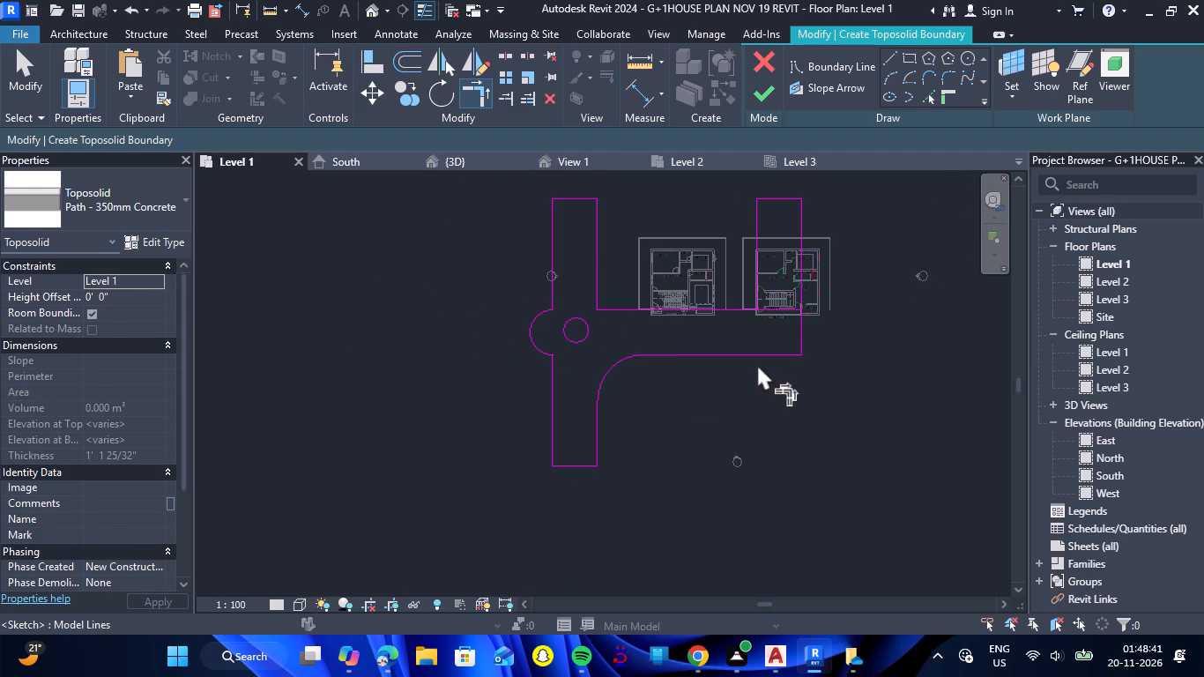
pyautogui.scroll(5, 578, 295)
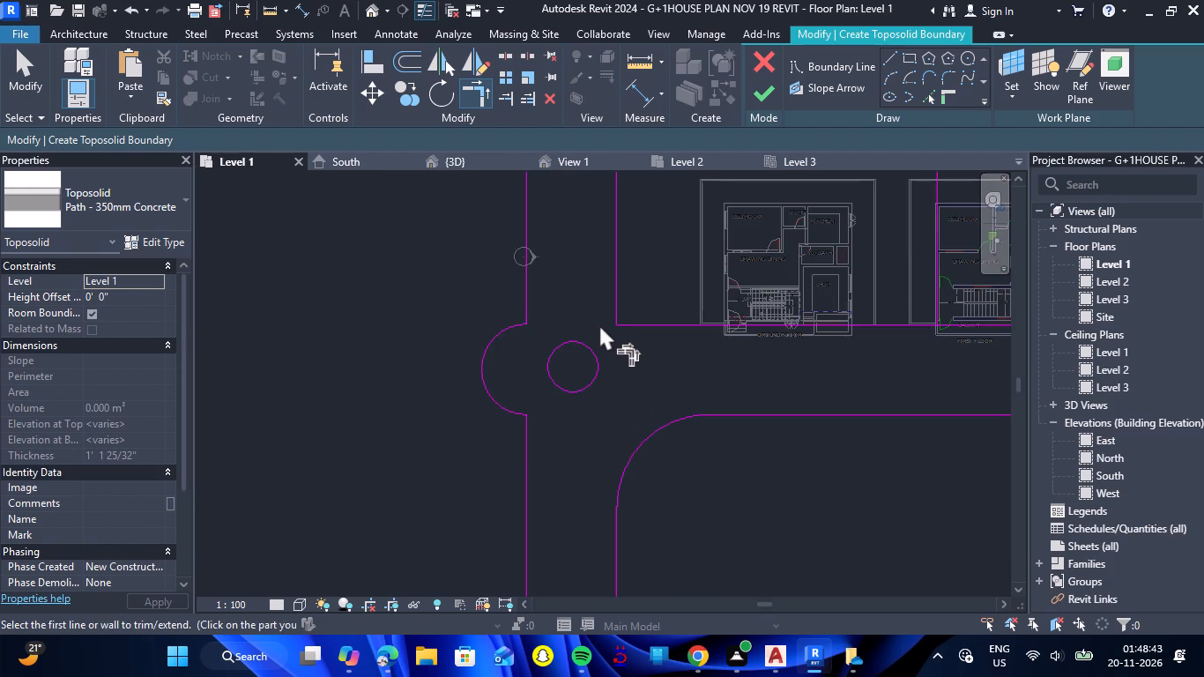
pyautogui.press('Escape')
# Nudge the small circle at the junction southeast, towards the rounded inner corner.
pyautogui.click(567, 337)
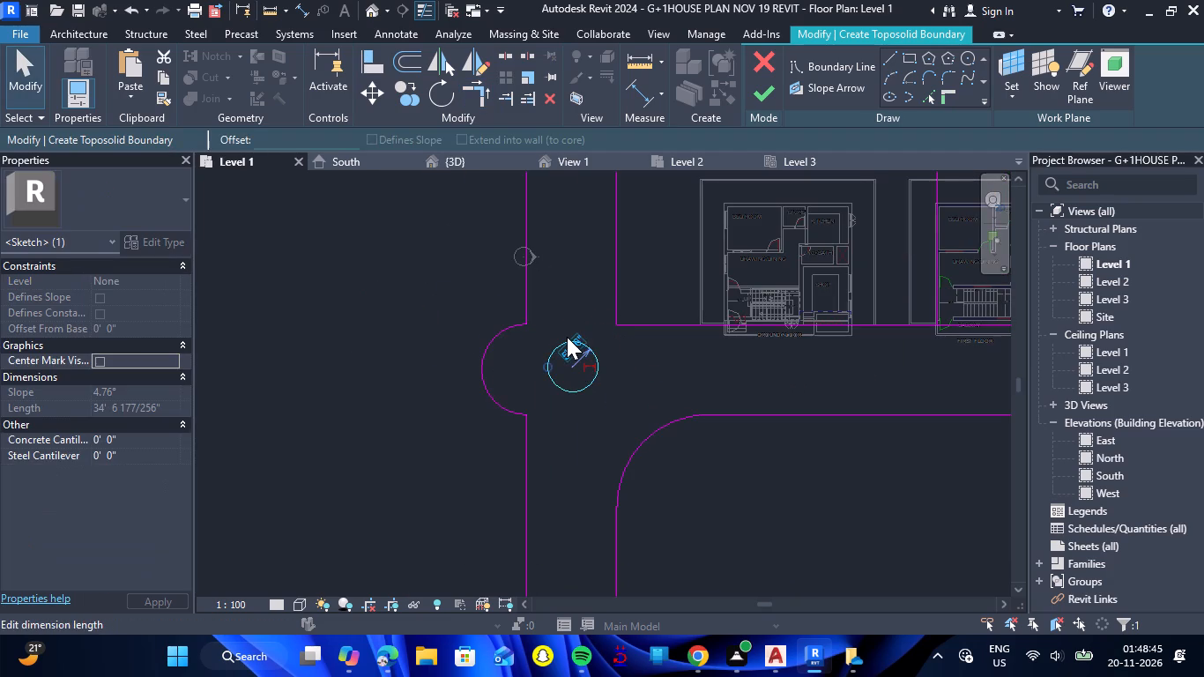
pyautogui.press('Right')
pyautogui.press('Right')
pyautogui.press('Down')
pyautogui.press('Right')
pyautogui.press('Right')
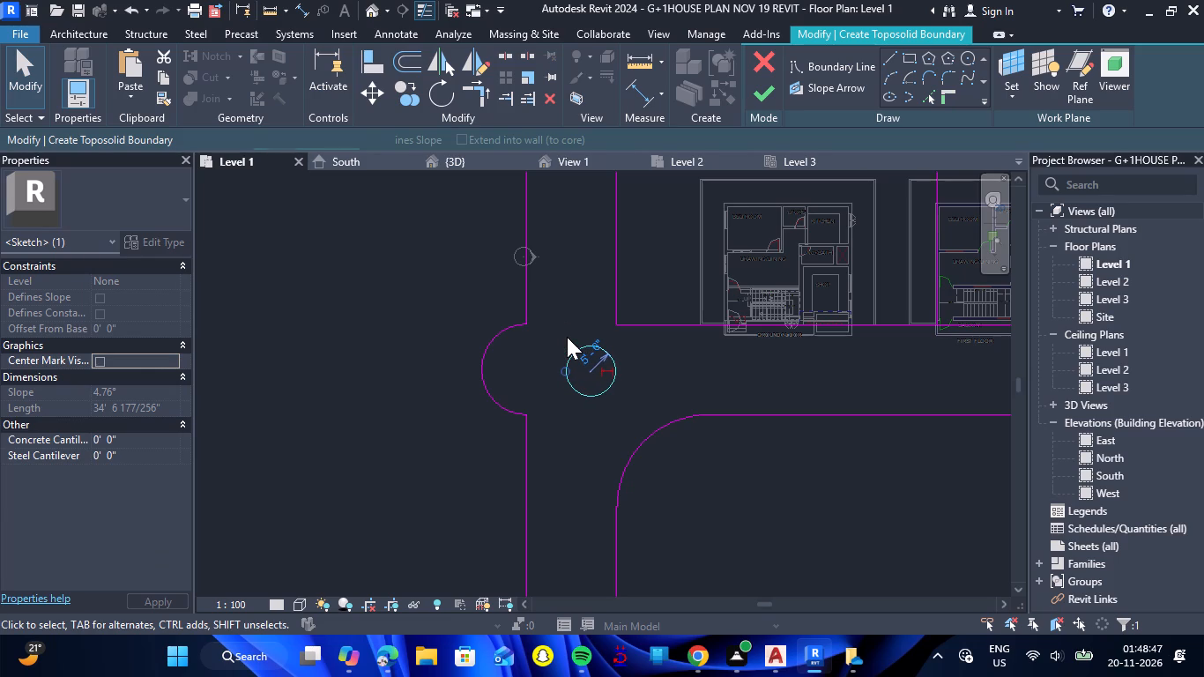
pyautogui.press('Down')
pyautogui.press('Escape')
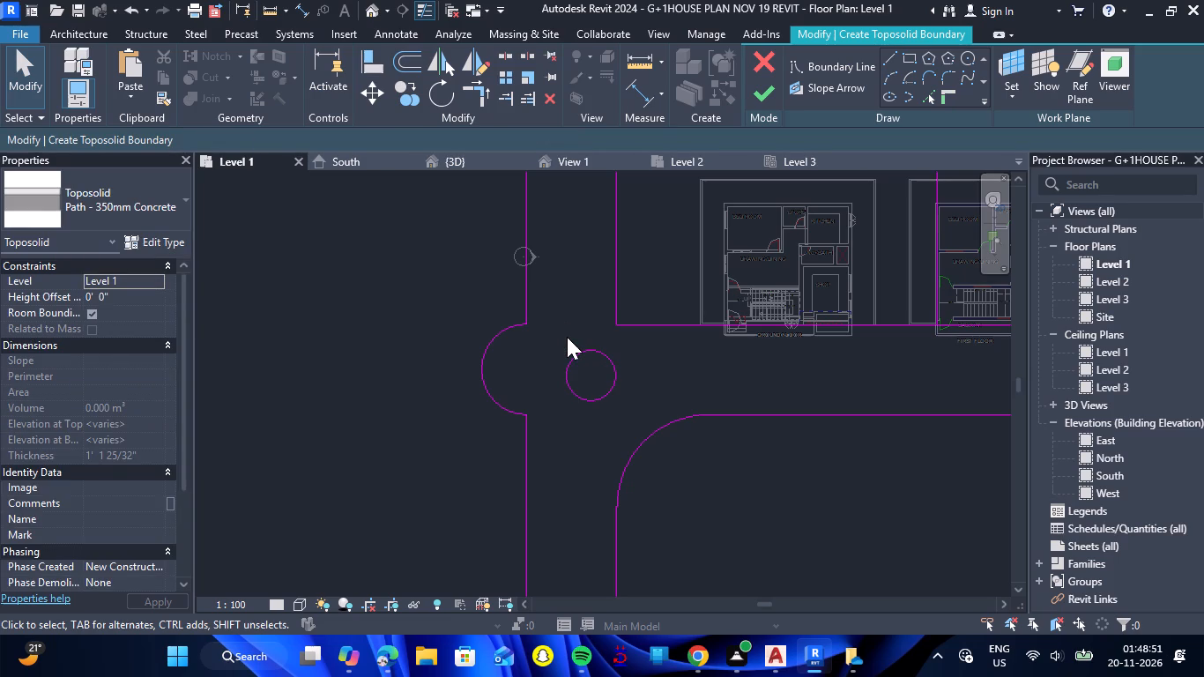
pyautogui.click(611, 394)
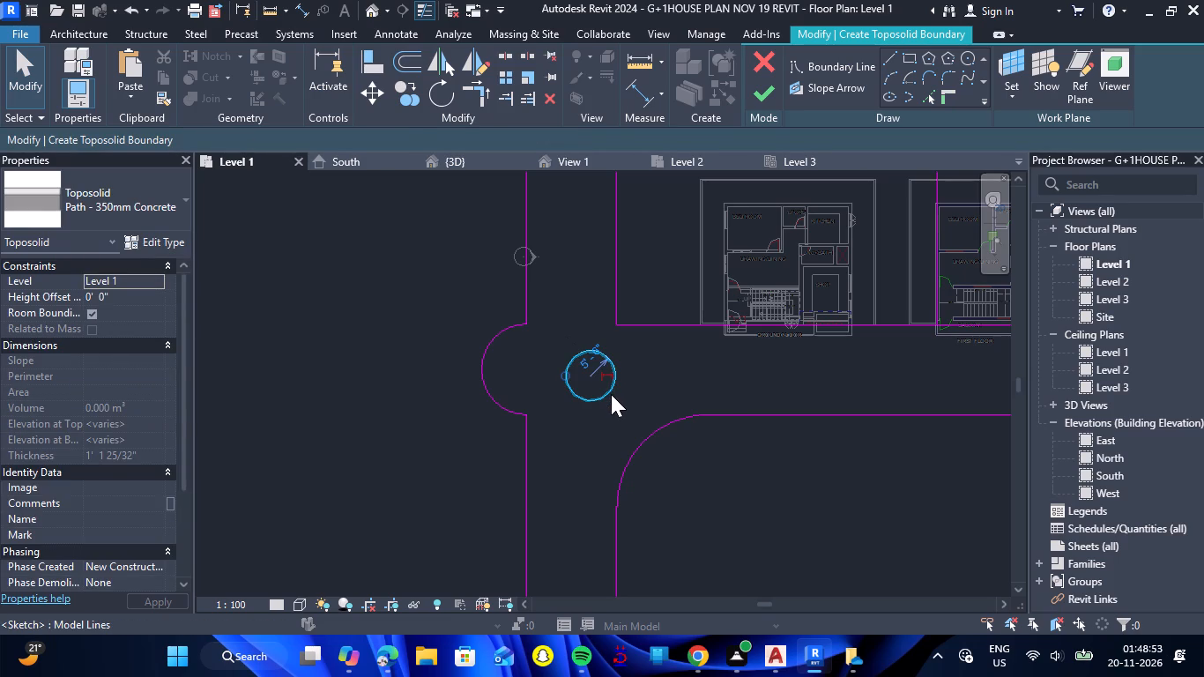
pyautogui.press('Down')
pyautogui.press('Down')
pyautogui.press('Left')
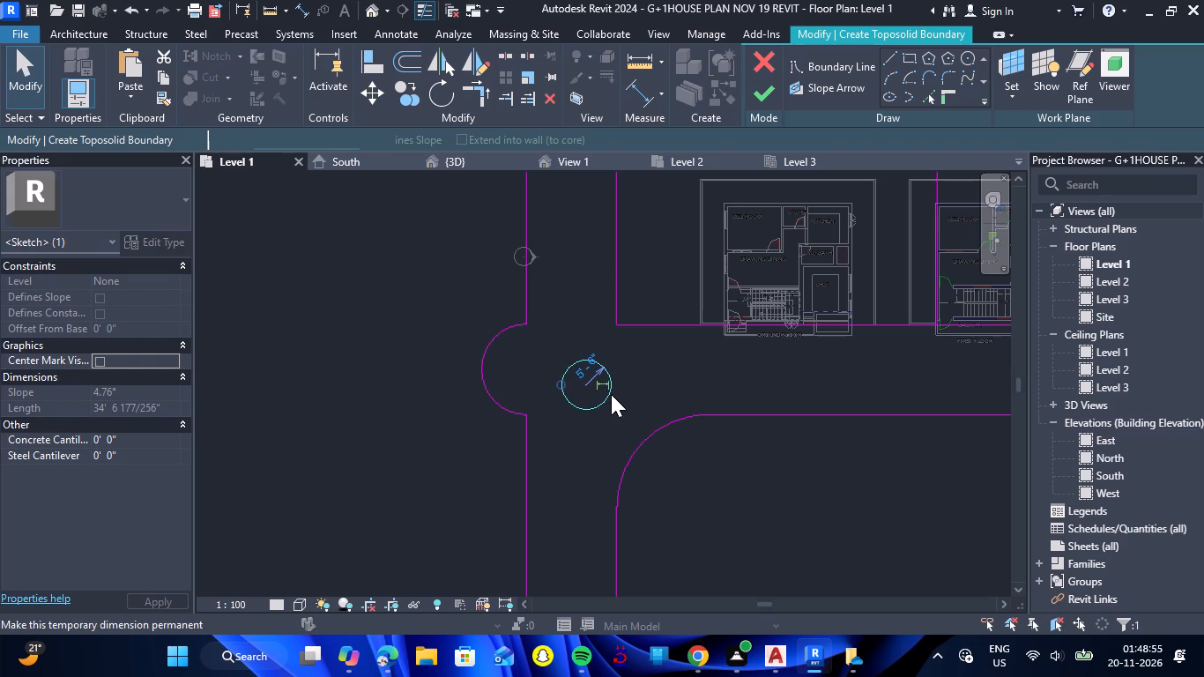
pyautogui.press('Escape')
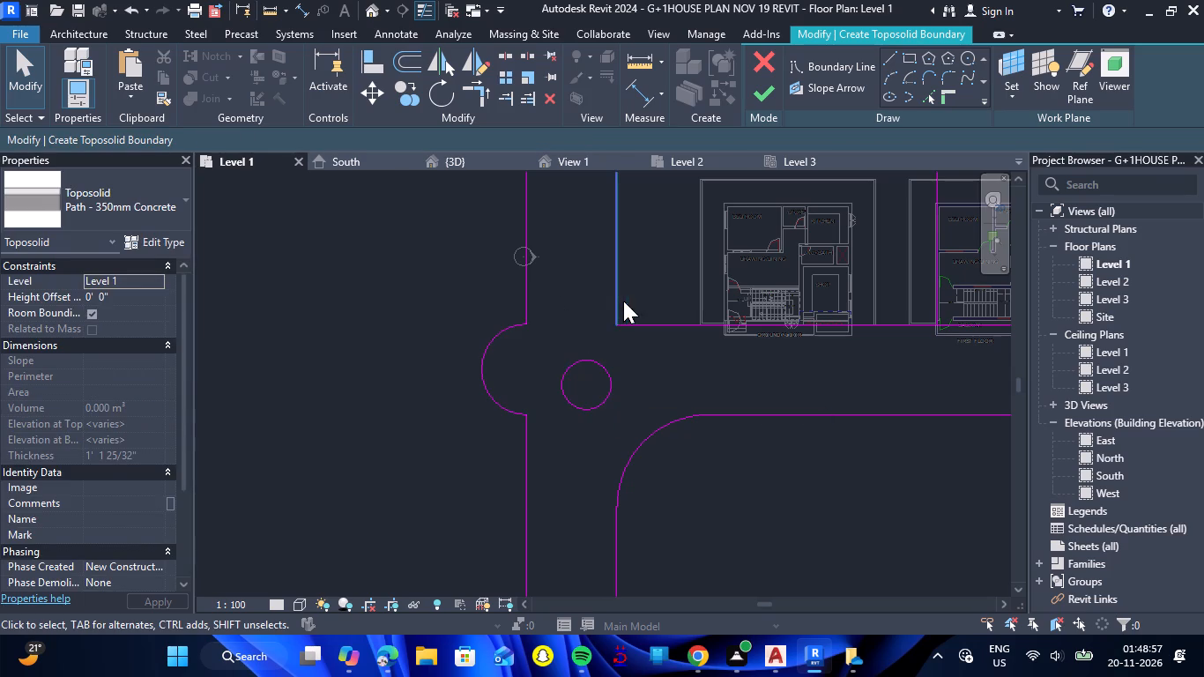
# Draw a three-point arc of about 17'-4" radius from the front path's north edge to the northward leg's east line.
pyautogui.click(888, 82)
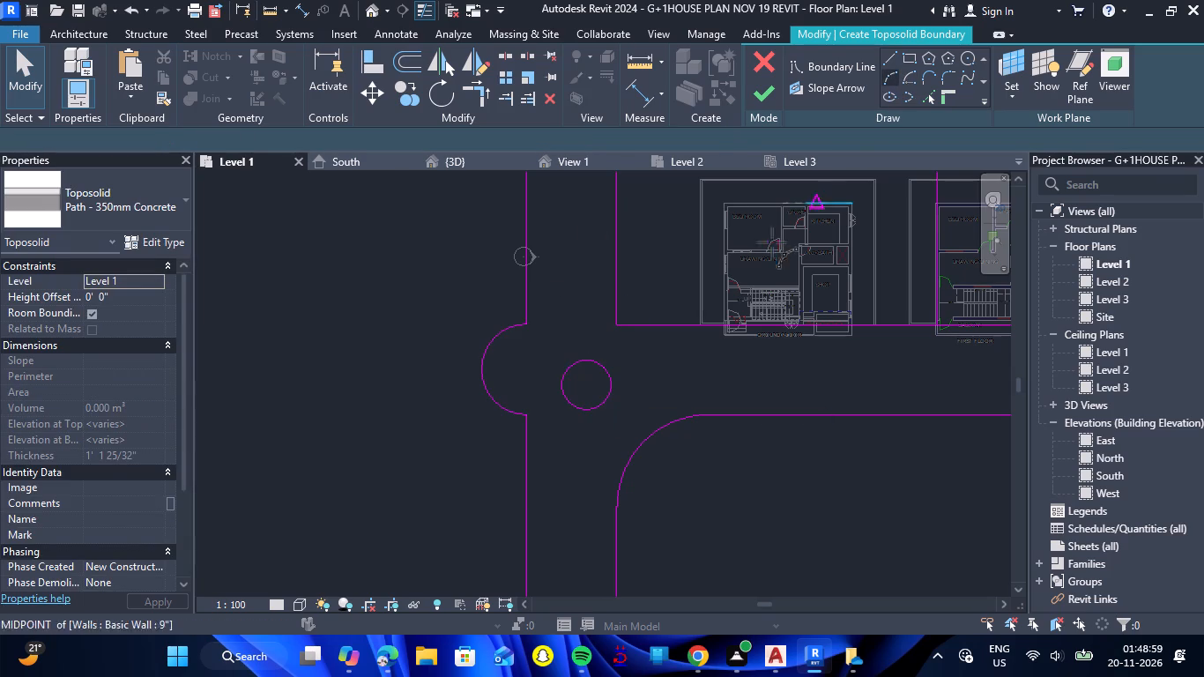
pyautogui.click(671, 325)
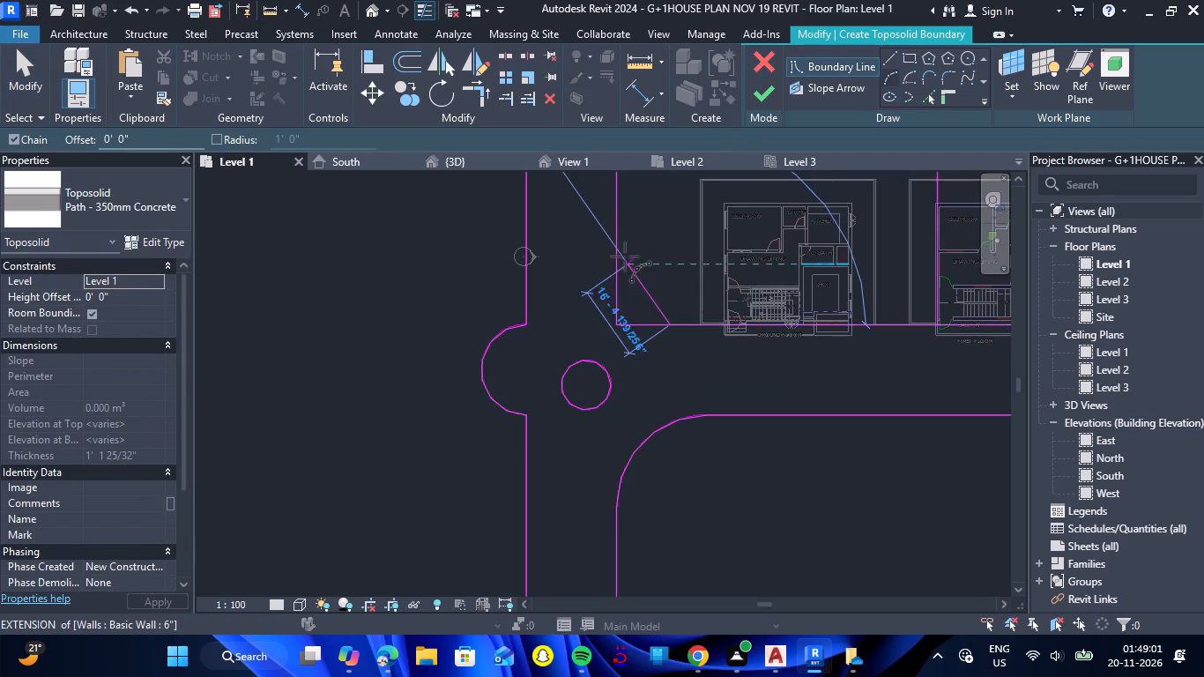
pyautogui.click(619, 244)
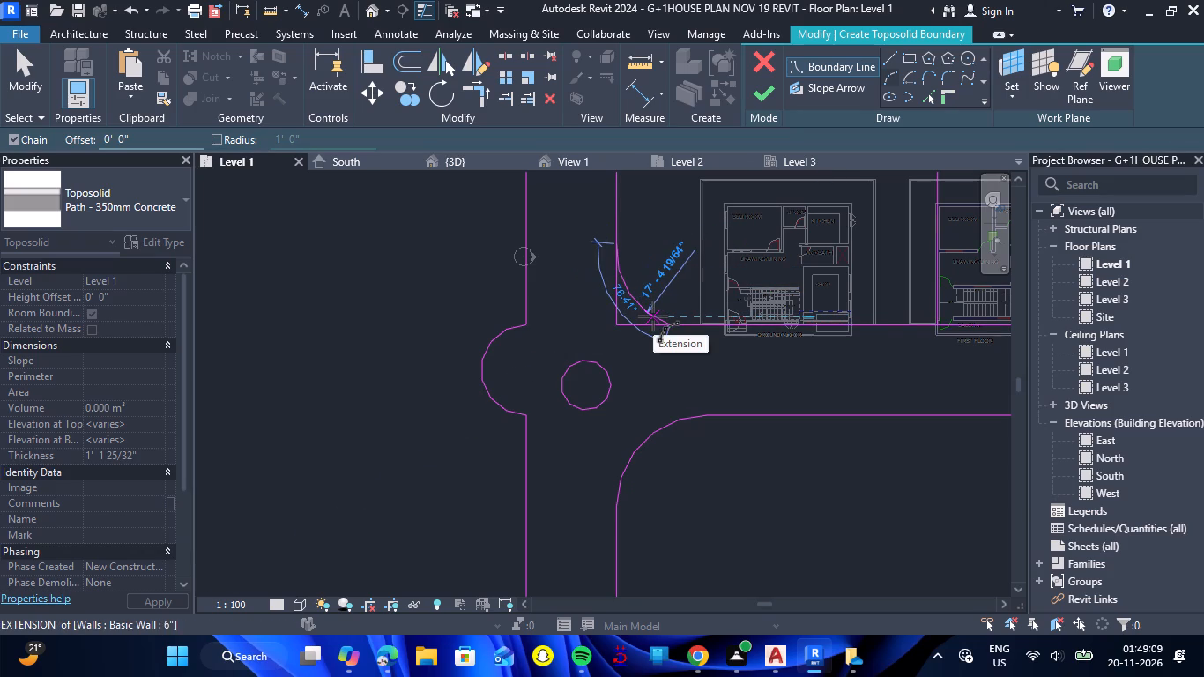
pyautogui.click(653, 316)
# Trim the northward leg's east line and the front path's north edge to the new arc, removing the square corner.
pyautogui.scroll(4, 651, 268)
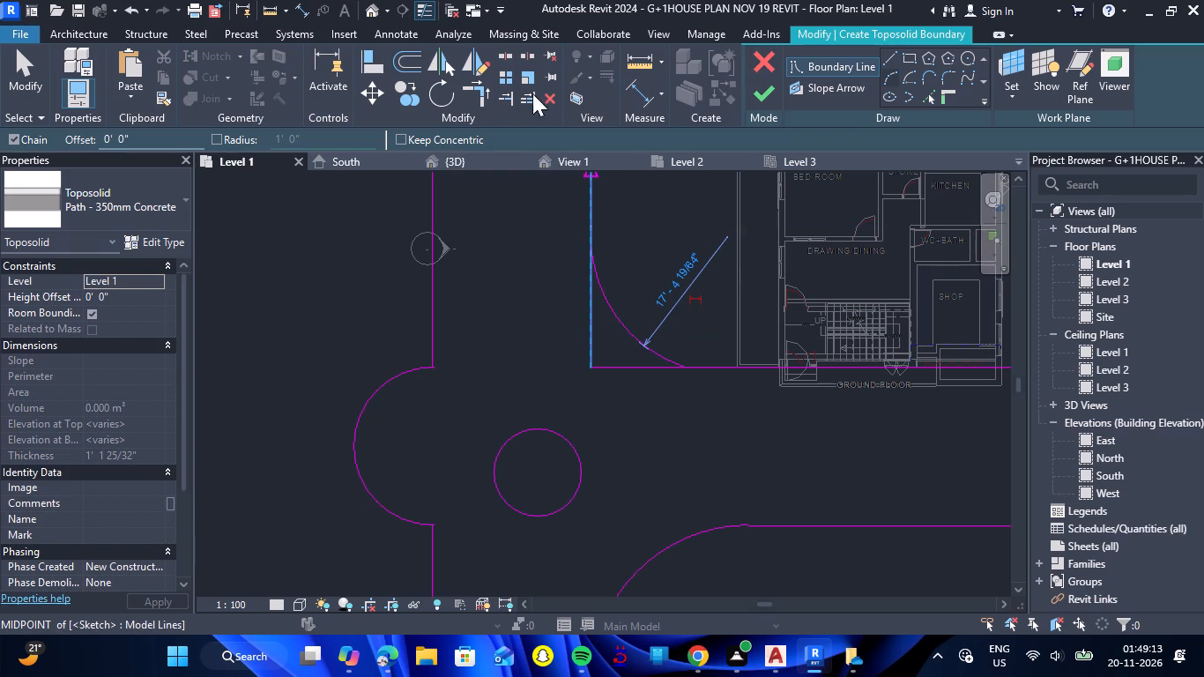
pyautogui.click(478, 92)
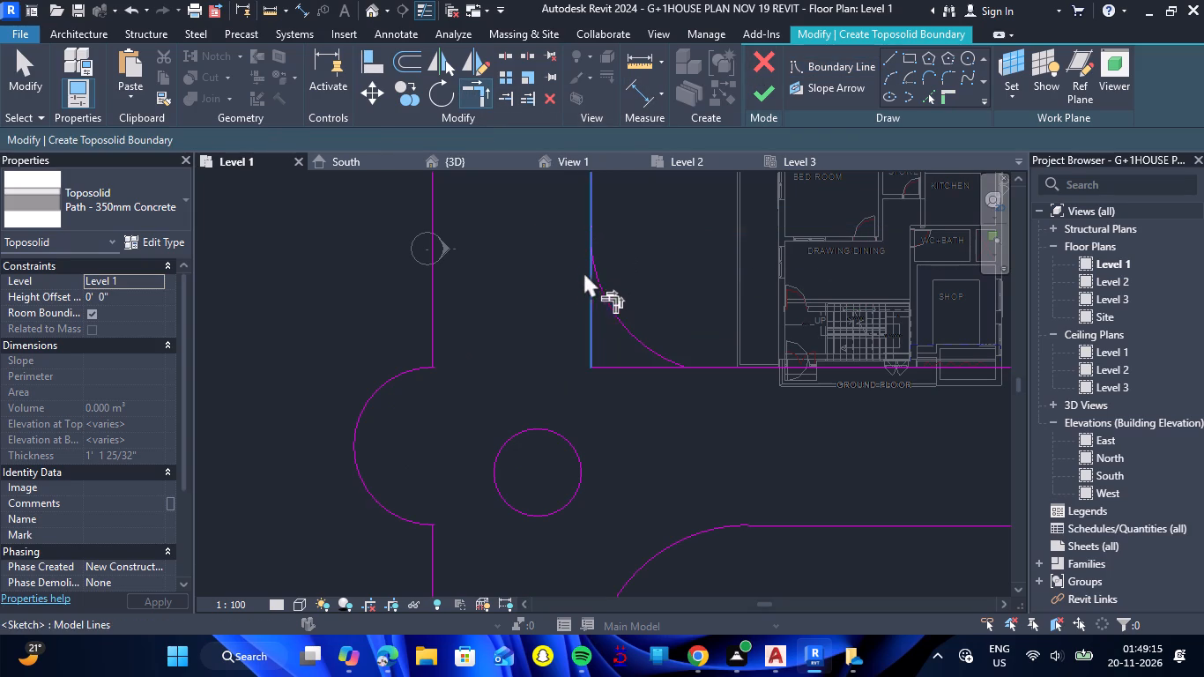
pyautogui.click(590, 199)
pyautogui.click(598, 289)
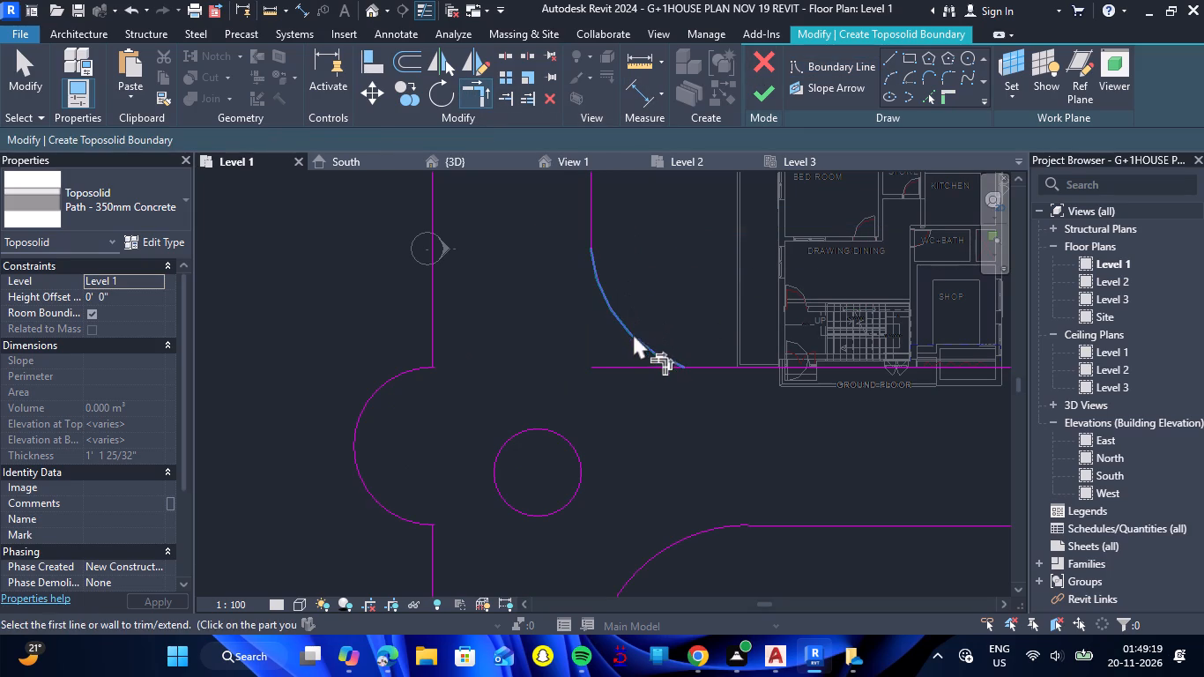
pyautogui.click(633, 332)
pyautogui.click(694, 362)
pyautogui.scroll(-5, 605, 221)
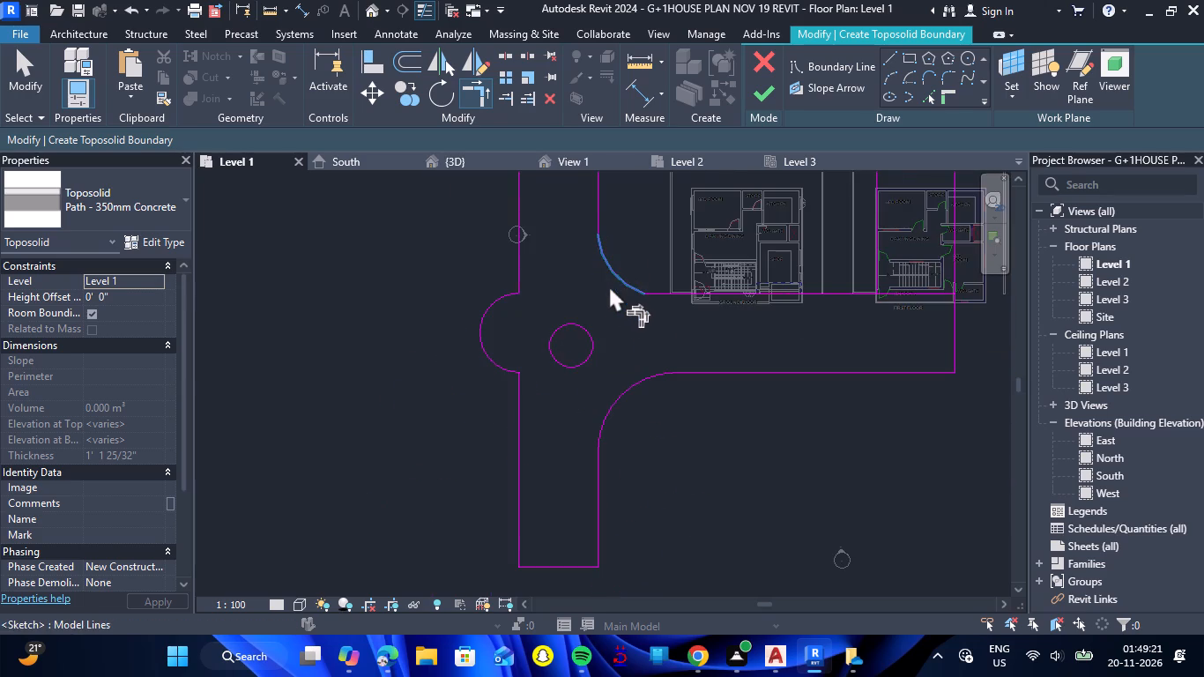
pyautogui.scroll(-5, 611, 315)
pyautogui.scroll(3, 616, 217)
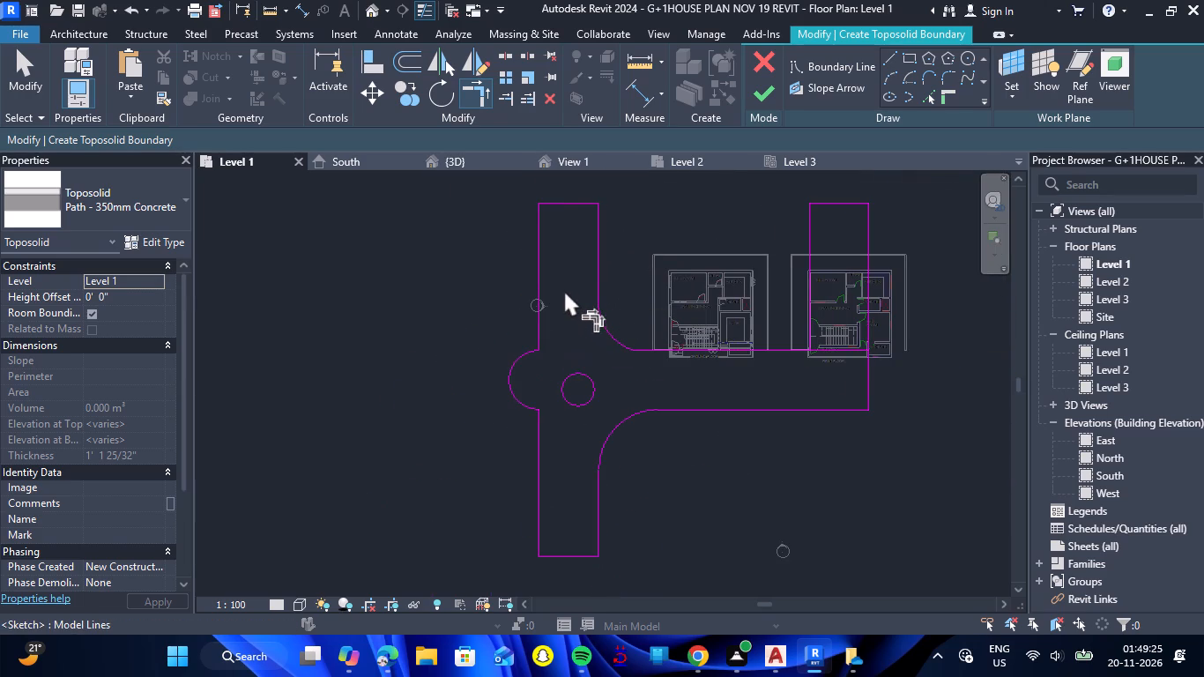
pyautogui.press('Escape')
# Nudge the junction's small circle north, level with the rounded bulge on the west side.
pyautogui.click(585, 375)
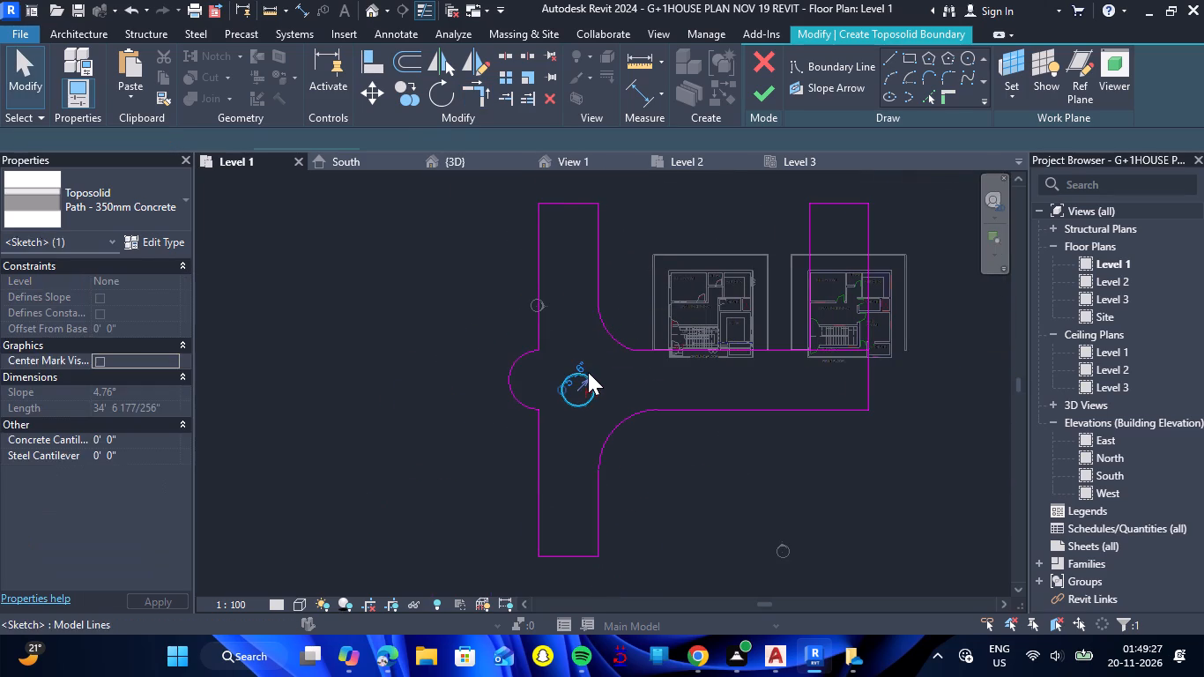
pyautogui.press('Up')
pyautogui.press('Up')
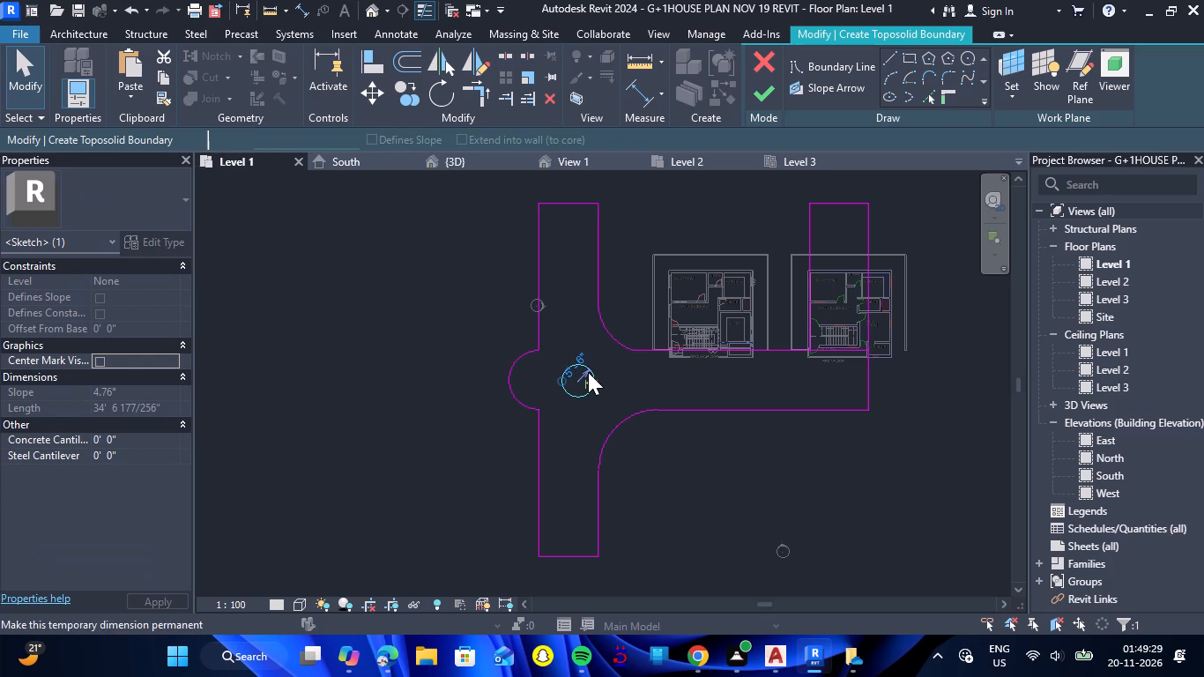
pyautogui.press('Escape')
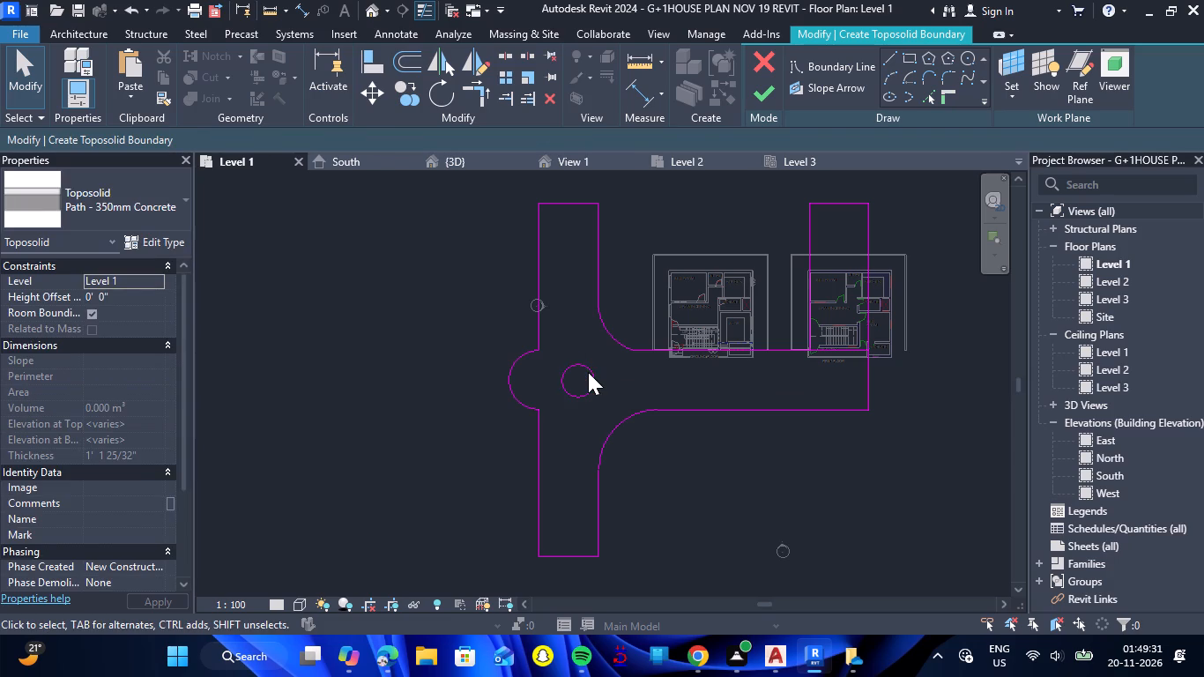
# Trim the front path's north edge to the west line of the eastern northward leg, opening that leg into the path.
pyautogui.scroll(-2, 569, 319)
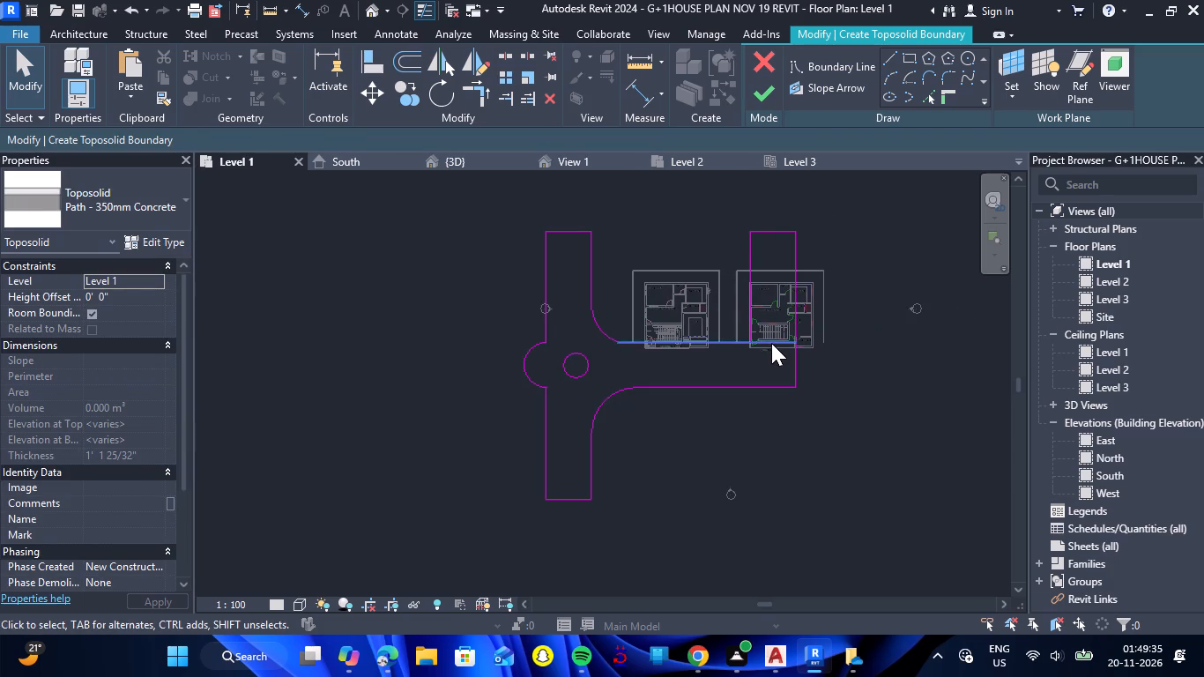
pyautogui.scroll(4, 771, 340)
pyautogui.click(469, 100)
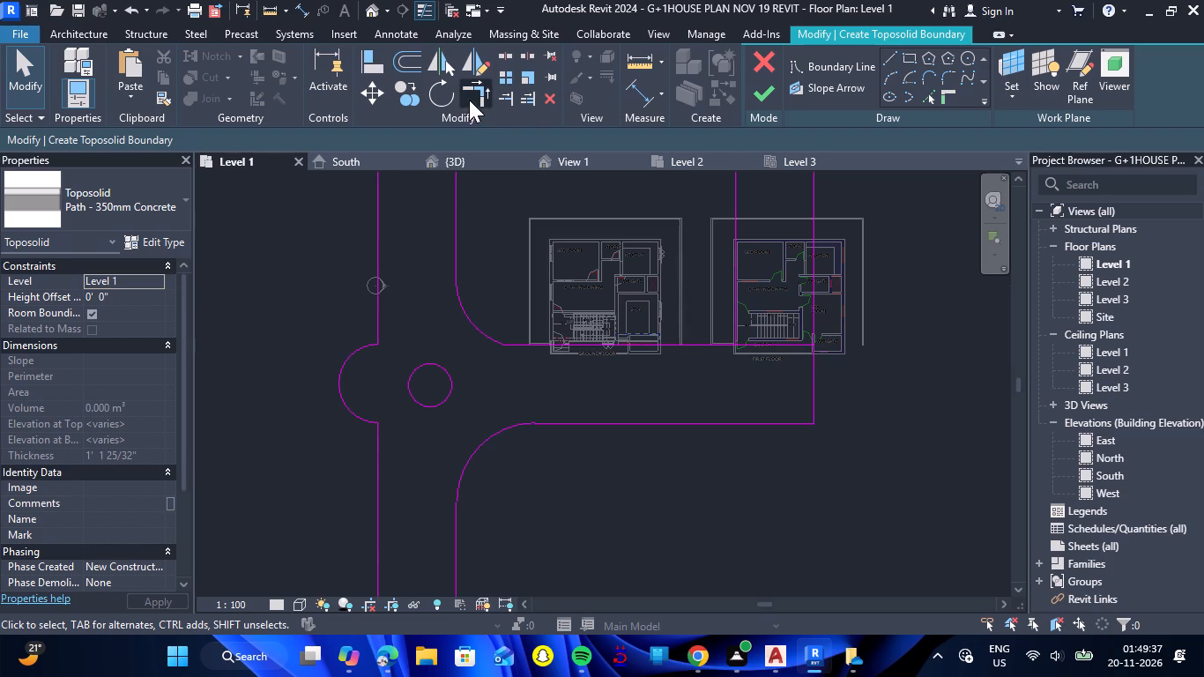
pyautogui.click(703, 338)
pyautogui.click(737, 317)
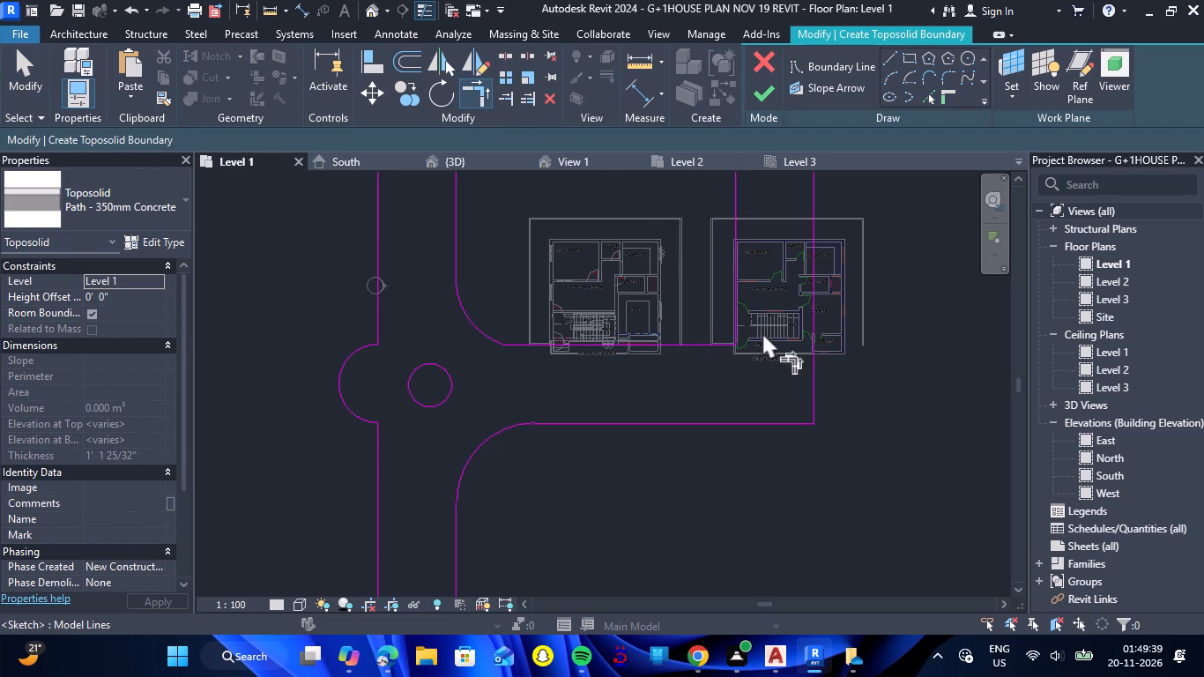
pyautogui.press('Escape')
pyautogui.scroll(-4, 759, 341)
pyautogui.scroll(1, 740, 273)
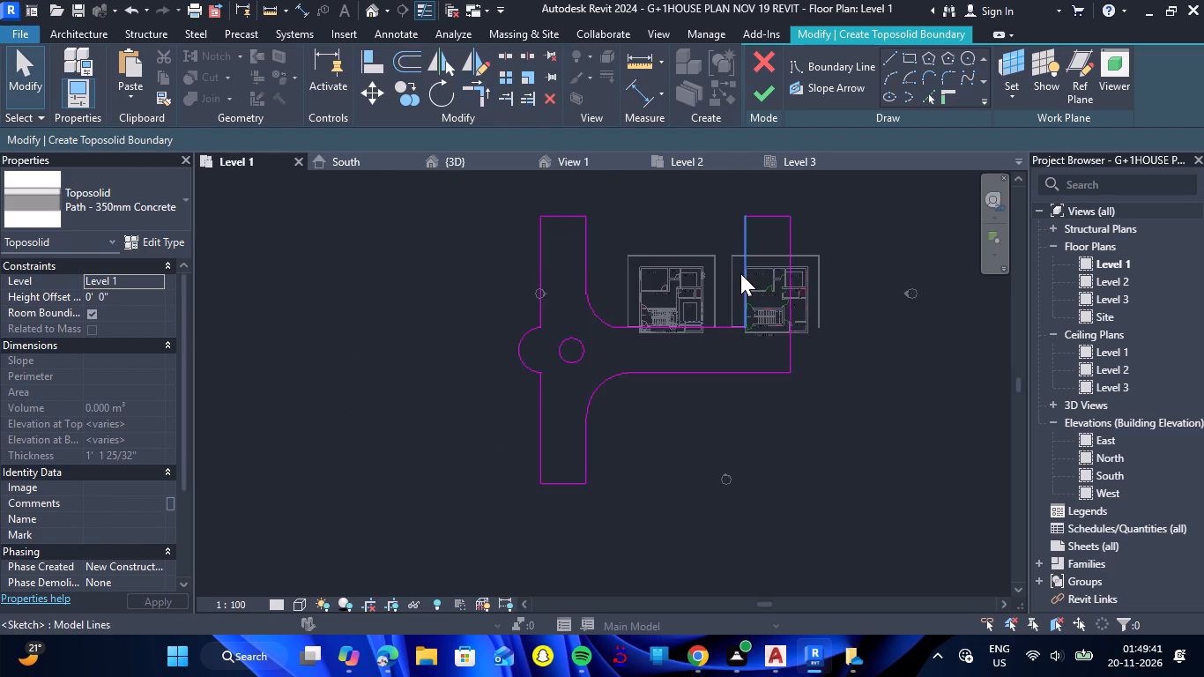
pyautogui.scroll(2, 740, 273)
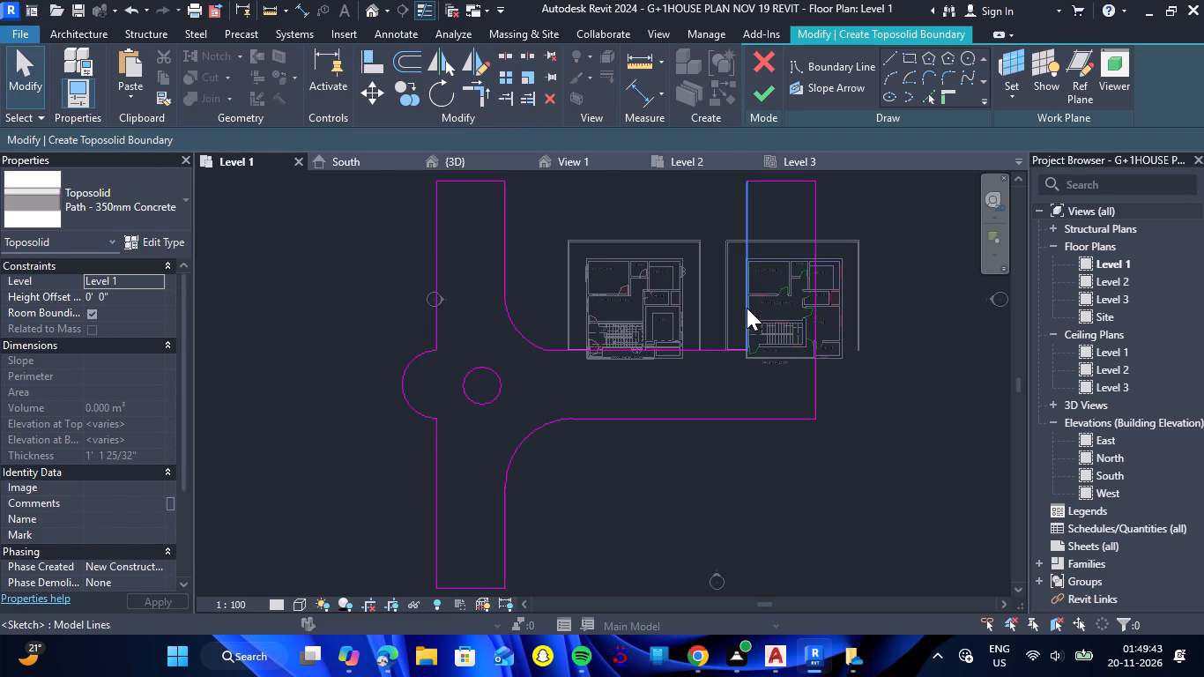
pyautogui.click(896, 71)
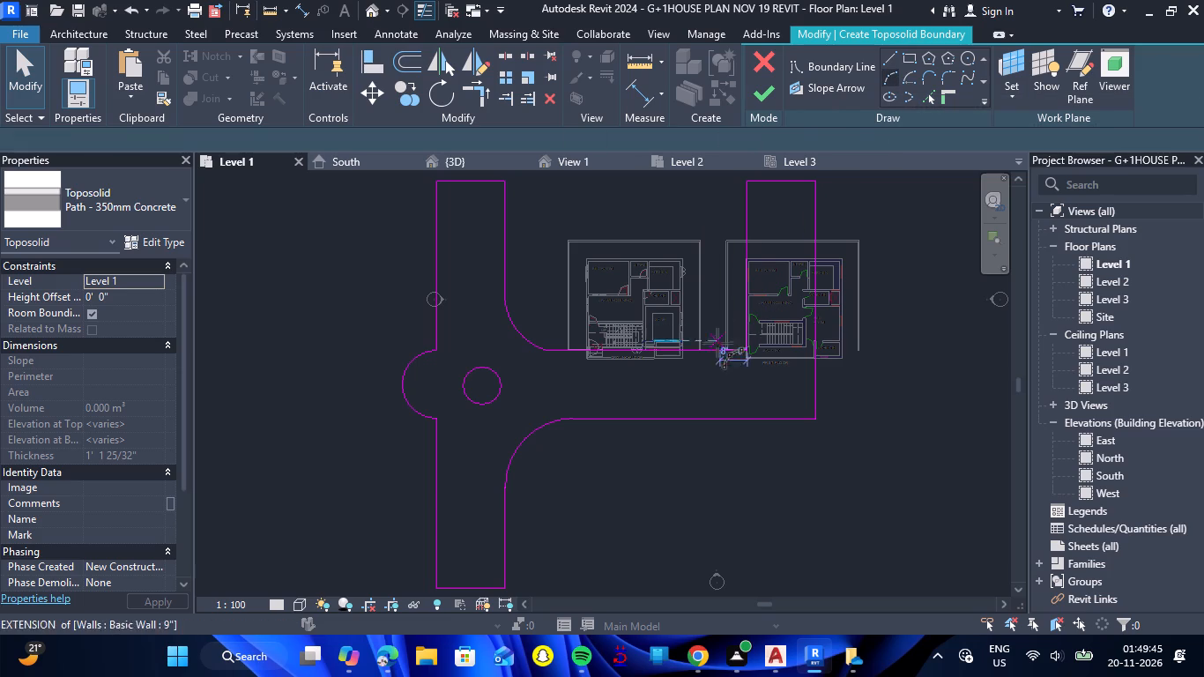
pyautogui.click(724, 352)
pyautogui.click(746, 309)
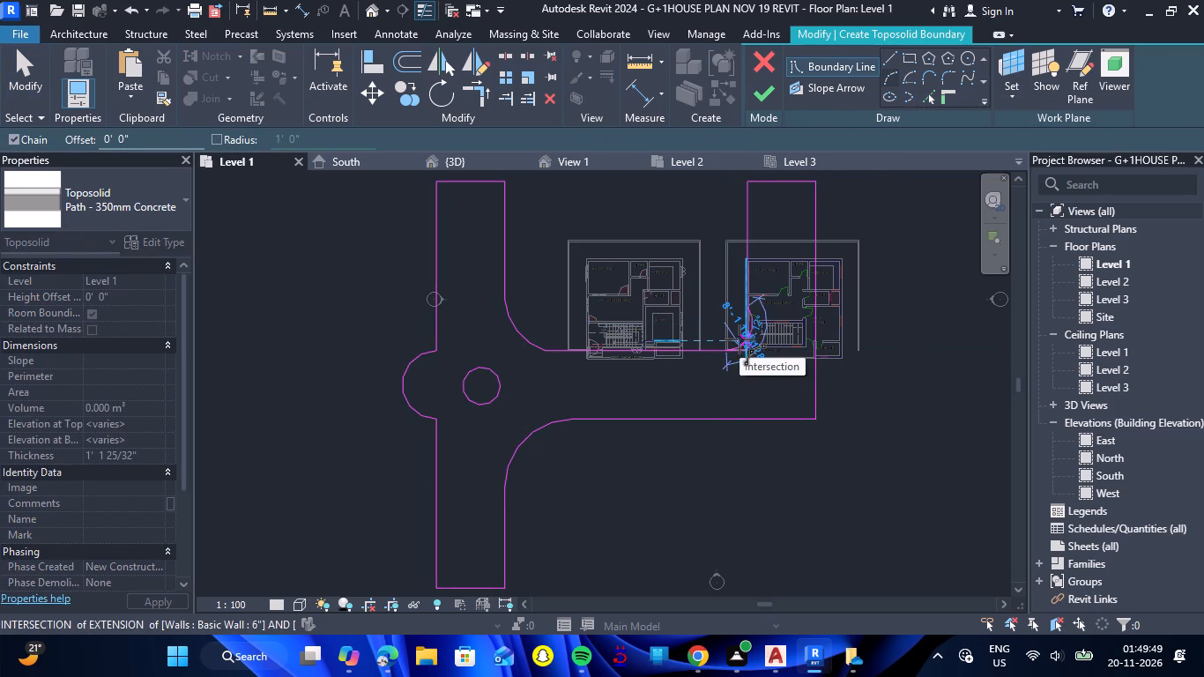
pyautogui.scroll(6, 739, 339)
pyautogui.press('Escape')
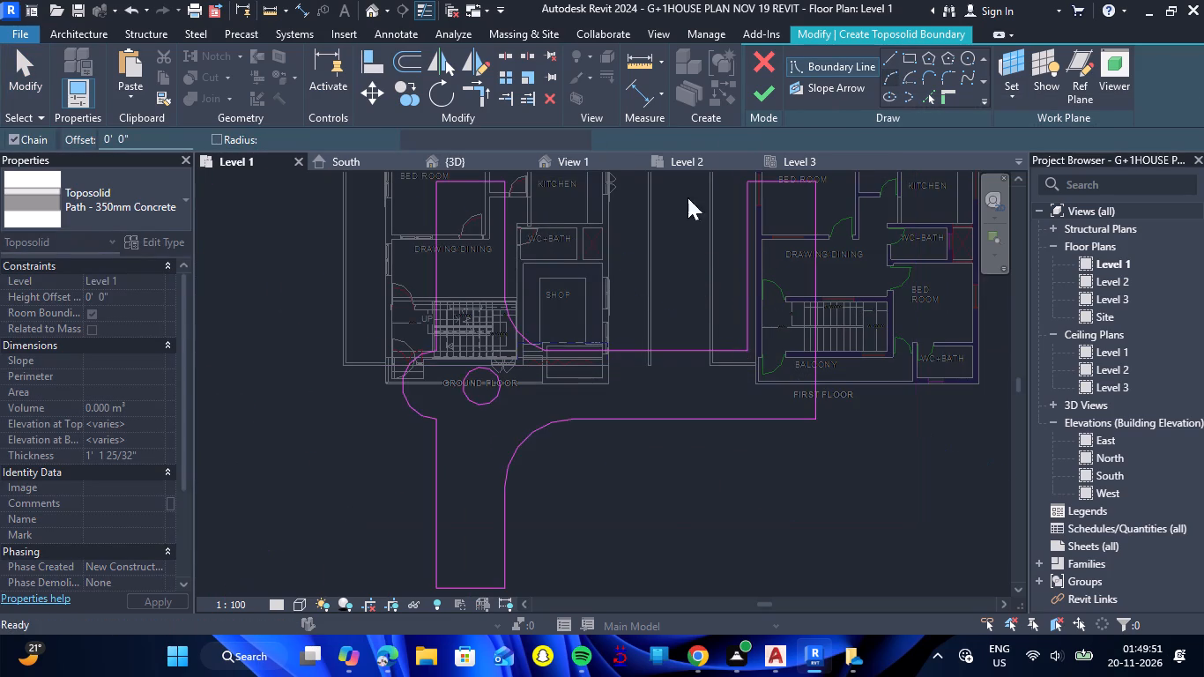
# Draw a three-point arc of about 11' radius from the front path's north edge to the eastern northward leg's west line.
pyautogui.scroll(4, 723, 249)
pyautogui.scroll(2, 756, 323)
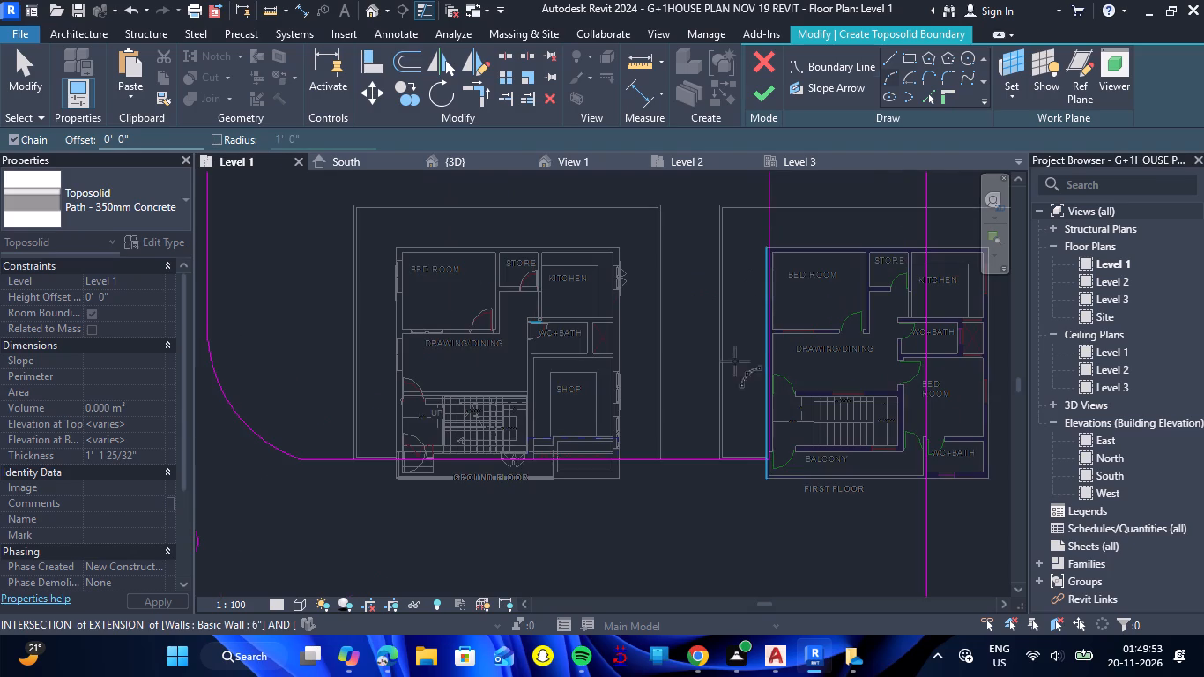
pyautogui.click(691, 454)
pyautogui.click(762, 353)
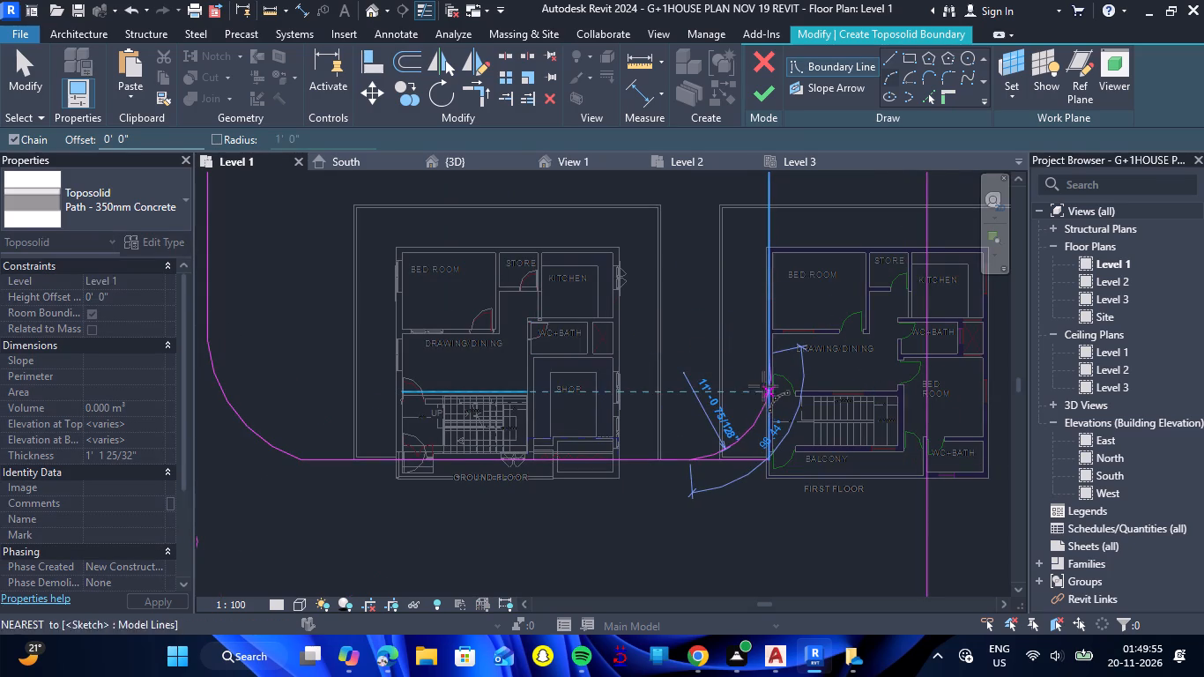
pyautogui.click(764, 393)
pyautogui.press('Escape')
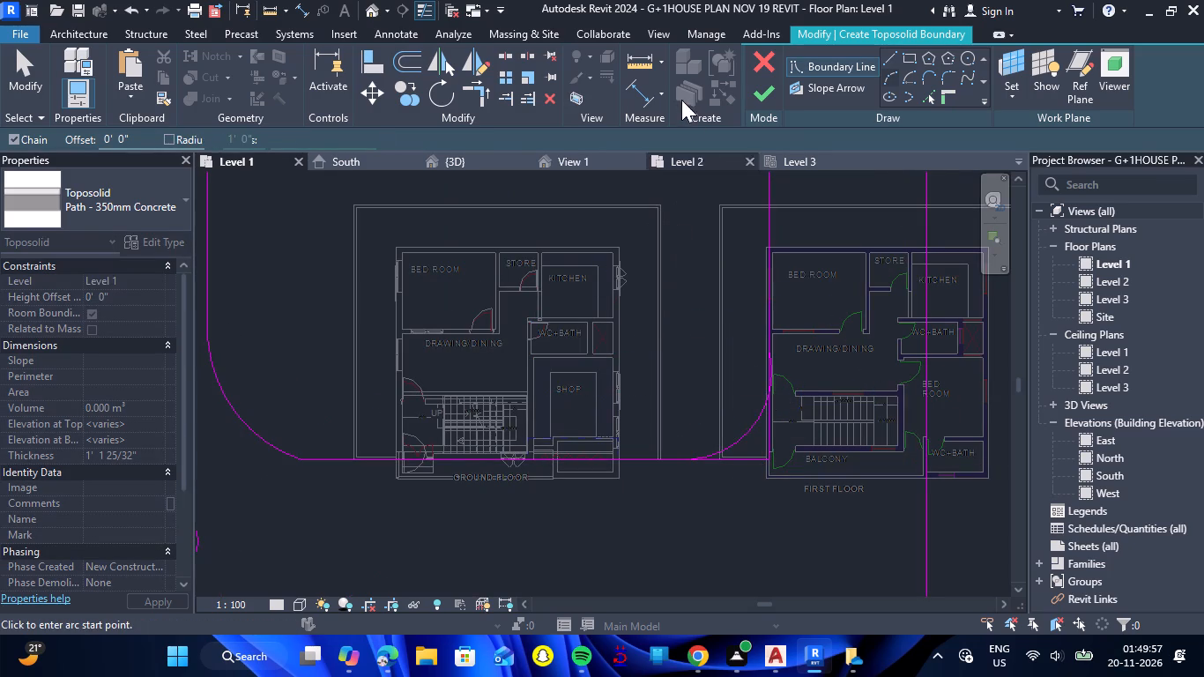
# Trim the front path's north edge and the eastern leg's west line to the new arc, removing the square corner.
pyautogui.click(477, 102)
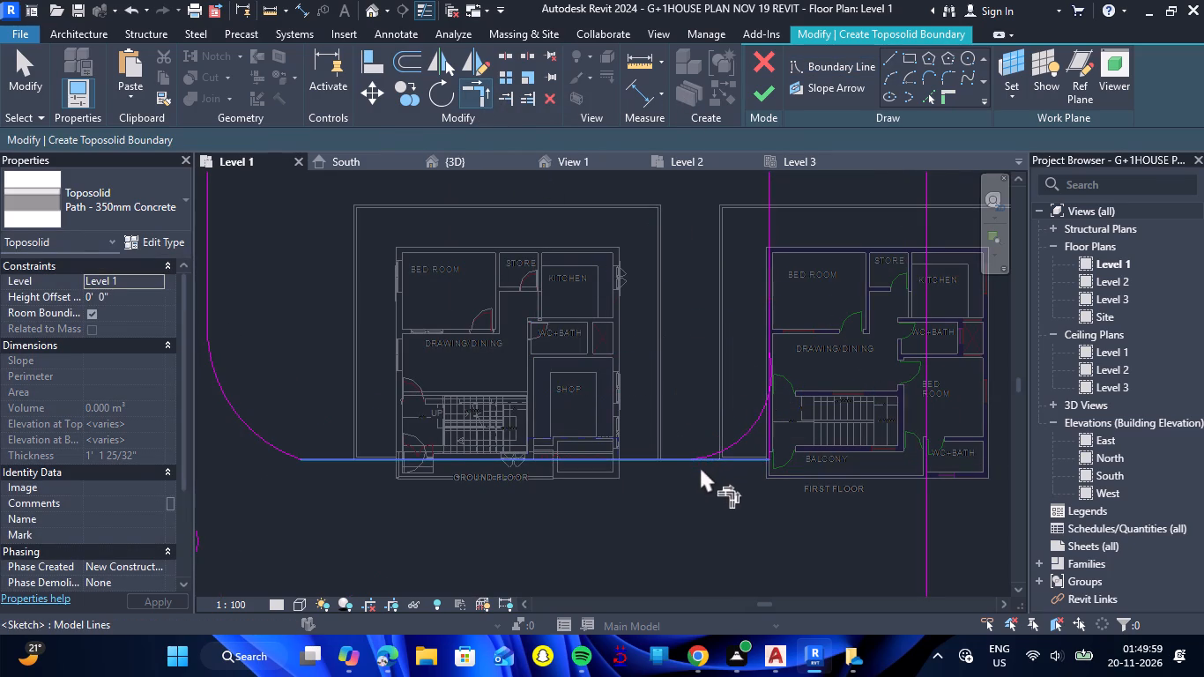
pyautogui.click(682, 455)
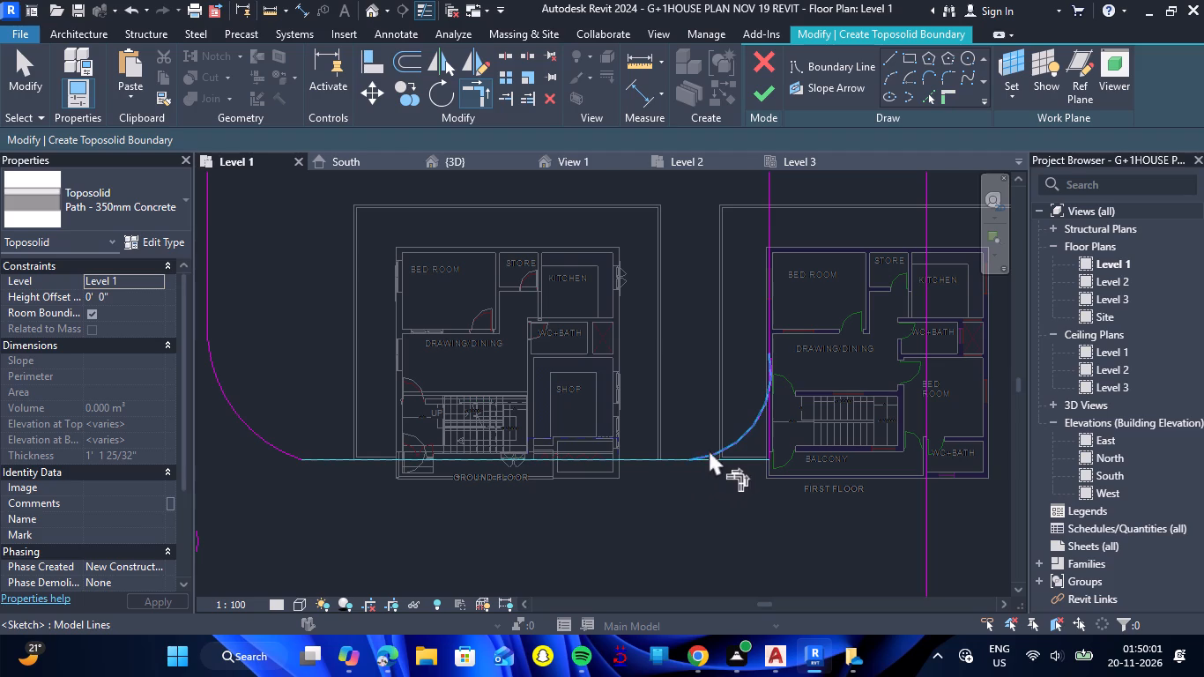
pyautogui.click(720, 443)
pyautogui.click(754, 415)
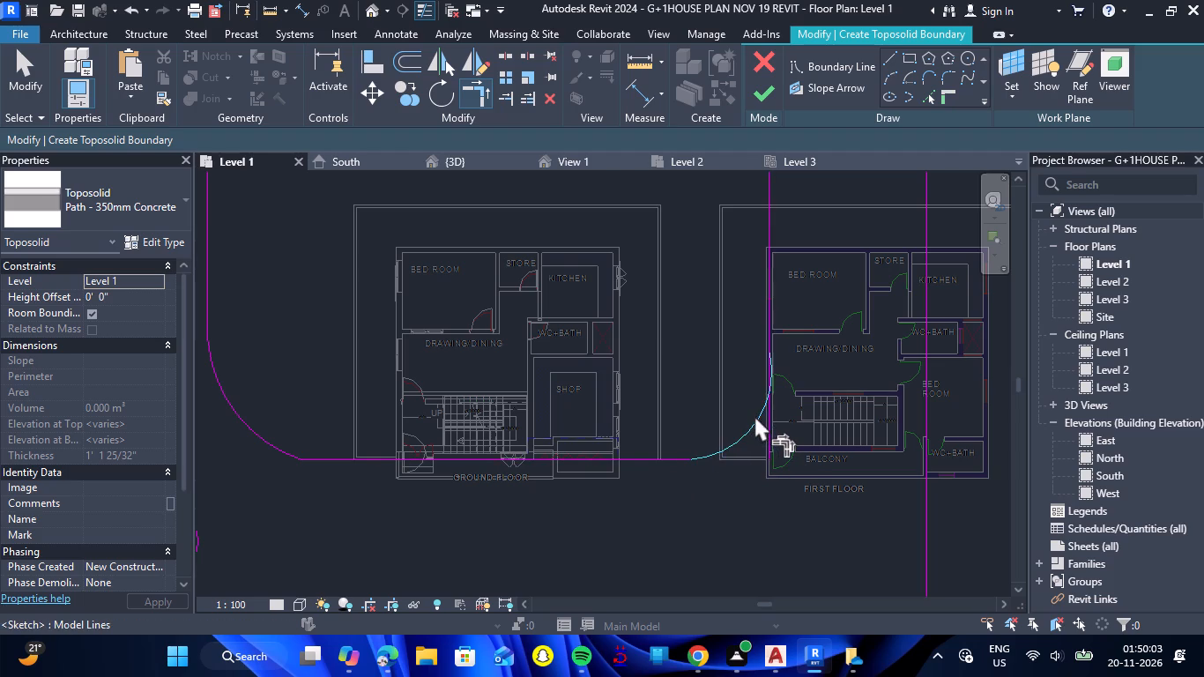
pyautogui.click(767, 329)
pyautogui.press('Escape')
# Finish the path's boundary sketch to create the 350 mm concrete Toposolid.
pyautogui.scroll(-2, 790, 410)
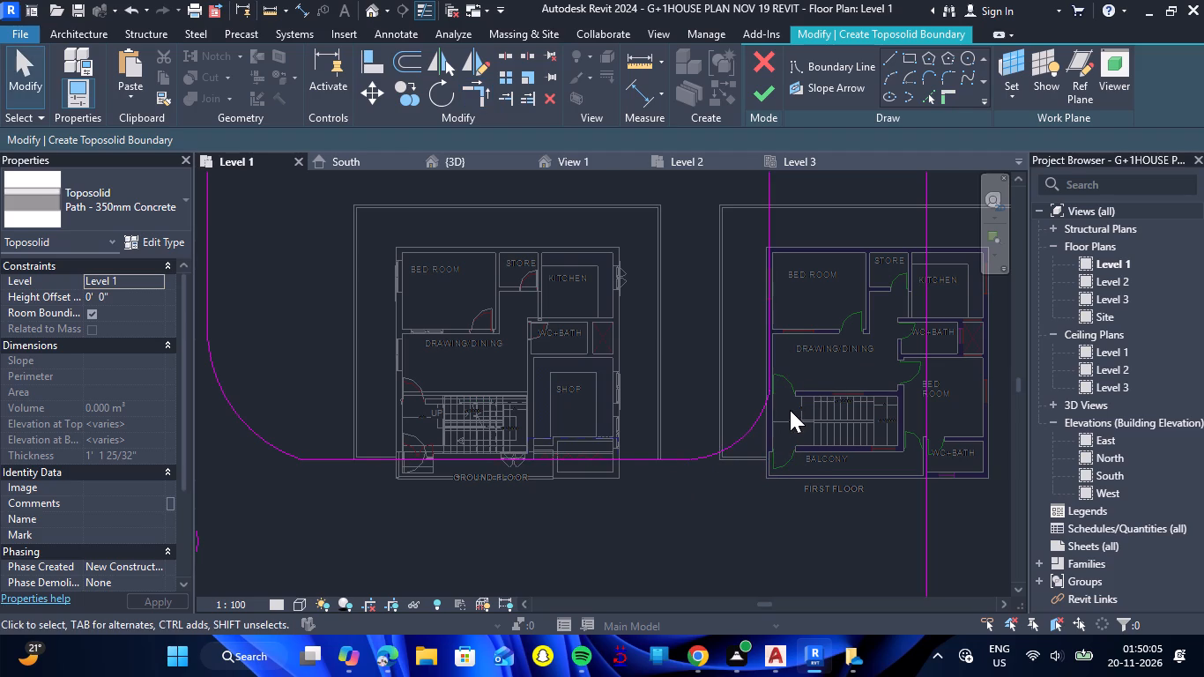
pyautogui.scroll(-4, 790, 410)
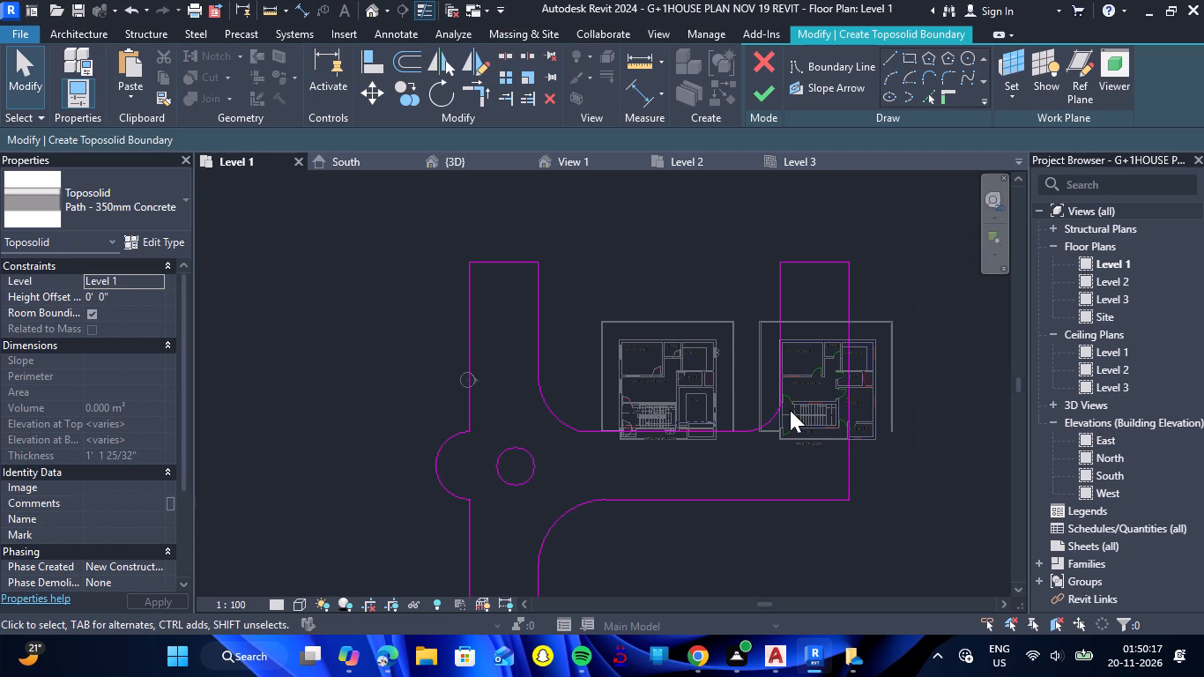
pyautogui.scroll(-6, 548, 309)
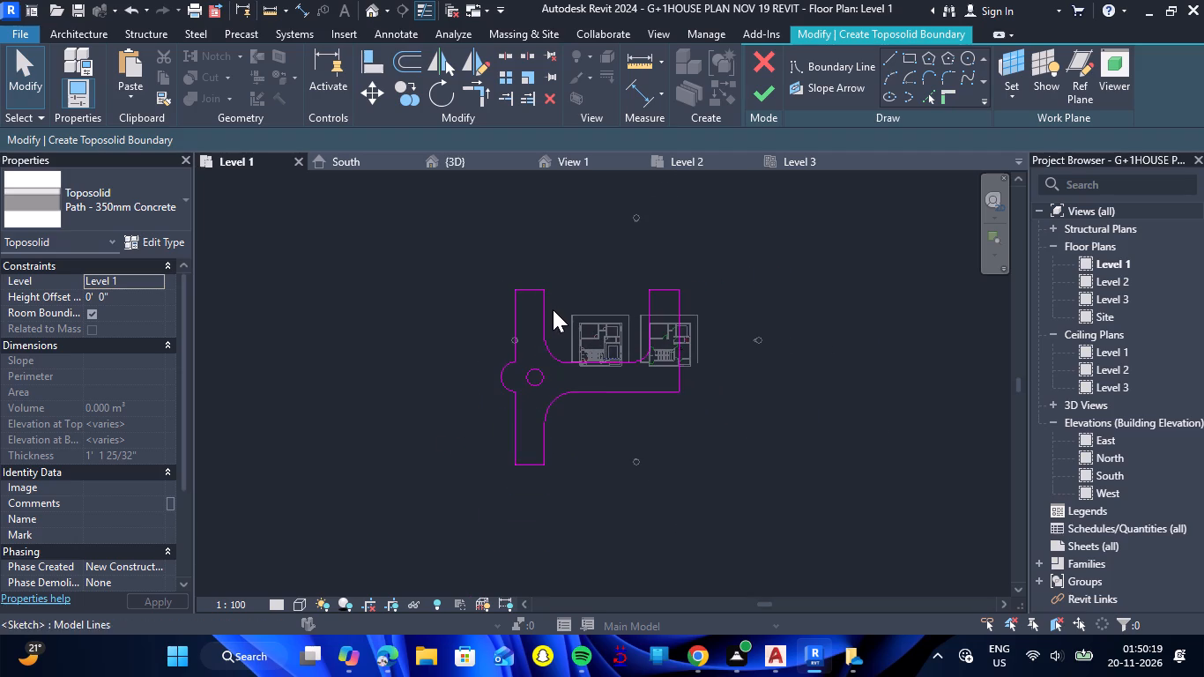
pyautogui.click(760, 94)
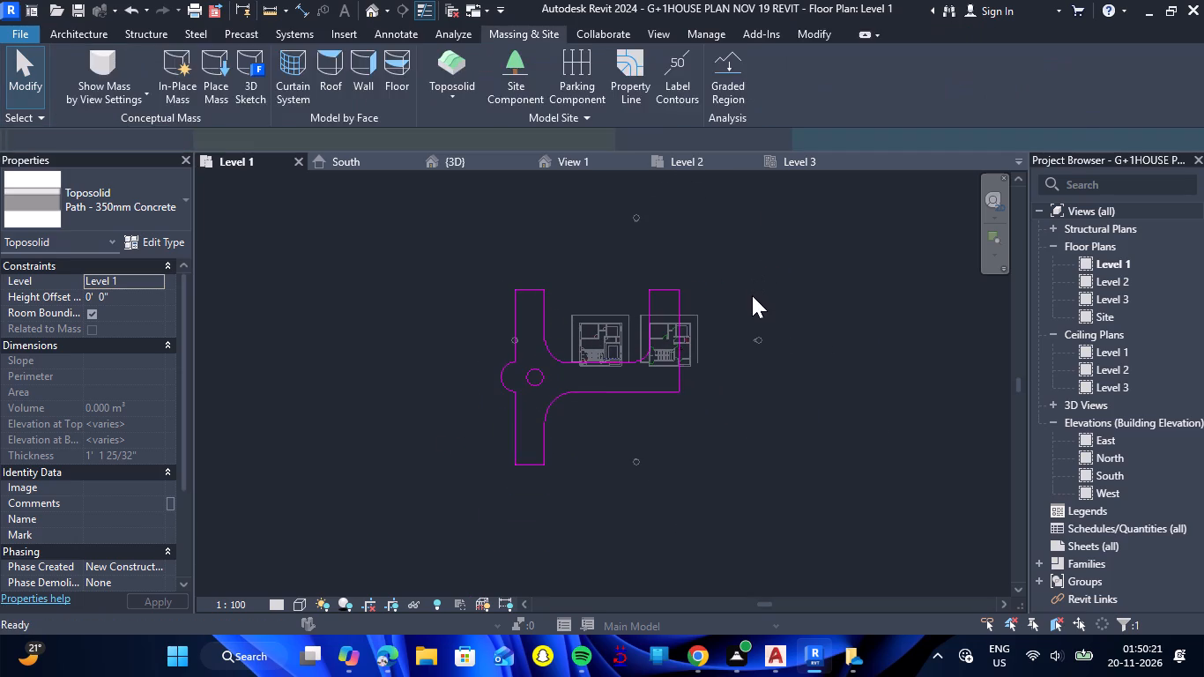
pyautogui.click(663, 428)
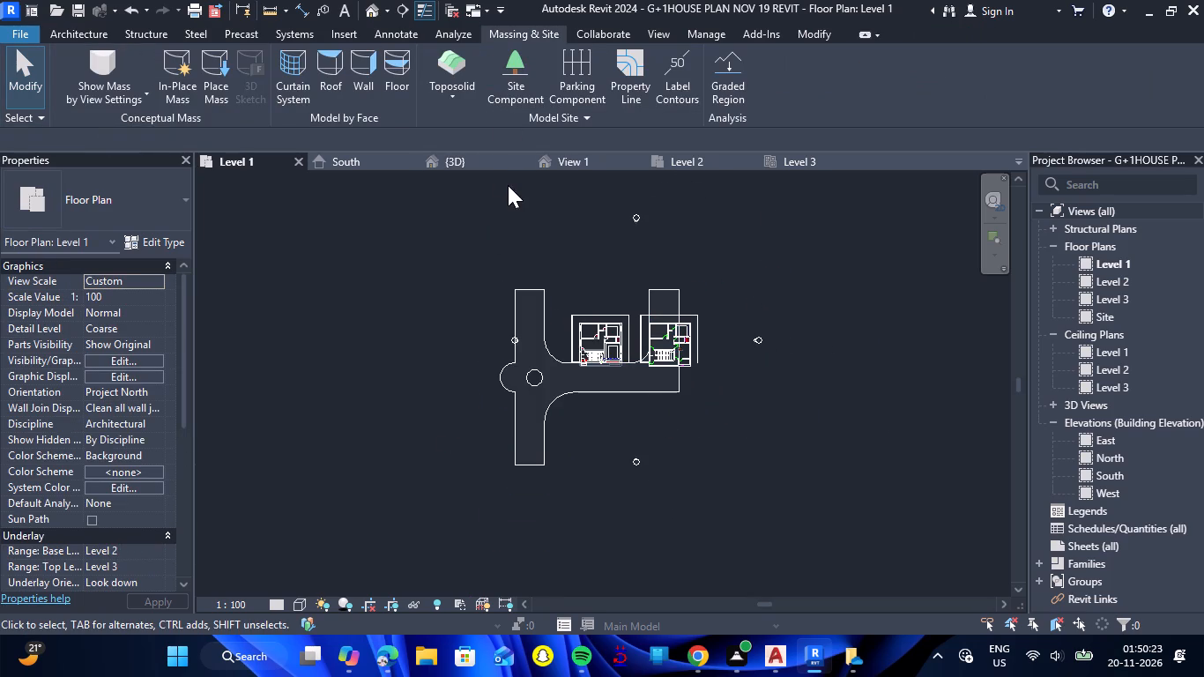
# Examine the concrete path in the 3D view, including its rounded junction, circular opening and curved corners beside the house.
pyautogui.click(468, 154)
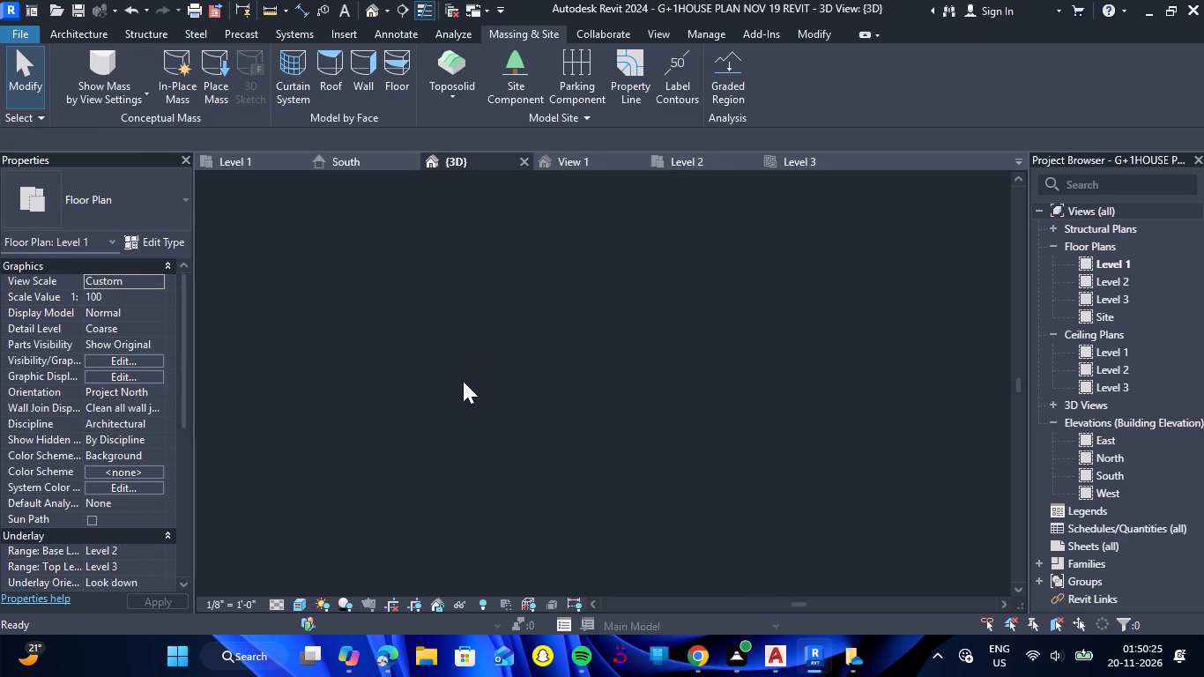
pyautogui.scroll(-4, 455, 376)
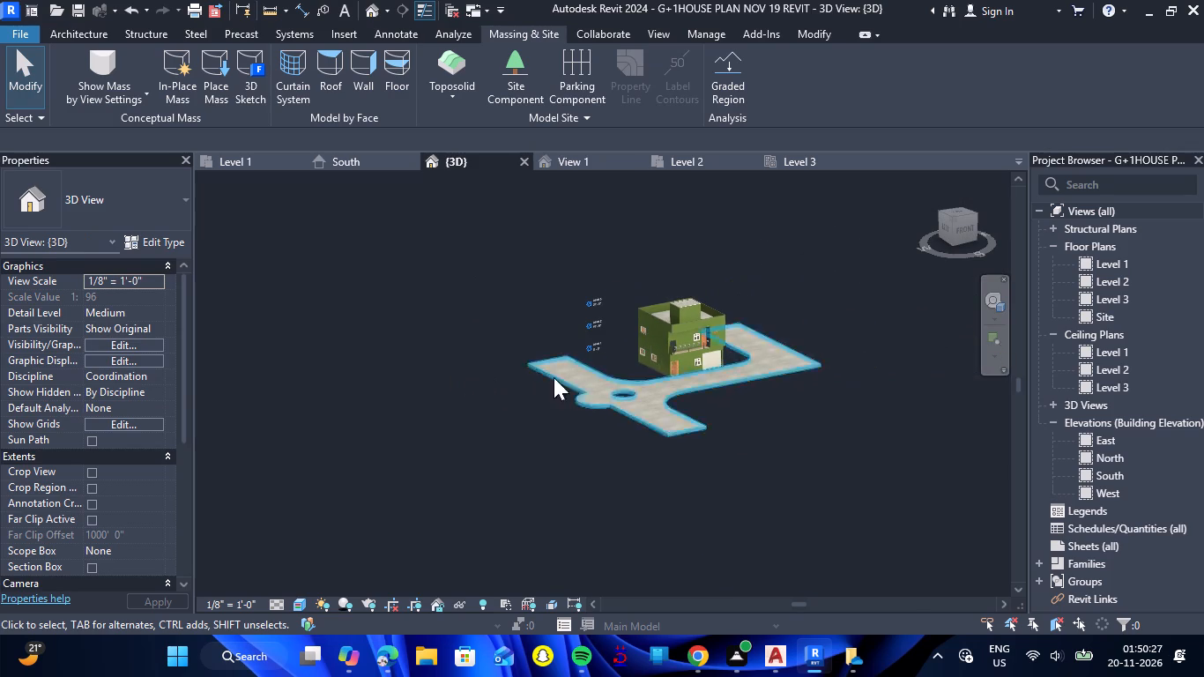
pyautogui.scroll(10, 686, 384)
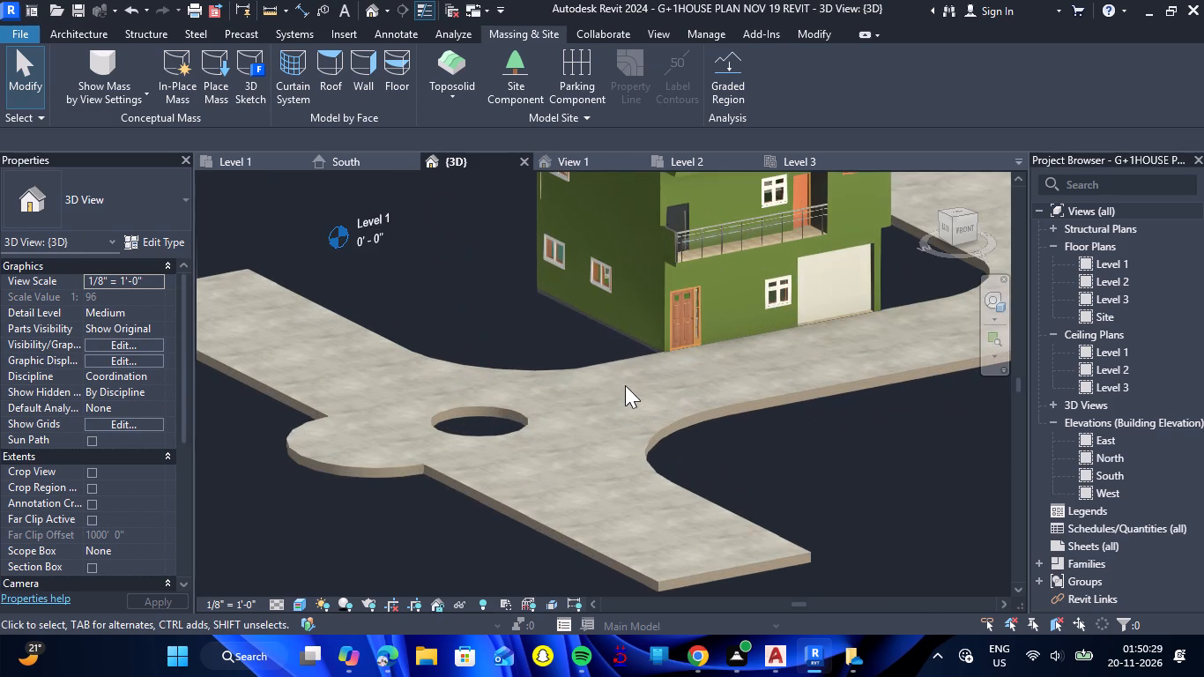
pyautogui.scroll(-2, 586, 386)
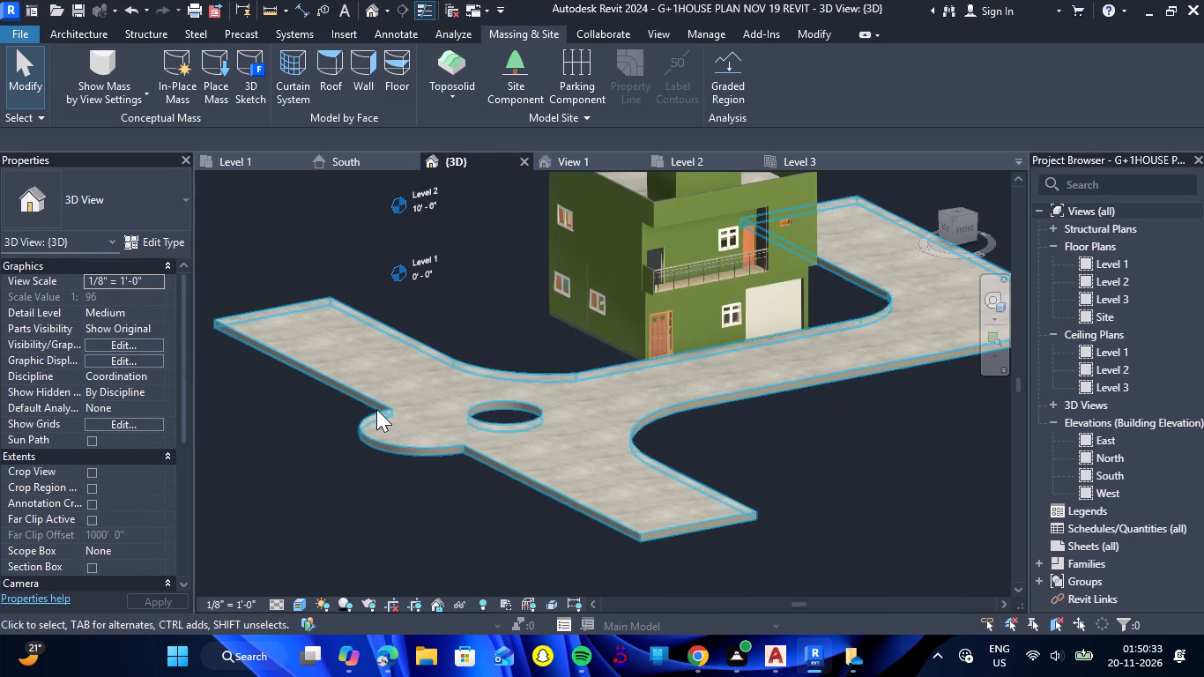
pyautogui.scroll(2, 376, 409)
pyautogui.scroll(-4, 380, 406)
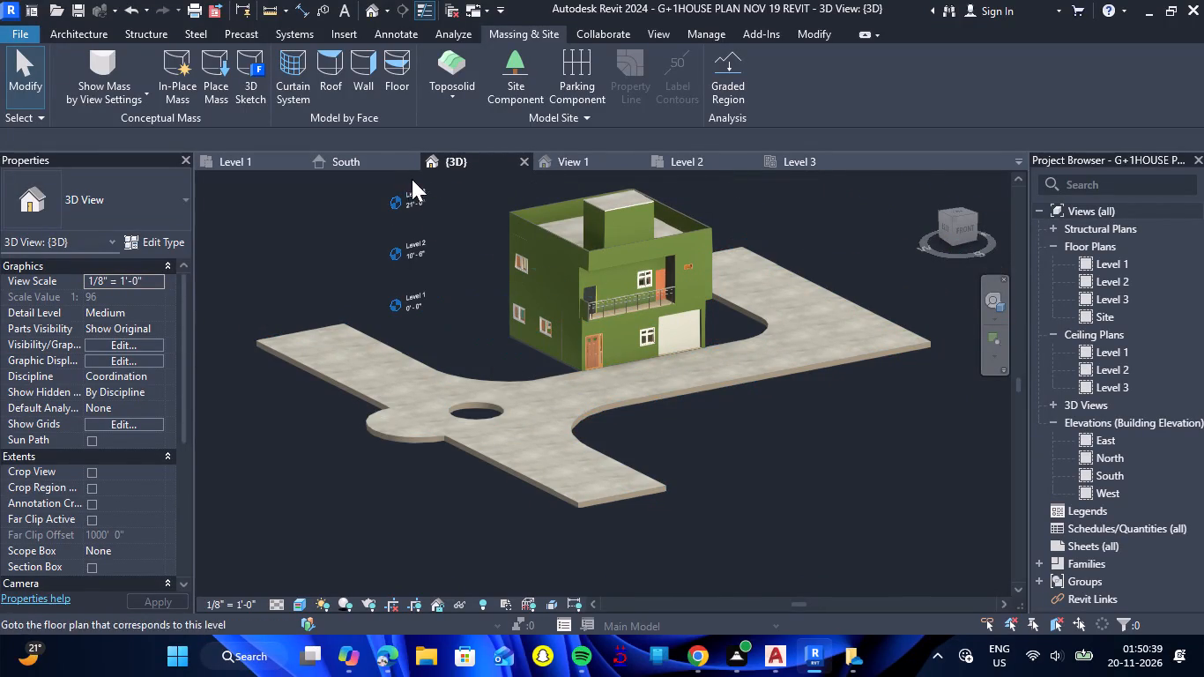
pyautogui.scroll(5, 478, 416)
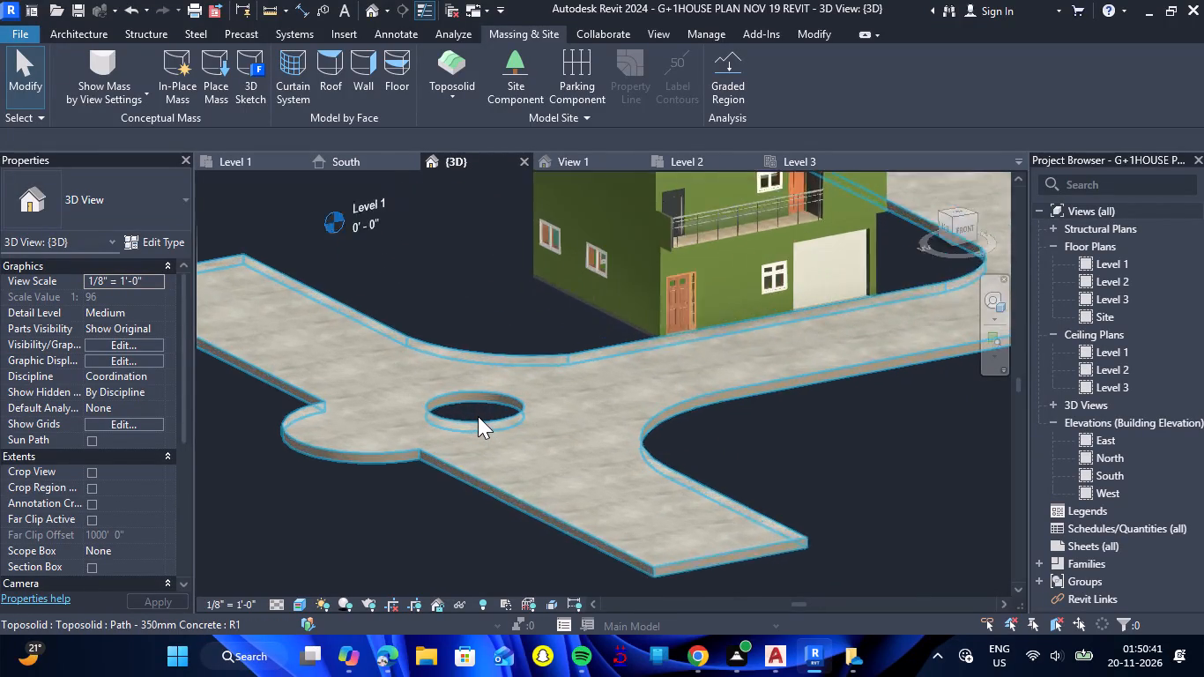
pyautogui.scroll(2, 483, 409)
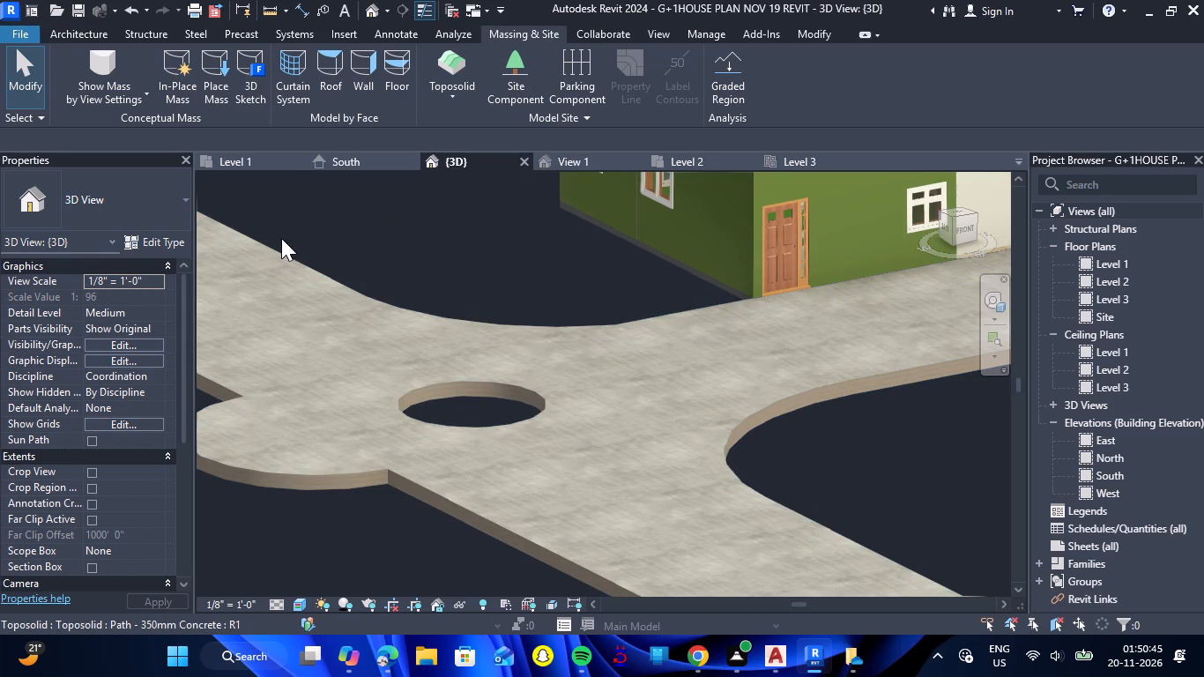
# Start a new Path - 350mm Concrete Toposolid in 3D and sketch a circle of about 4'-10" radius in the junction's opening.
pyautogui.click(451, 60)
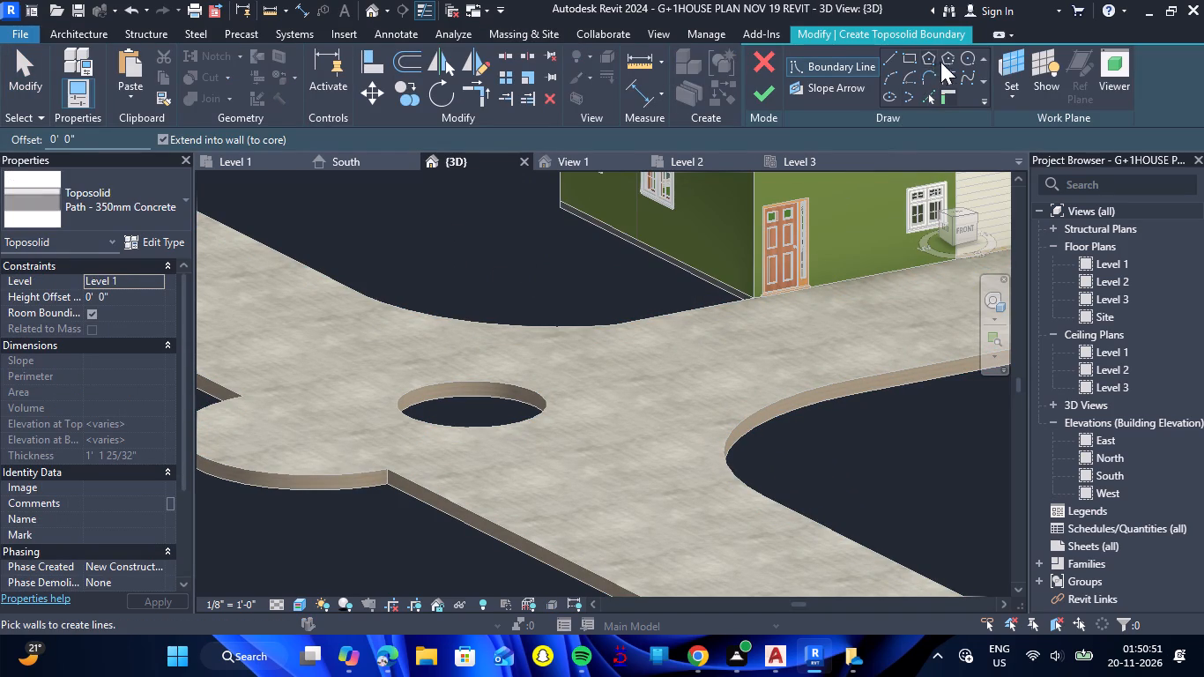
pyautogui.click(965, 54)
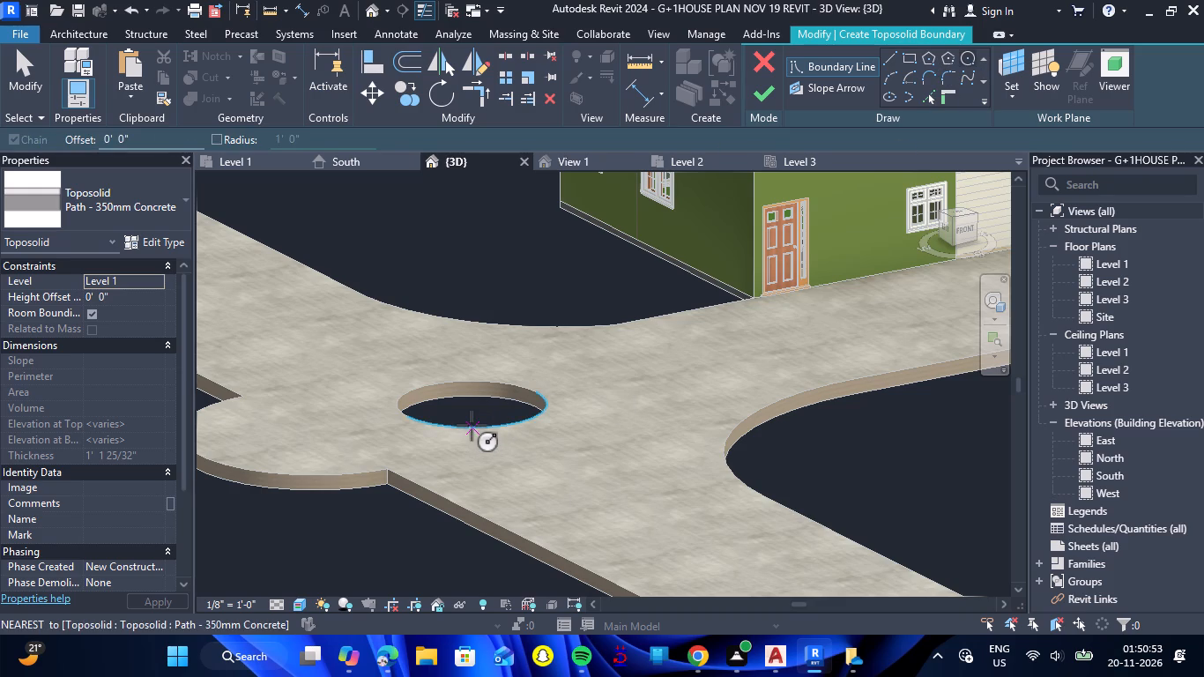
pyautogui.click(472, 407)
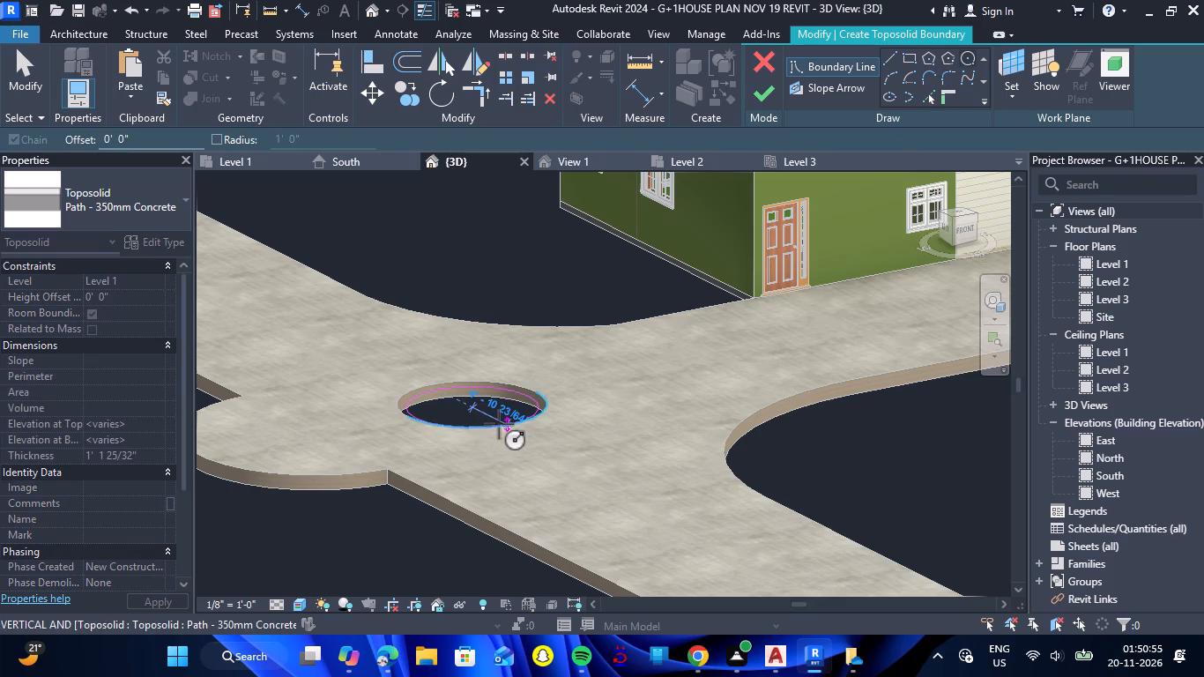
pyautogui.click(502, 428)
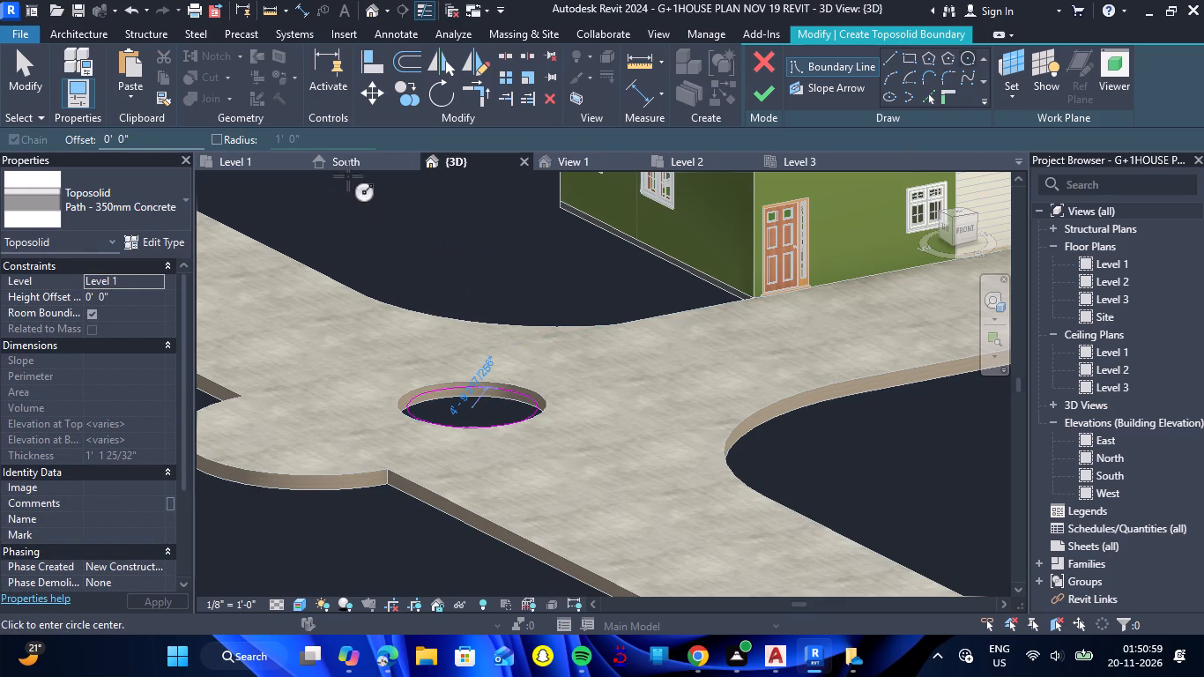
# Delete the newly sketched off-centre circle at the junction's opening, working in the Level 1 floor plan.
pyautogui.click(247, 162)
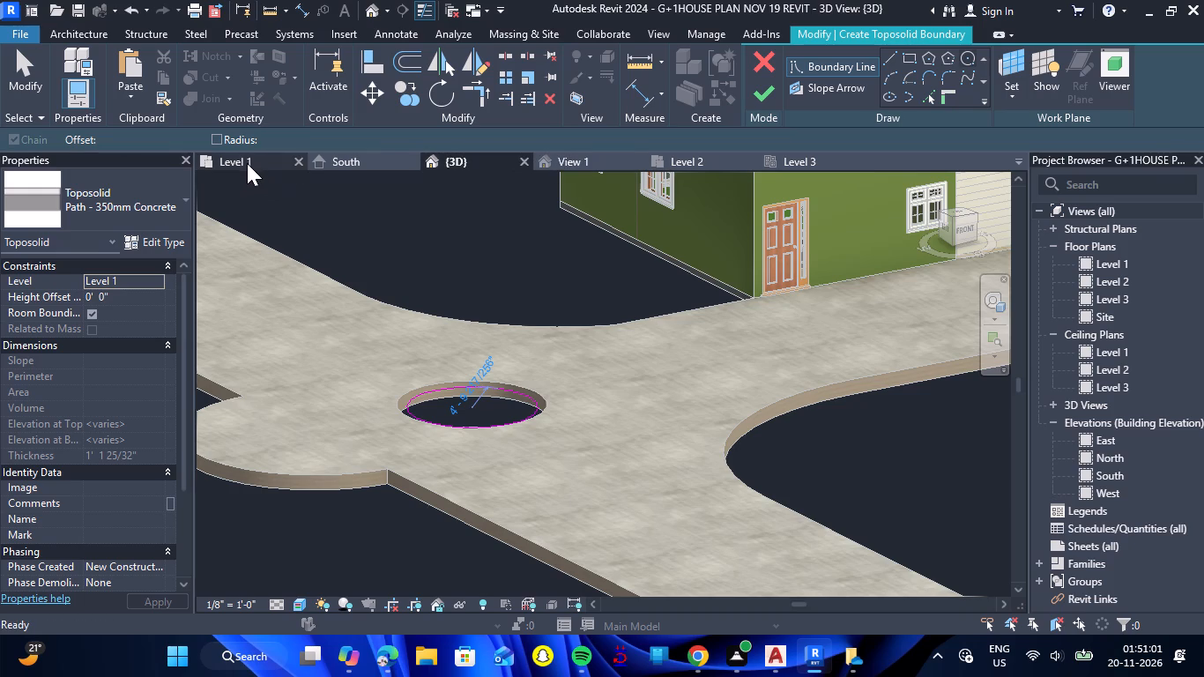
pyautogui.scroll(12, 517, 376)
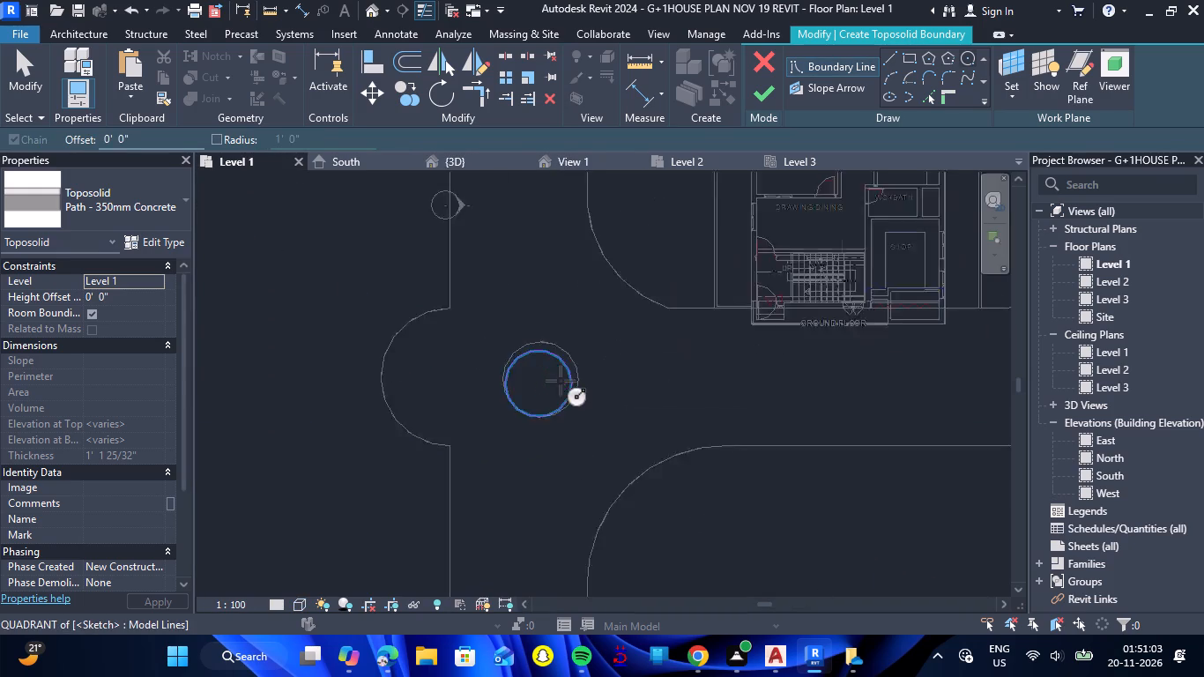
pyautogui.scroll(4, 577, 444)
pyautogui.press('Escape')
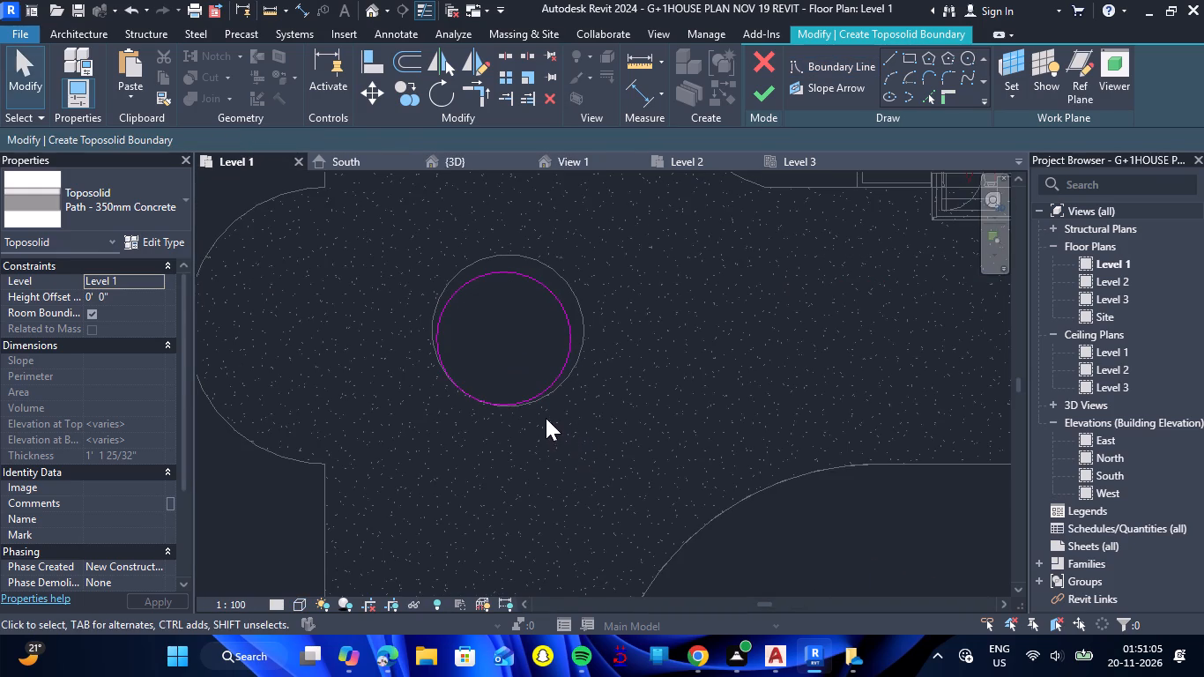
pyautogui.click(532, 392)
pyautogui.press('Delete')
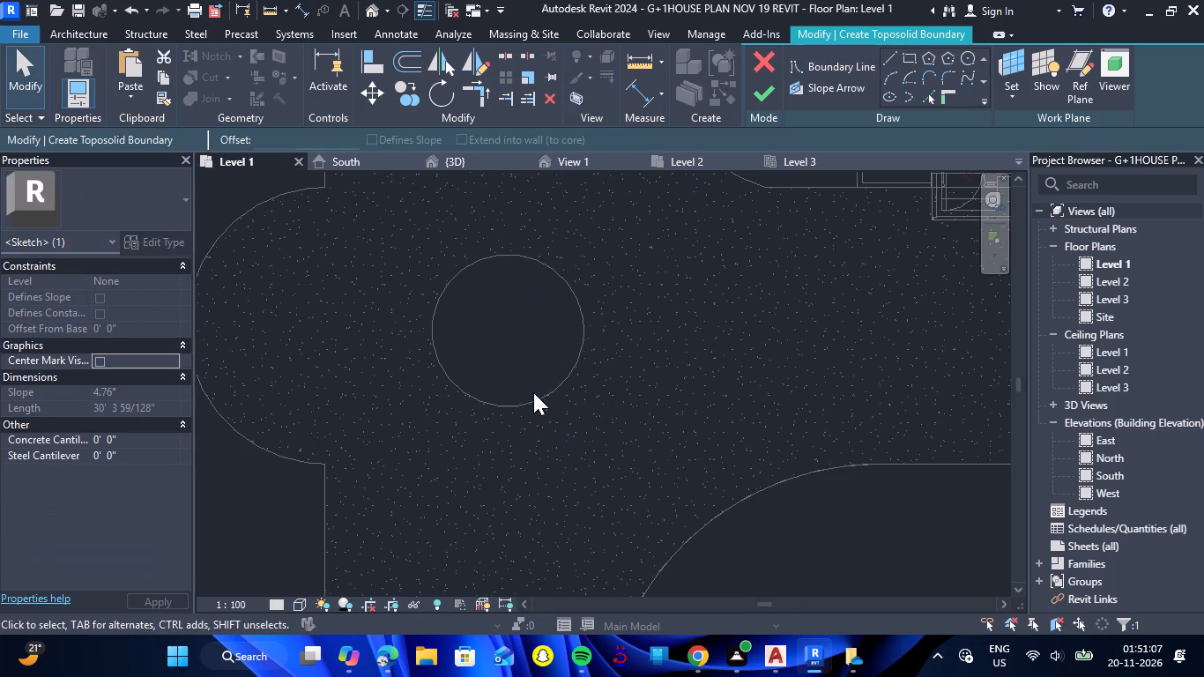
# Sketch a circular Toposolid boundary of 6'-0" radius centred on the junction's circular opening.
pyautogui.click(971, 56)
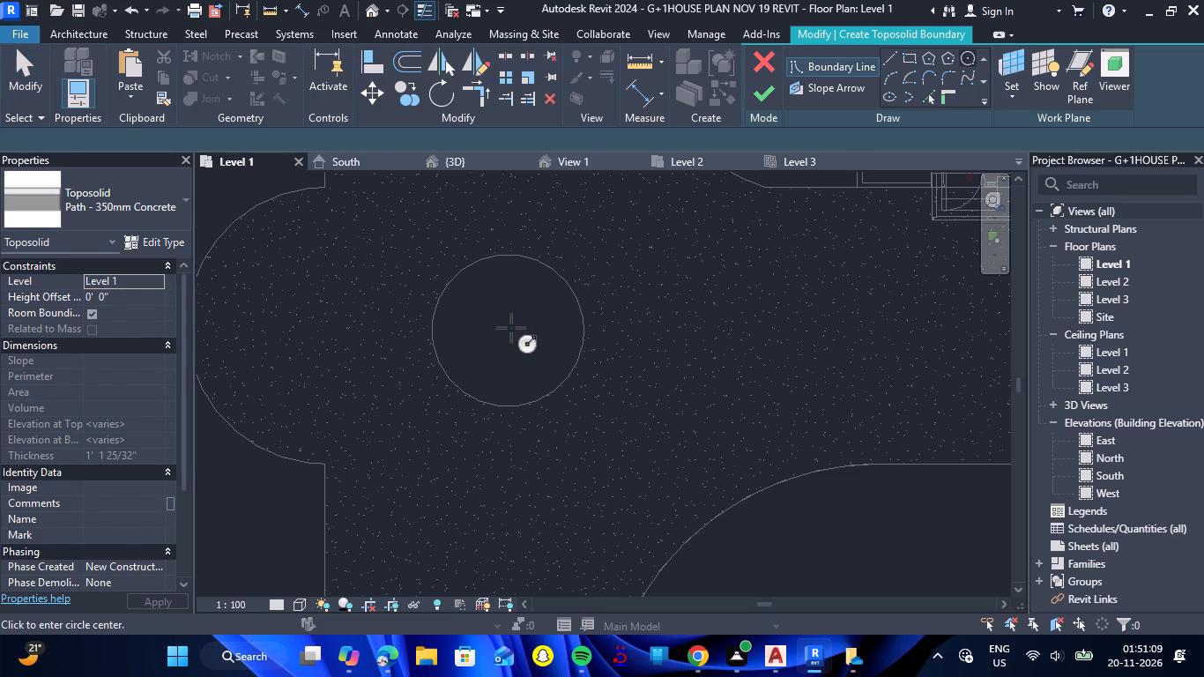
pyautogui.click(509, 330)
pyautogui.click(559, 398)
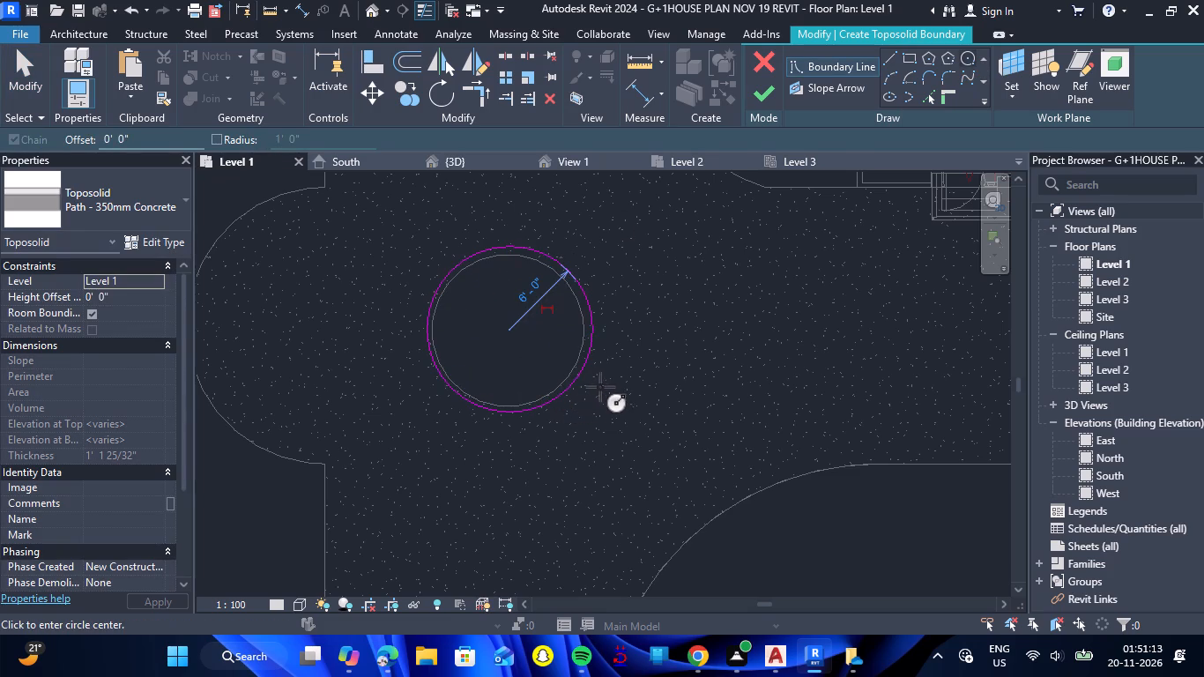
# Set the new circular Toposolid's height offset from Level 1 to 3'.
pyautogui.click(130, 298)
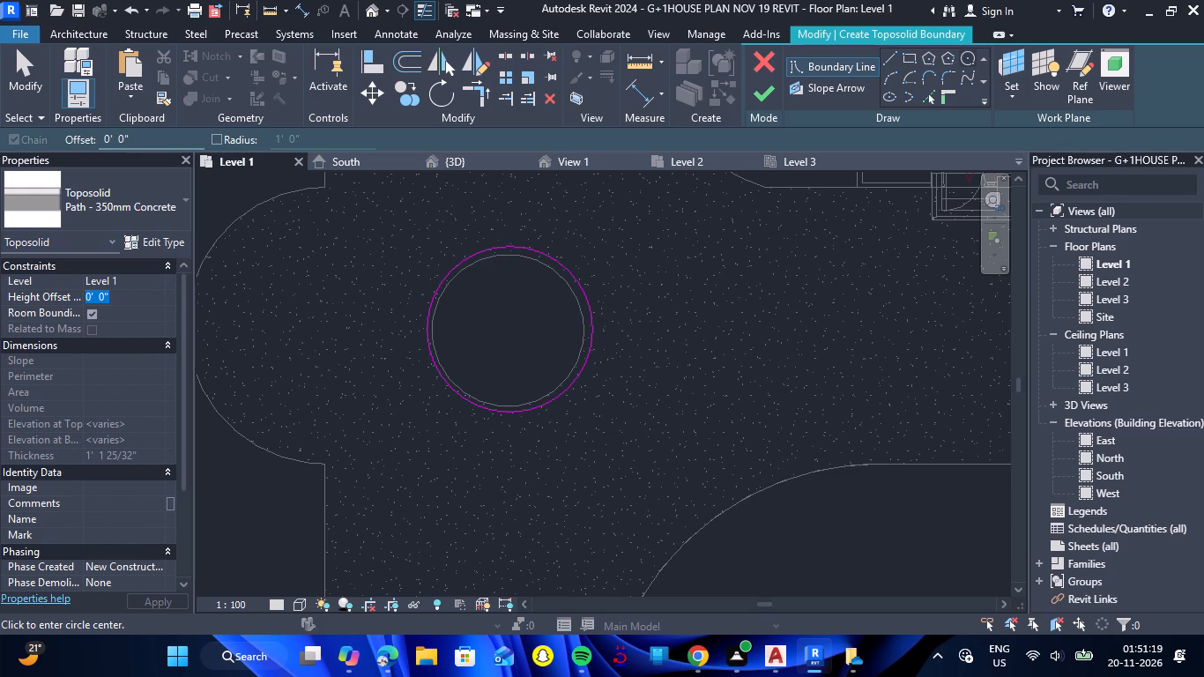
pyautogui.write("3'")
pyautogui.press('Return')
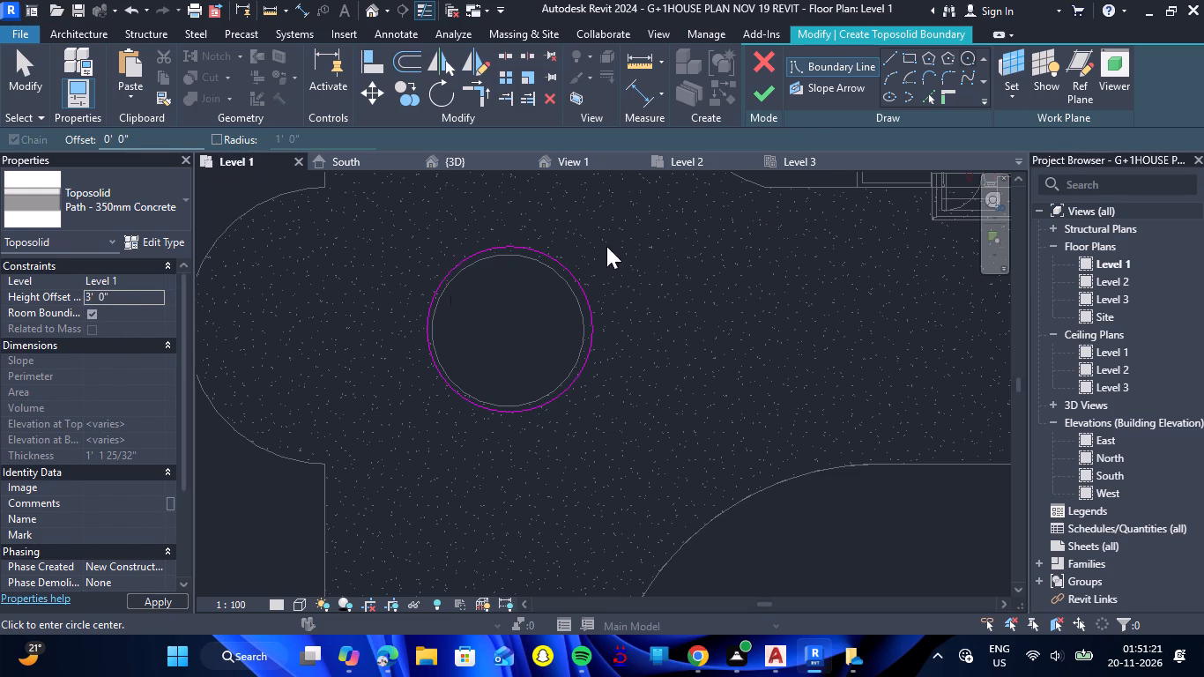
# Finish the circular Toposolid at the junction and set its height offset from Level 1 to 0'.
pyautogui.click(769, 94)
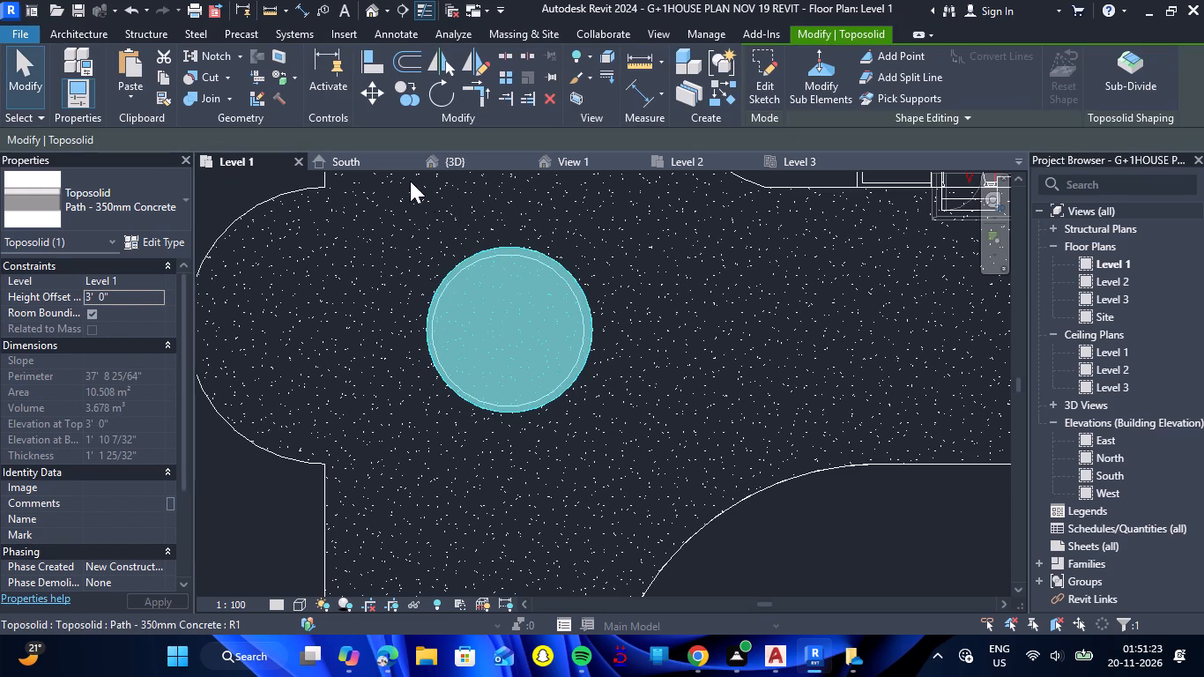
pyautogui.click(439, 160)
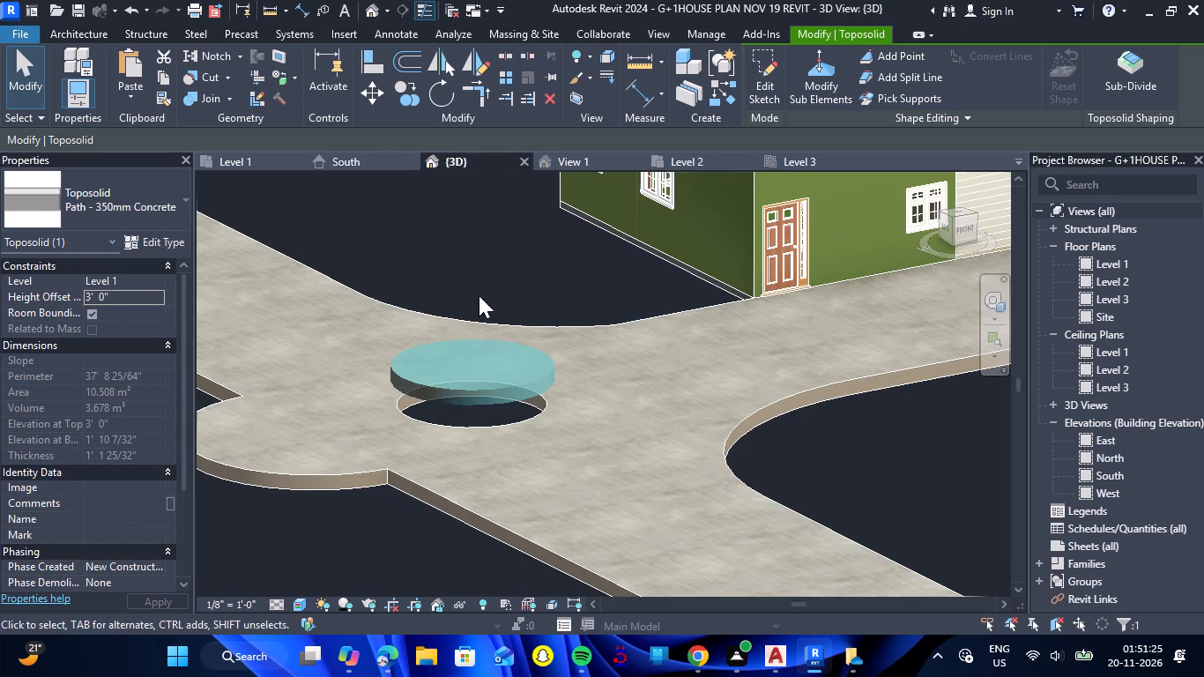
pyautogui.click(138, 298)
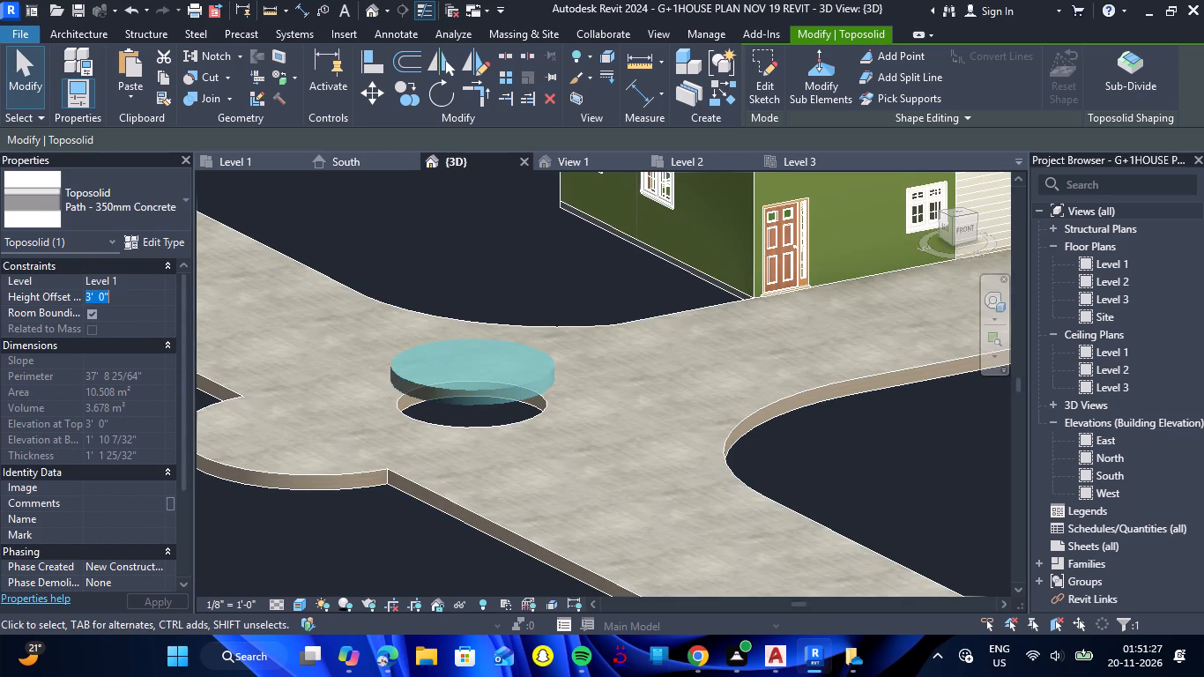
pyautogui.write("0'")
pyautogui.press('Return')
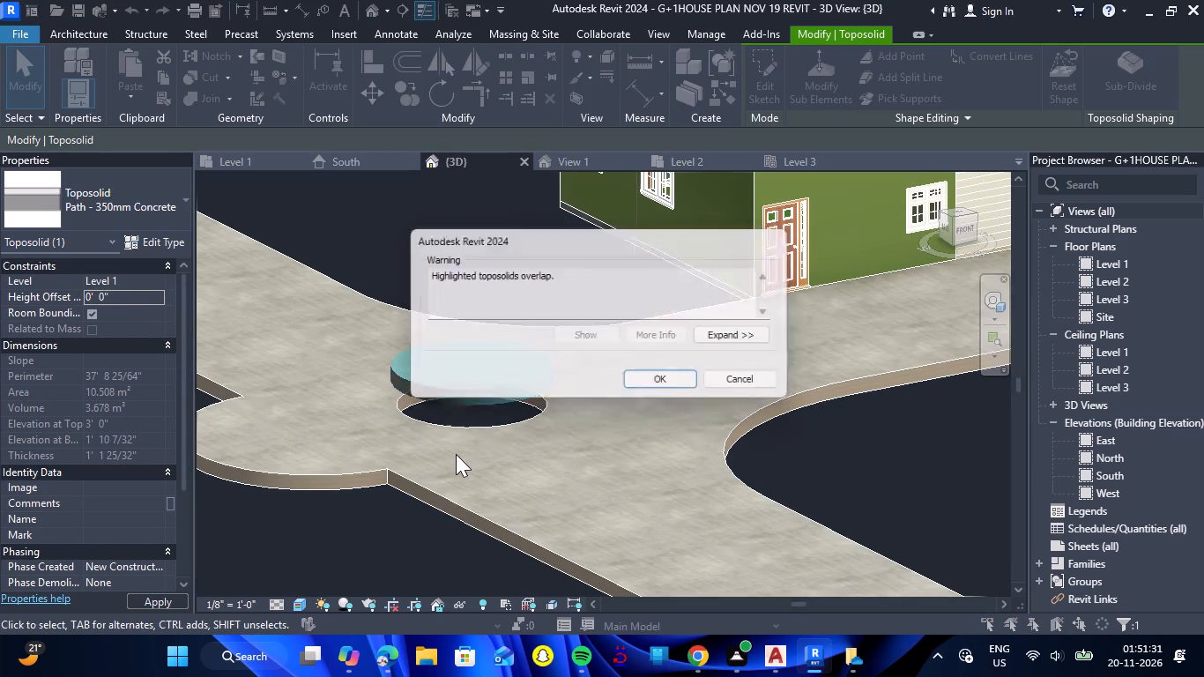
pyautogui.click(641, 382)
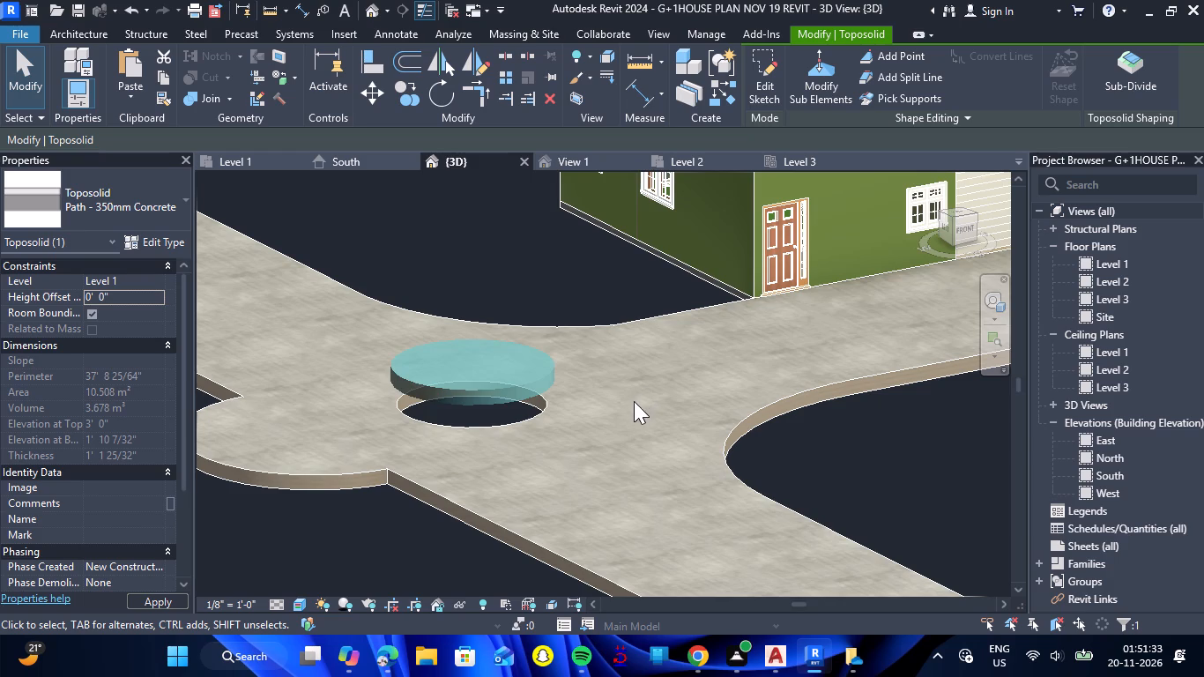
pyautogui.click(598, 421)
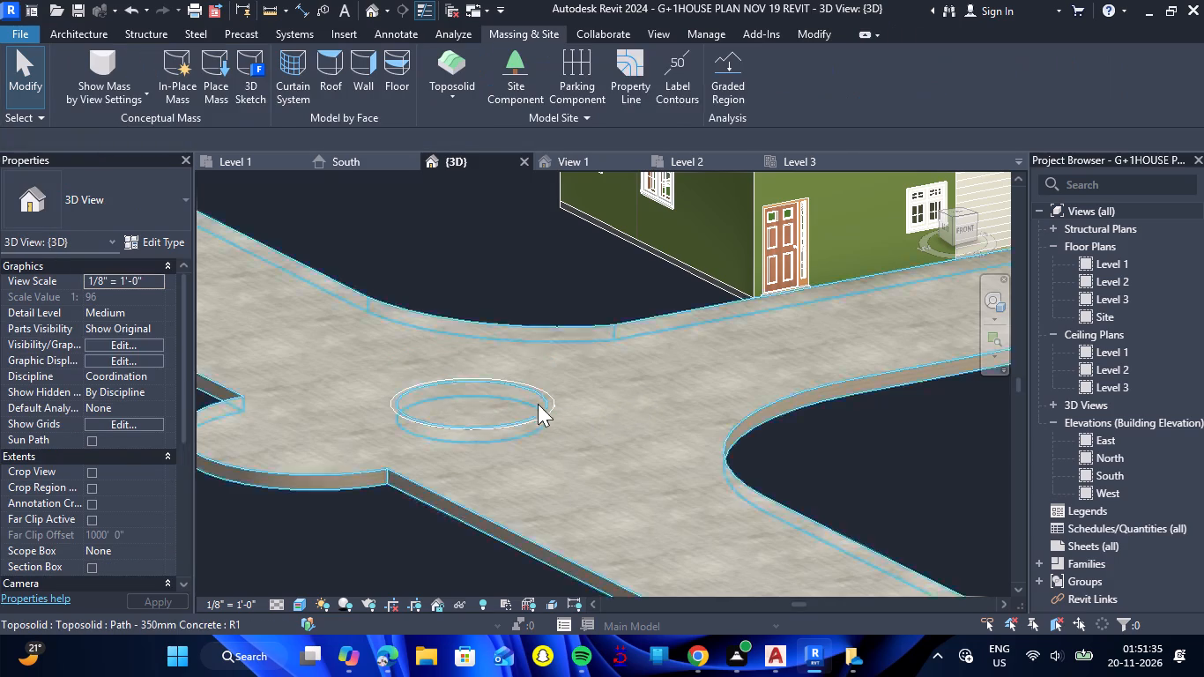
# Open the path Toposolid's boundary for editing in the Level 1 plan and delete the 10'-0" radius semicircular arc beside the junction.
pyautogui.scroll(-6, 502, 378)
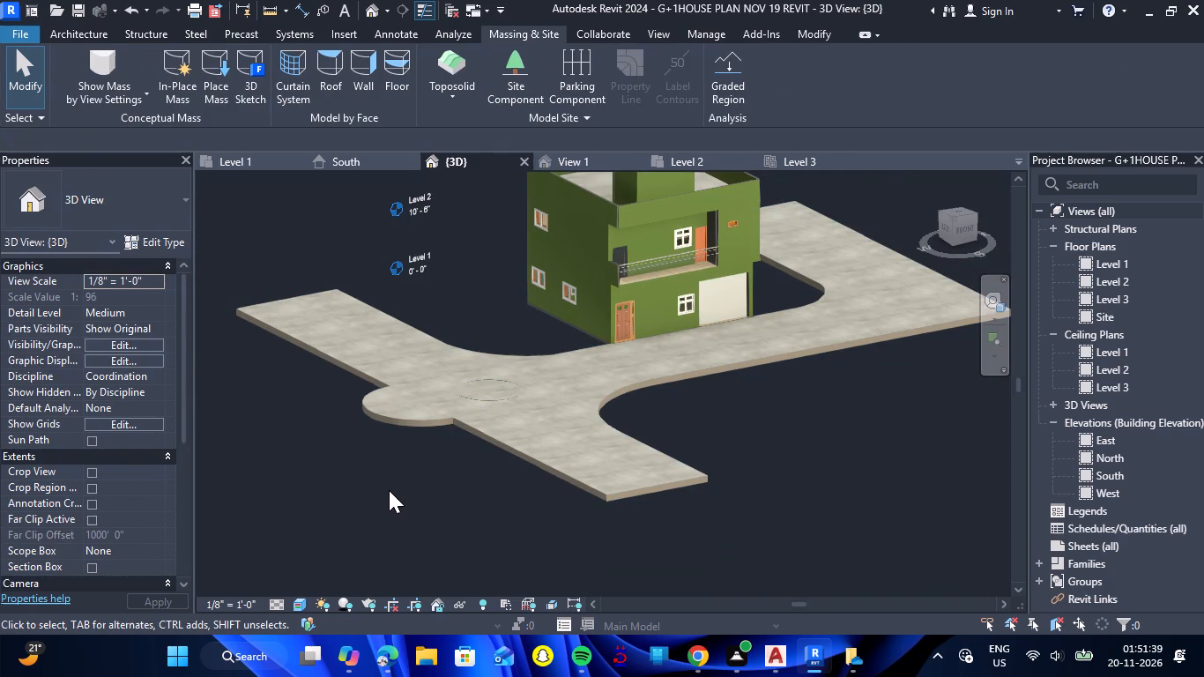
pyautogui.scroll(-2, 381, 472)
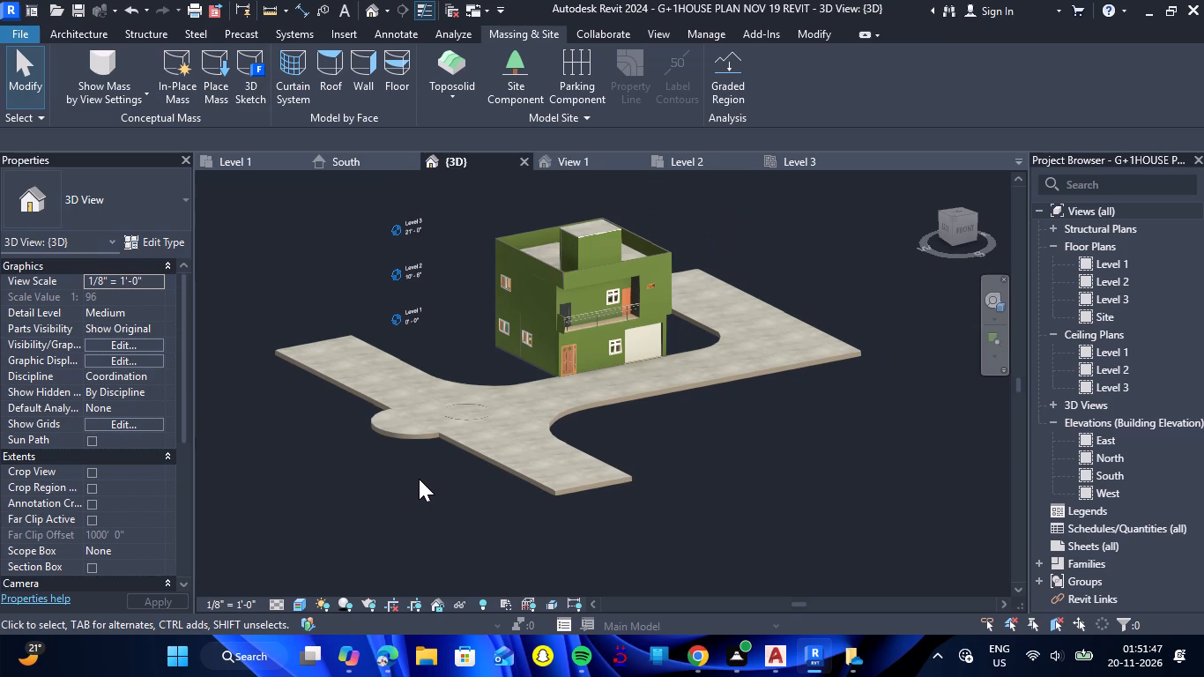
pyautogui.doubleClick(391, 426)
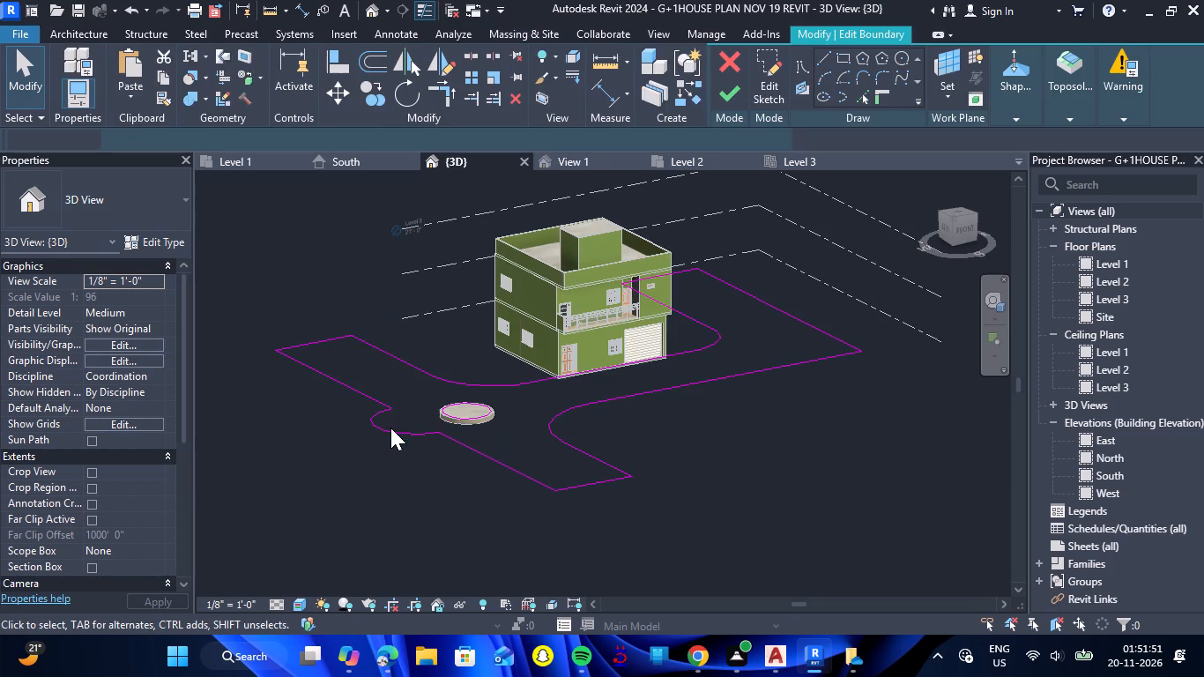
pyautogui.click(253, 159)
pyautogui.scroll(-5, 416, 449)
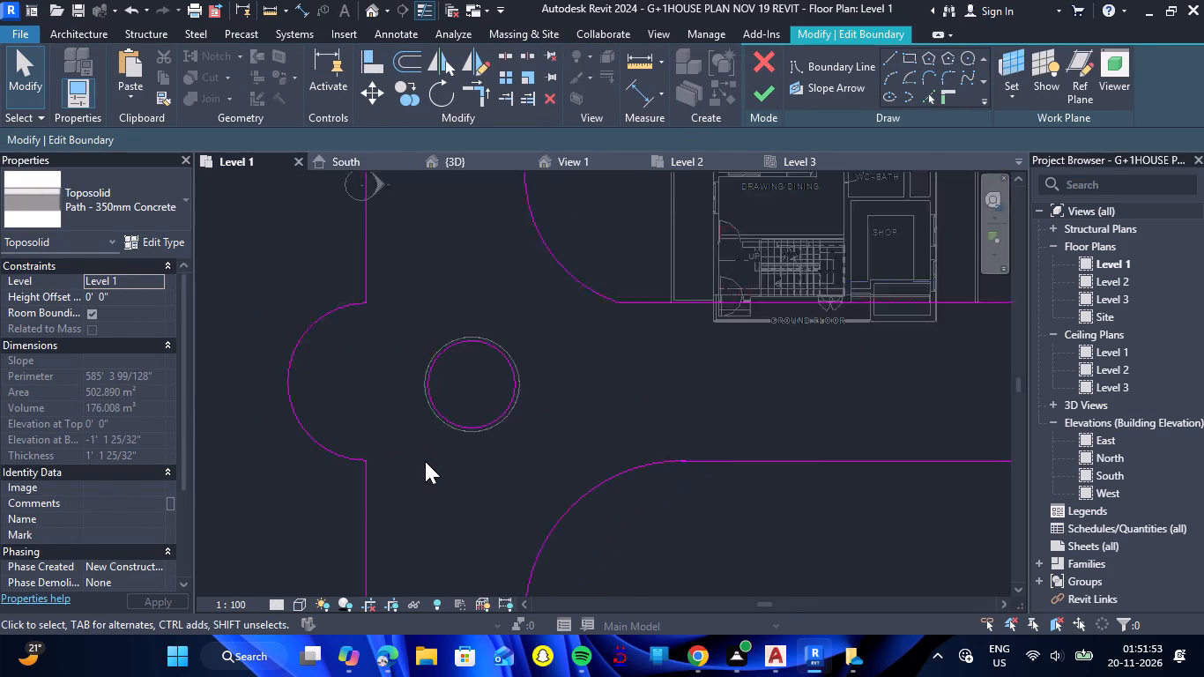
pyautogui.scroll(-2, 413, 435)
pyautogui.click(368, 348)
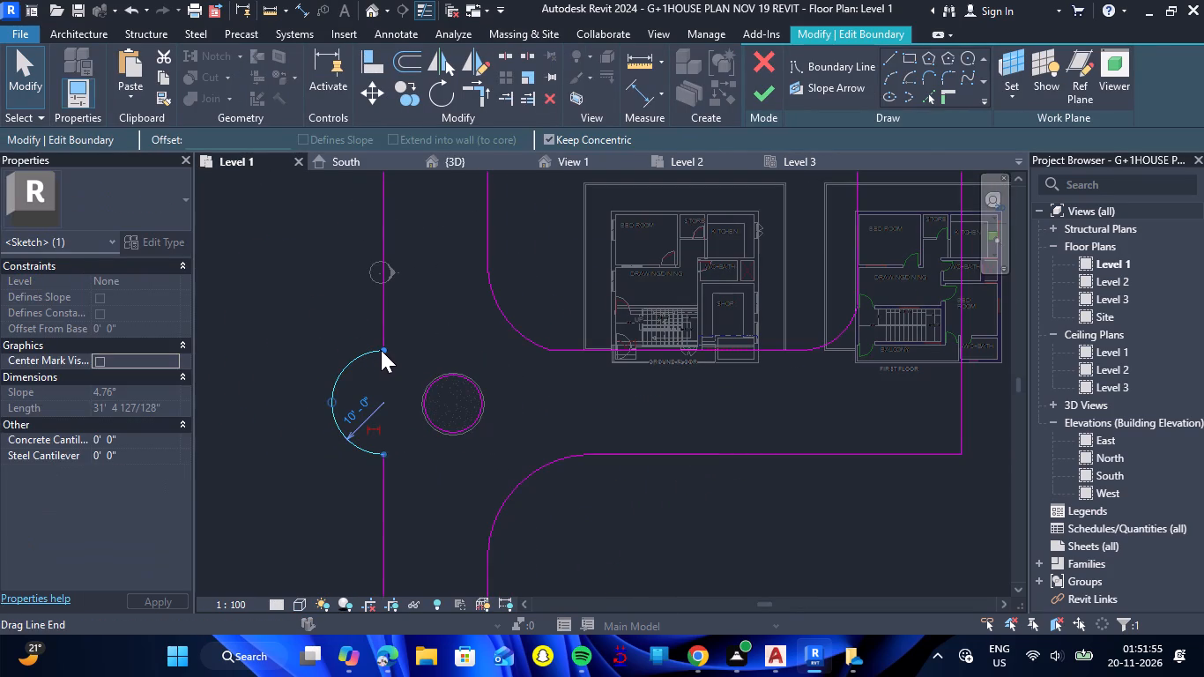
pyautogui.press('Delete')
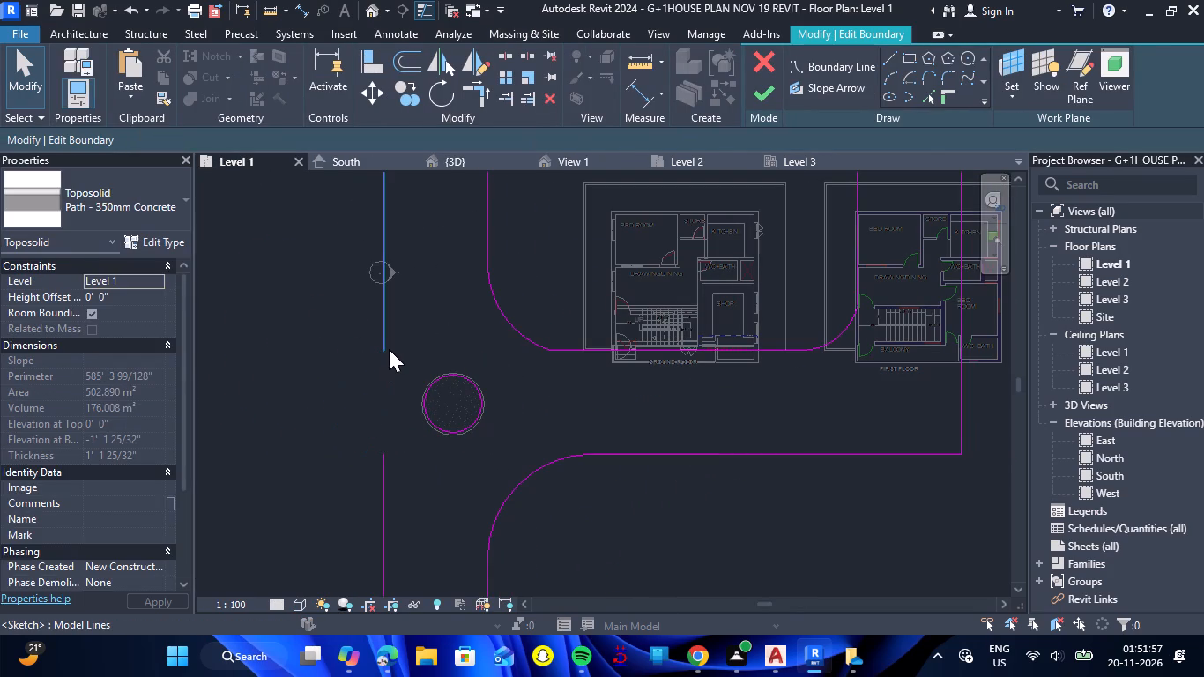
# Close the boundary gap with an arc of about 27'-5" radius, trimmed to the upper straight edge, and finish the path sketch.
pyautogui.click(897, 77)
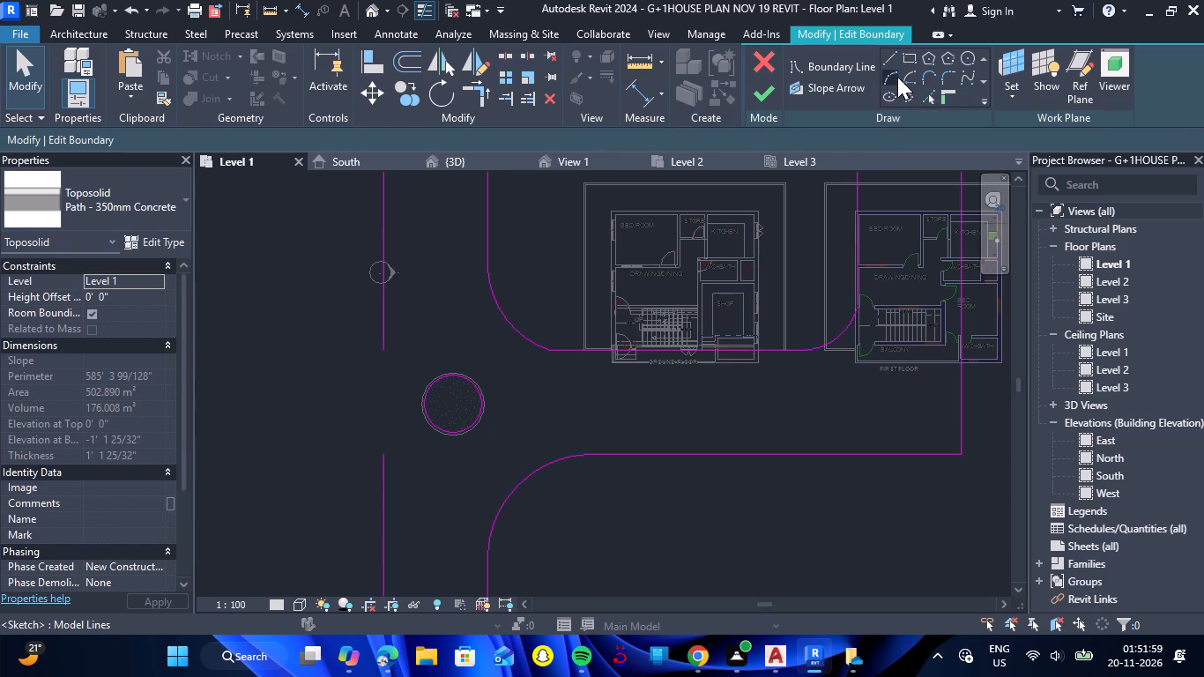
pyautogui.click(383, 454)
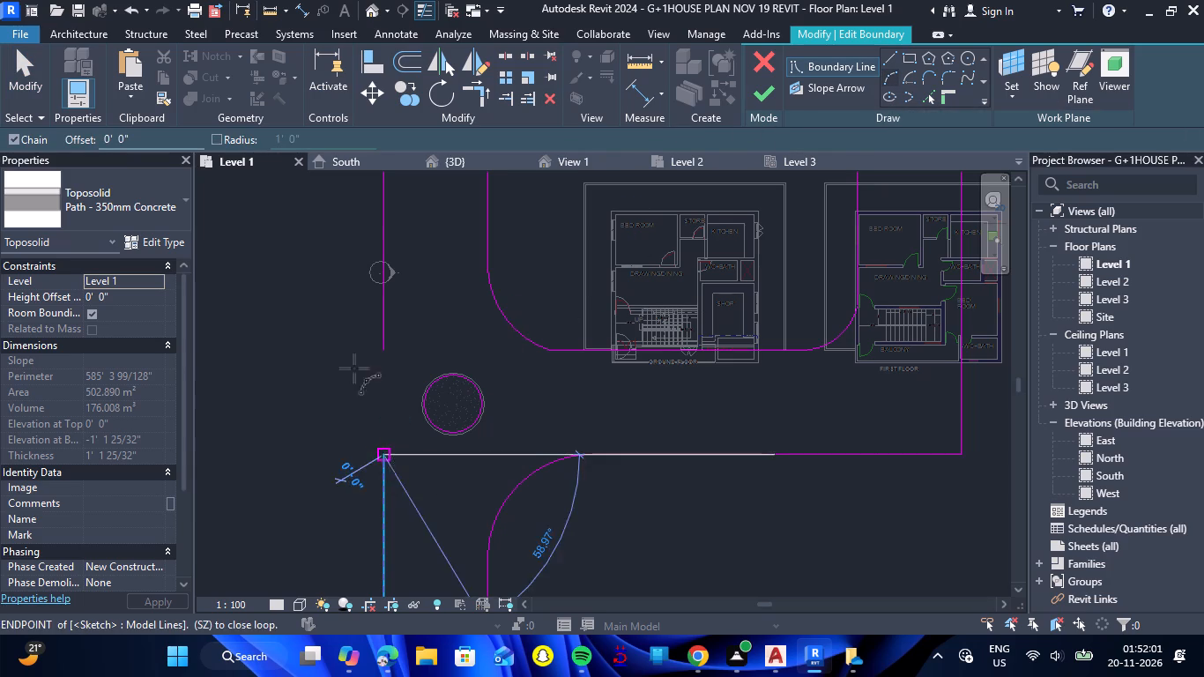
pyautogui.click(380, 228)
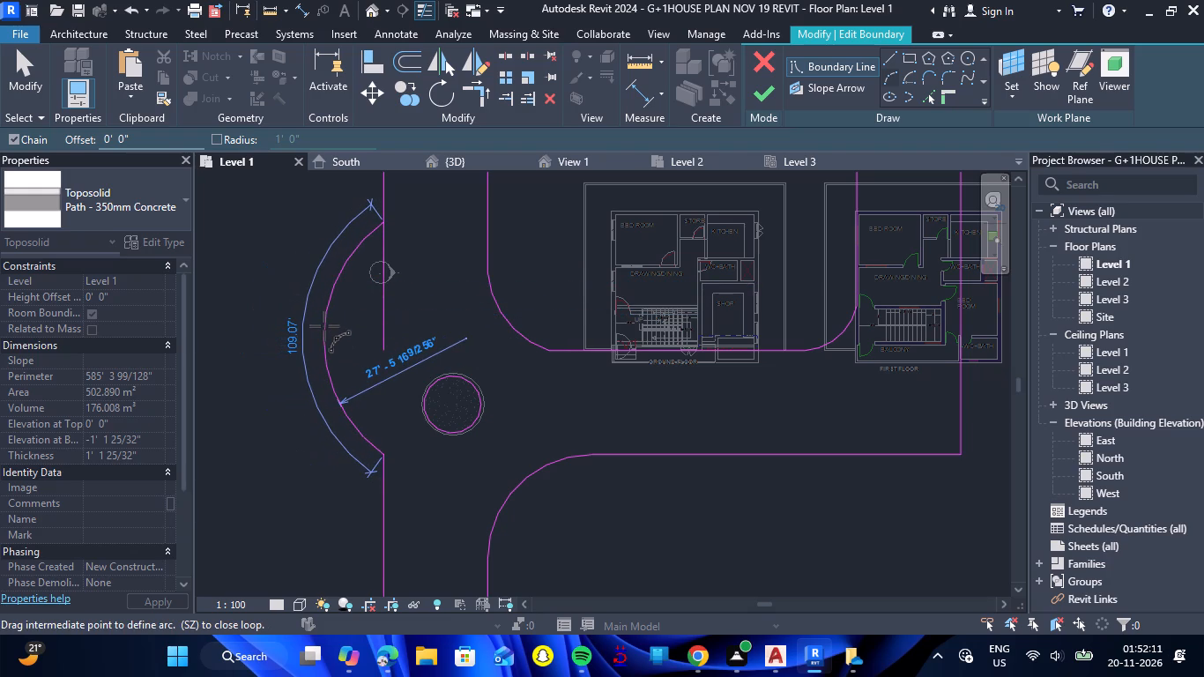
pyautogui.click(324, 326)
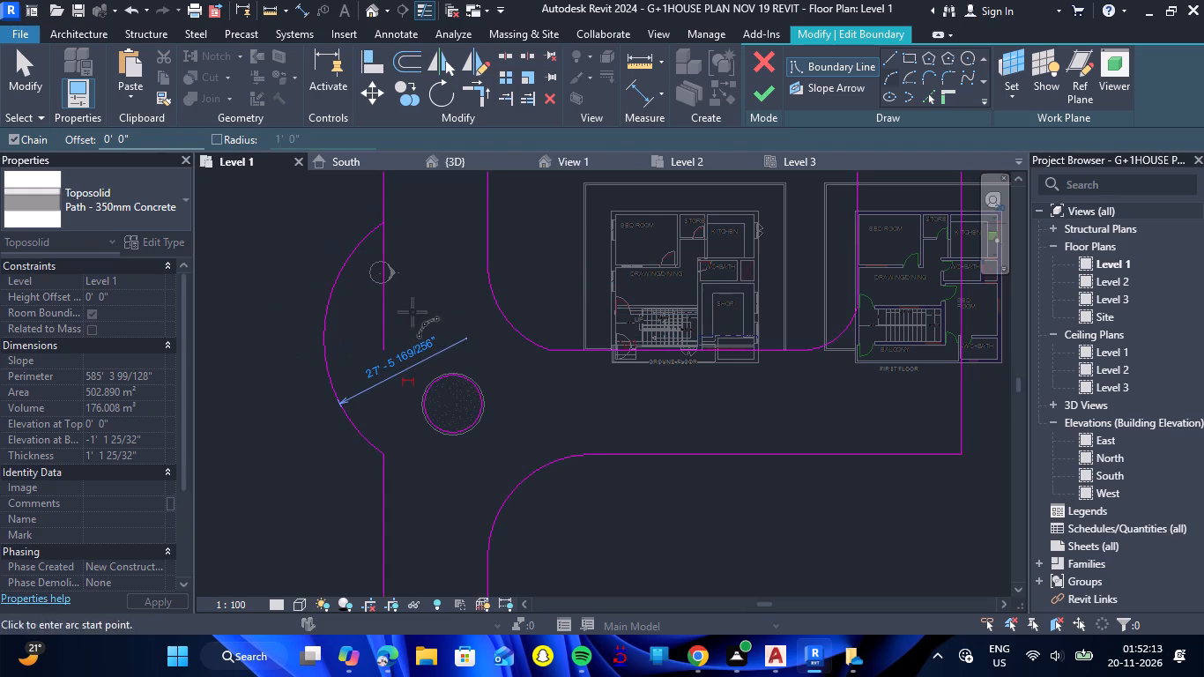
pyautogui.click(475, 96)
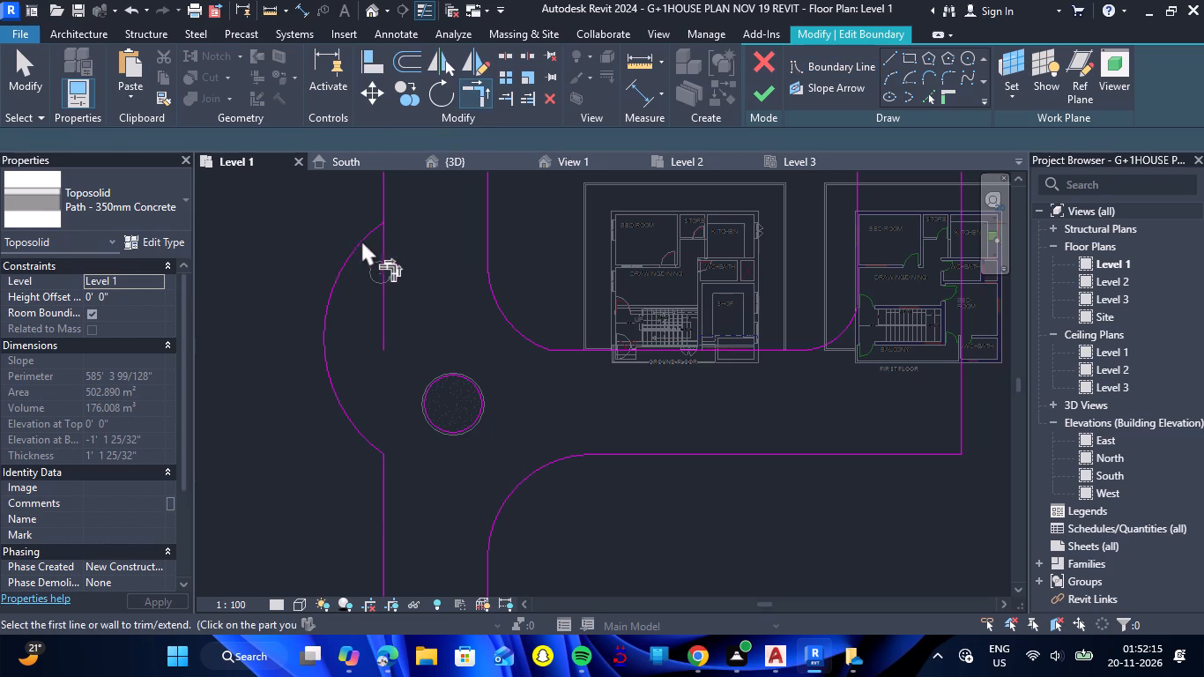
pyautogui.click(364, 240)
pyautogui.click(383, 208)
pyautogui.scroll(-2, 412, 240)
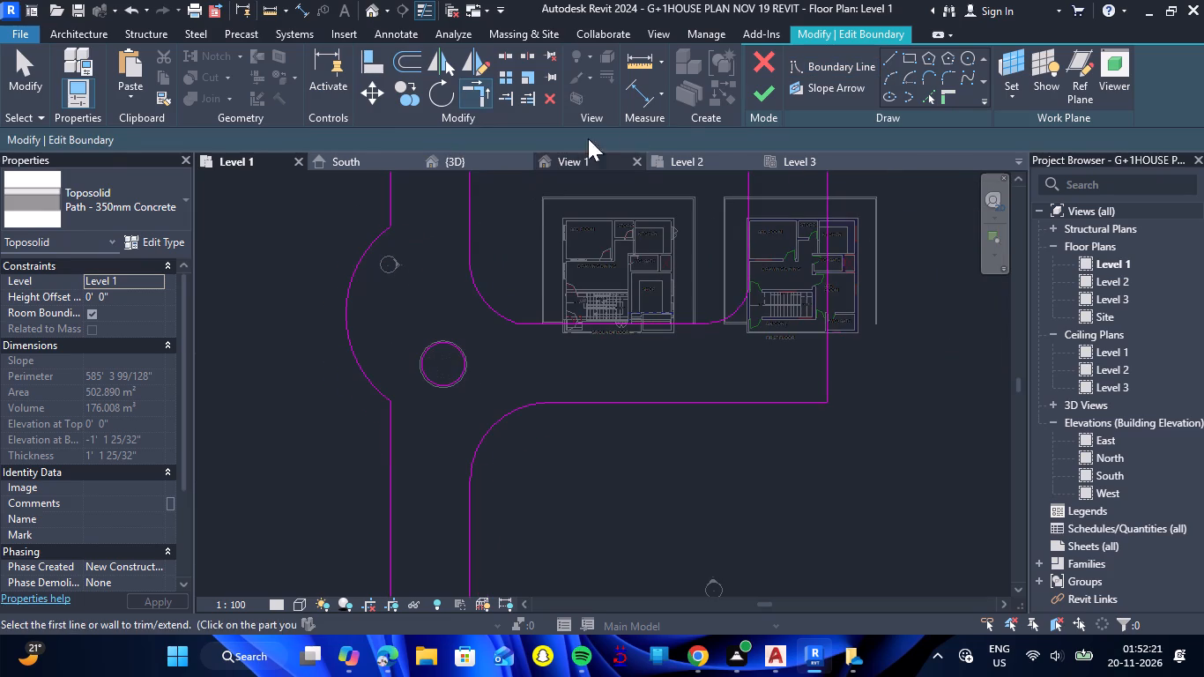
pyautogui.click(758, 103)
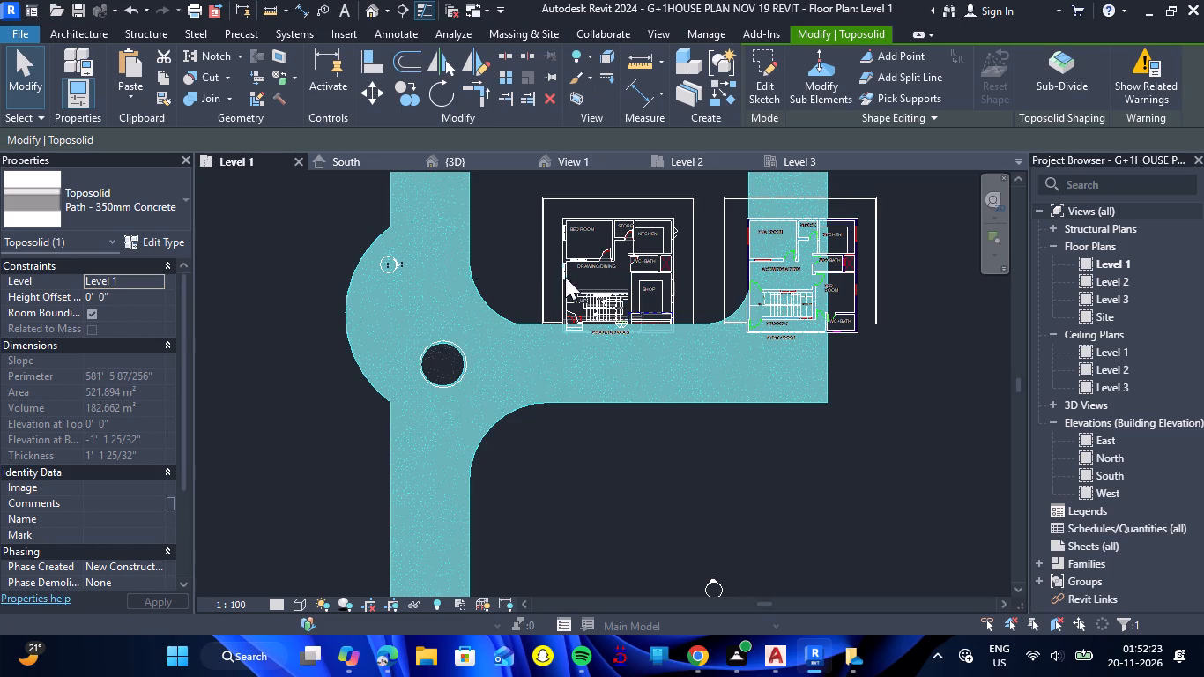
pyautogui.click(336, 234)
# Paint the top faces of the path Toposolid and the circular Toposolid with the Damp-proofing material in 3D.
pyautogui.click(454, 170)
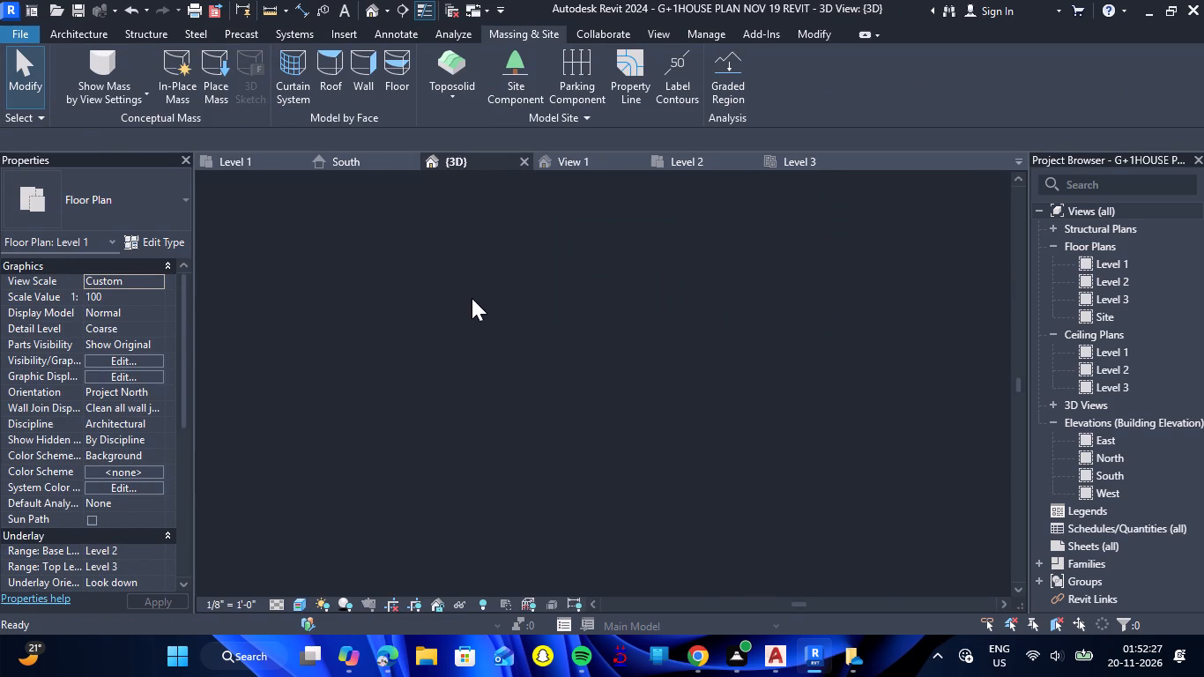
pyautogui.scroll(1, 467, 473)
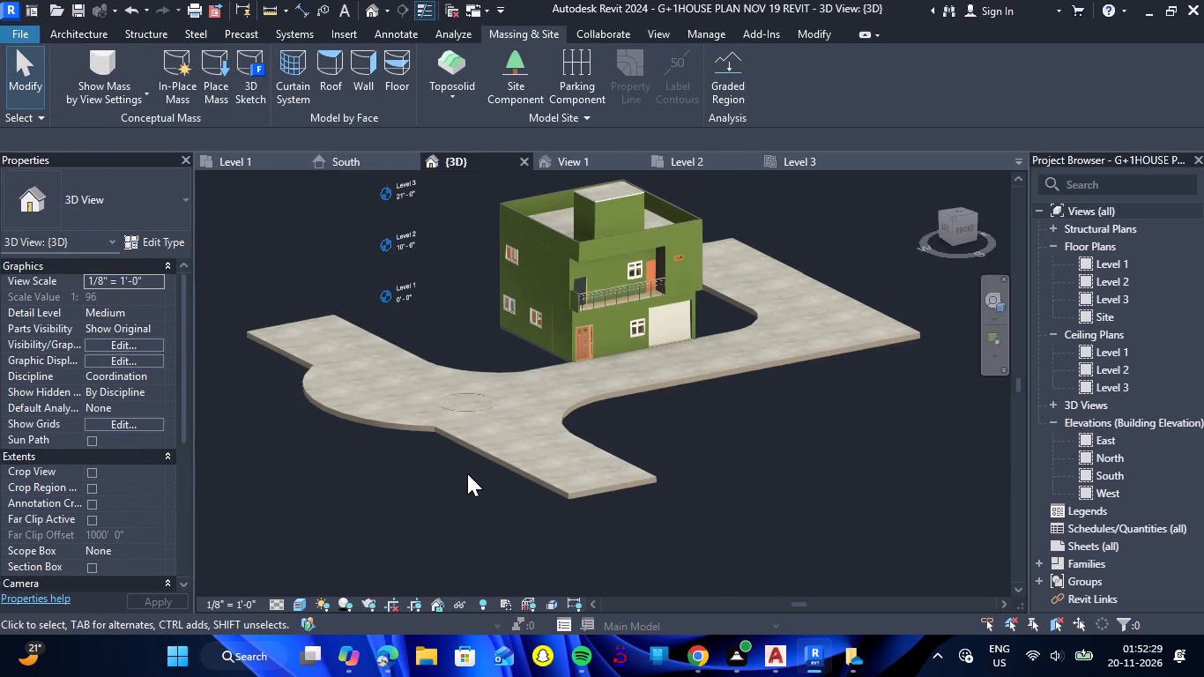
pyautogui.write('PT')
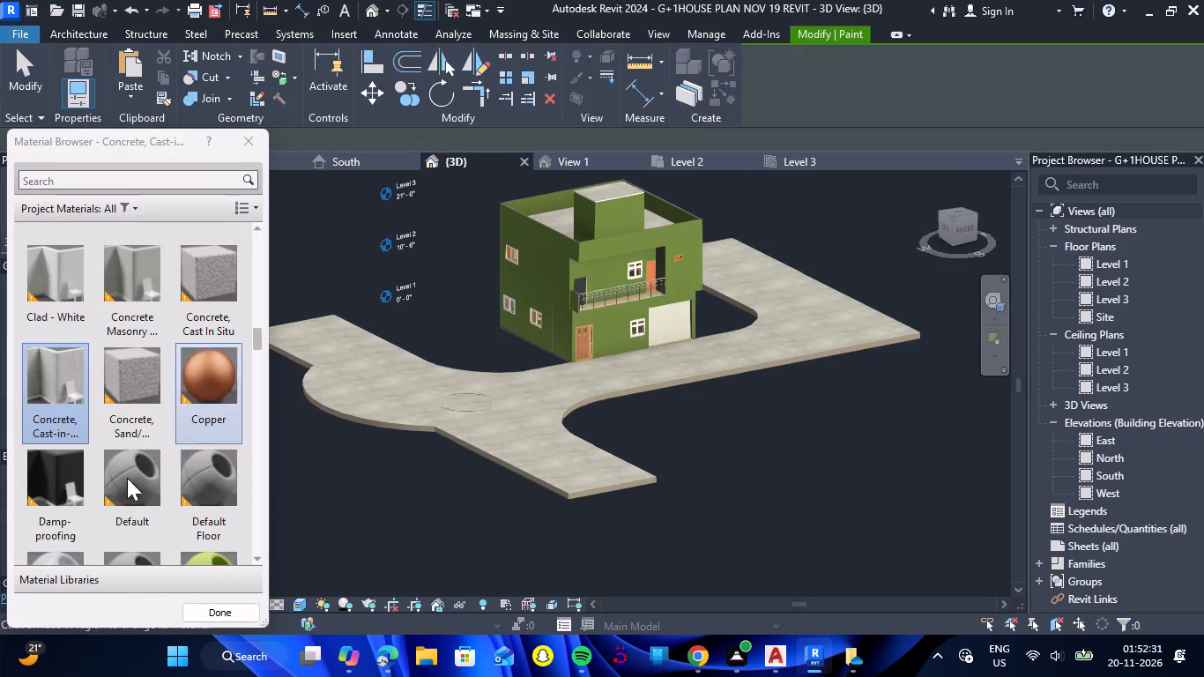
pyautogui.click(50, 506)
pyautogui.click(390, 405)
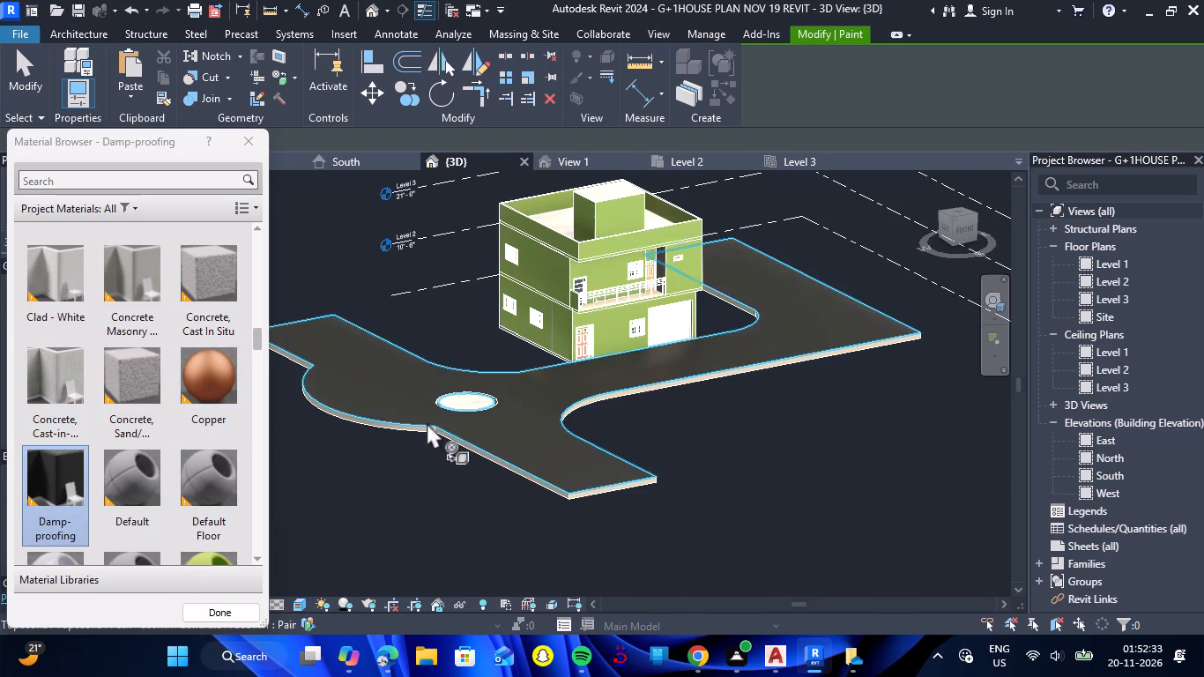
pyautogui.scroll(6, 462, 392)
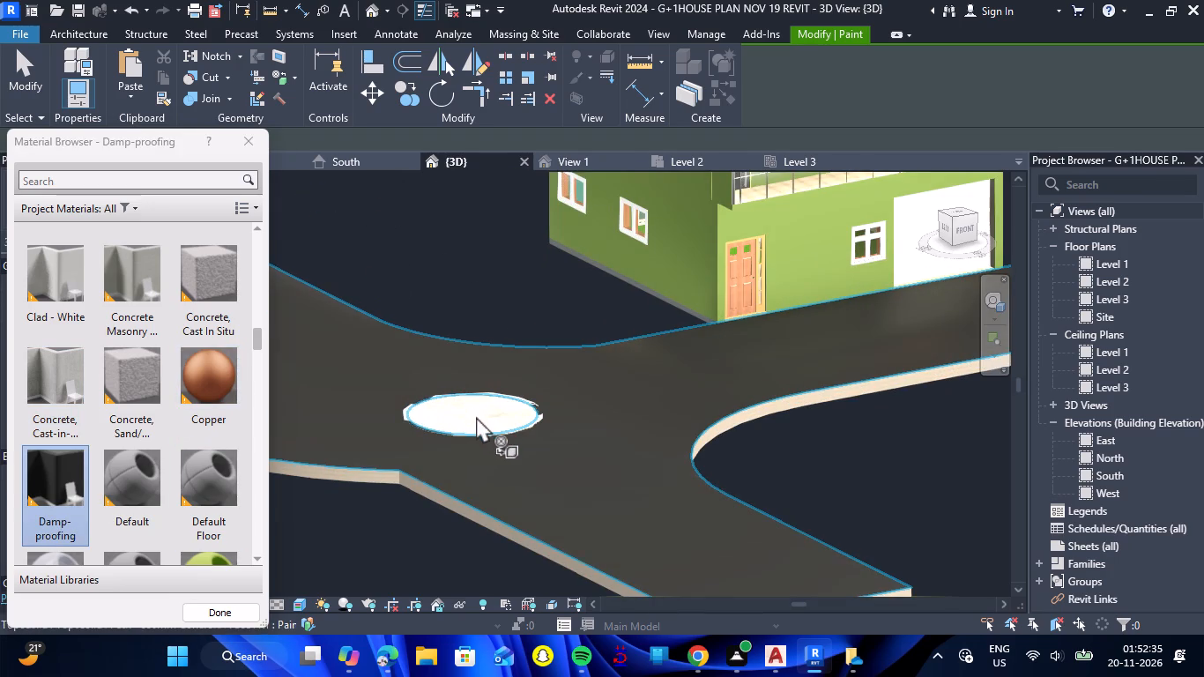
pyautogui.click(476, 416)
pyautogui.scroll(-7, 475, 416)
pyautogui.scroll(2, 635, 401)
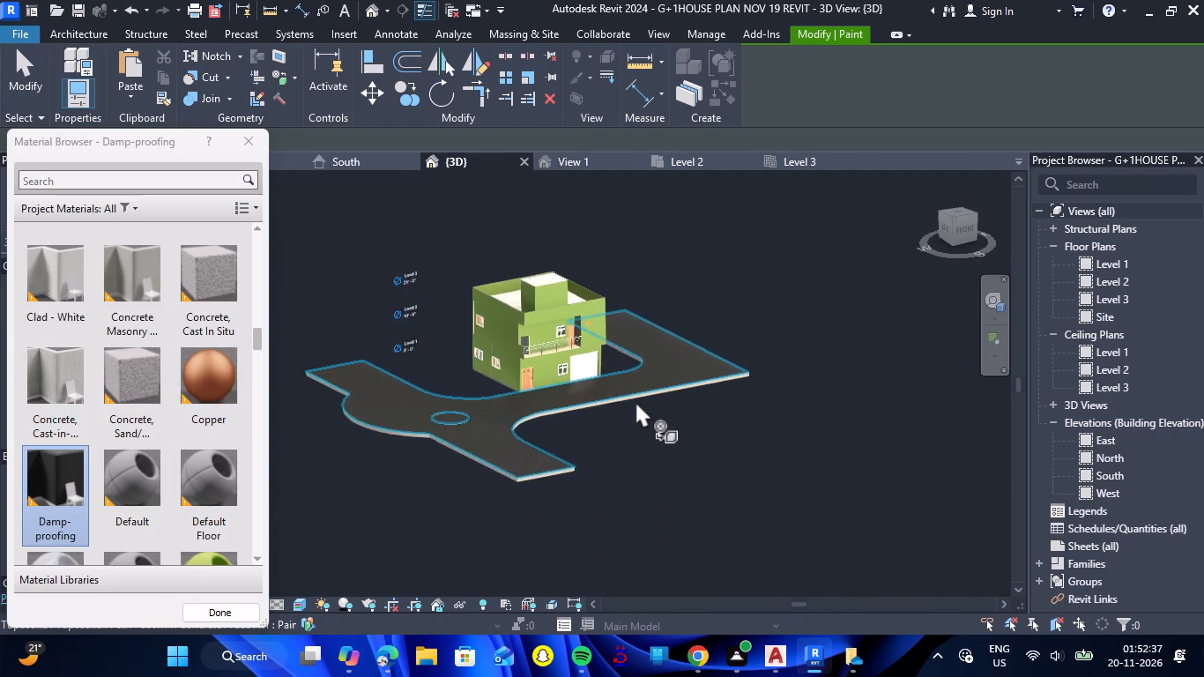
pyautogui.scroll(3, 635, 401)
pyautogui.press('Escape')
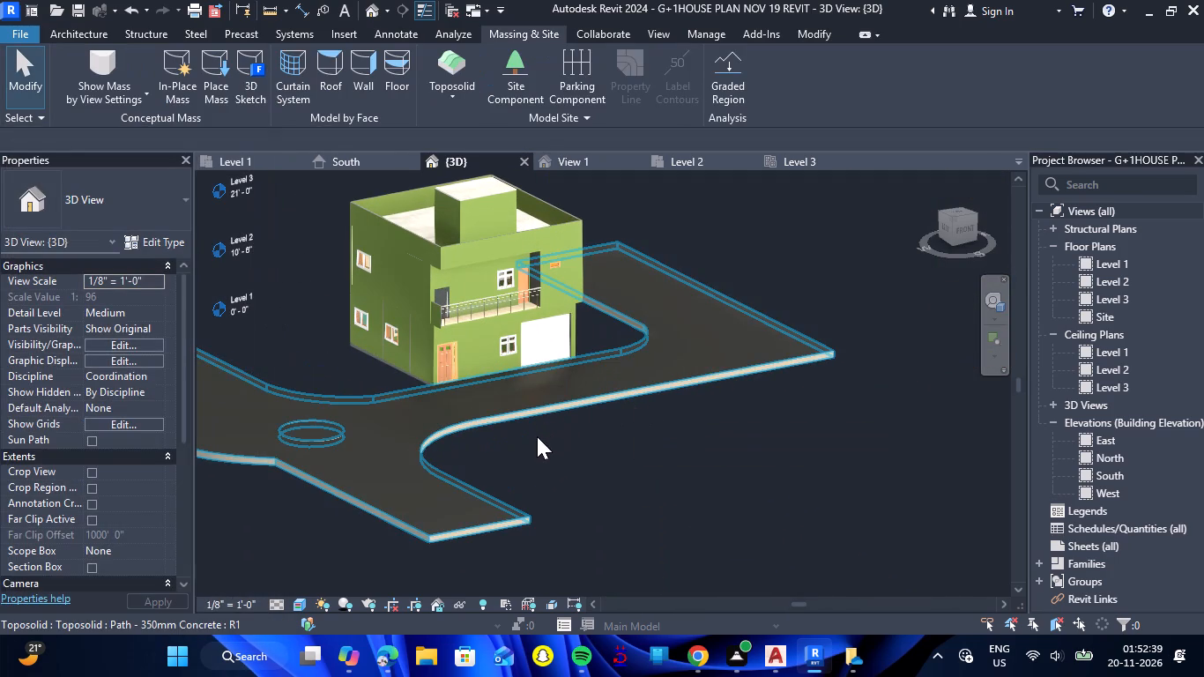
# Inspect the painted path around the house and junction in 3D, and review its boundary sketch without editing it.
pyautogui.keyDown('shift'); pyautogui.moveTo(519, 449); pyautogui.dragTo(643, 463); pyautogui.keyUp('shift')
pyautogui.keyDown('shift'); pyautogui.moveTo(519, 449); pyautogui.dragTo(643, 463, button='right'); pyautogui.keyUp('shift')
pyautogui.scroll(10, 538, 383)
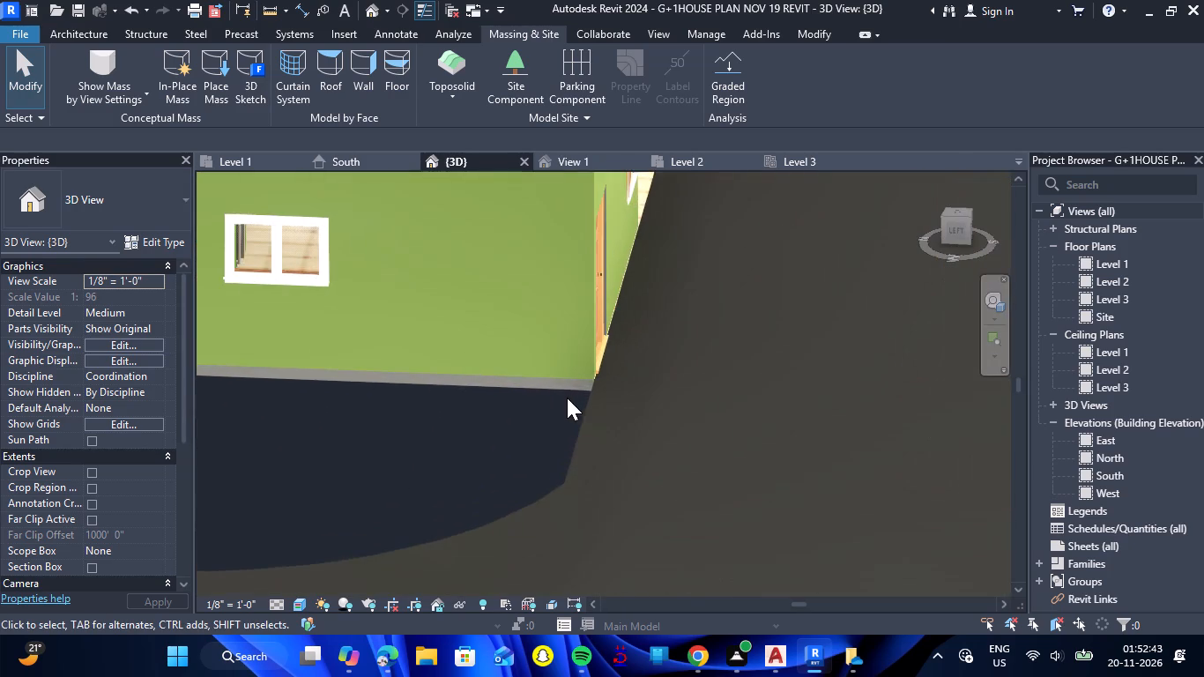
pyautogui.scroll(-8, 564, 382)
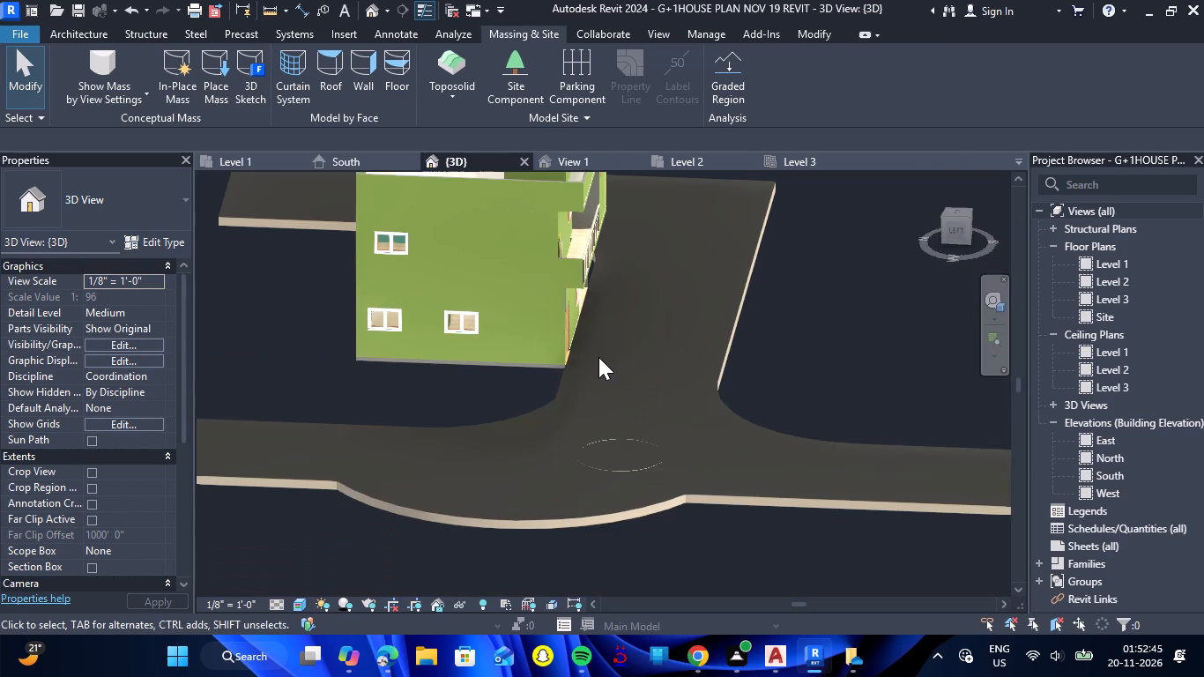
pyautogui.doubleClick(729, 356)
pyautogui.scroll(-2, 787, 356)
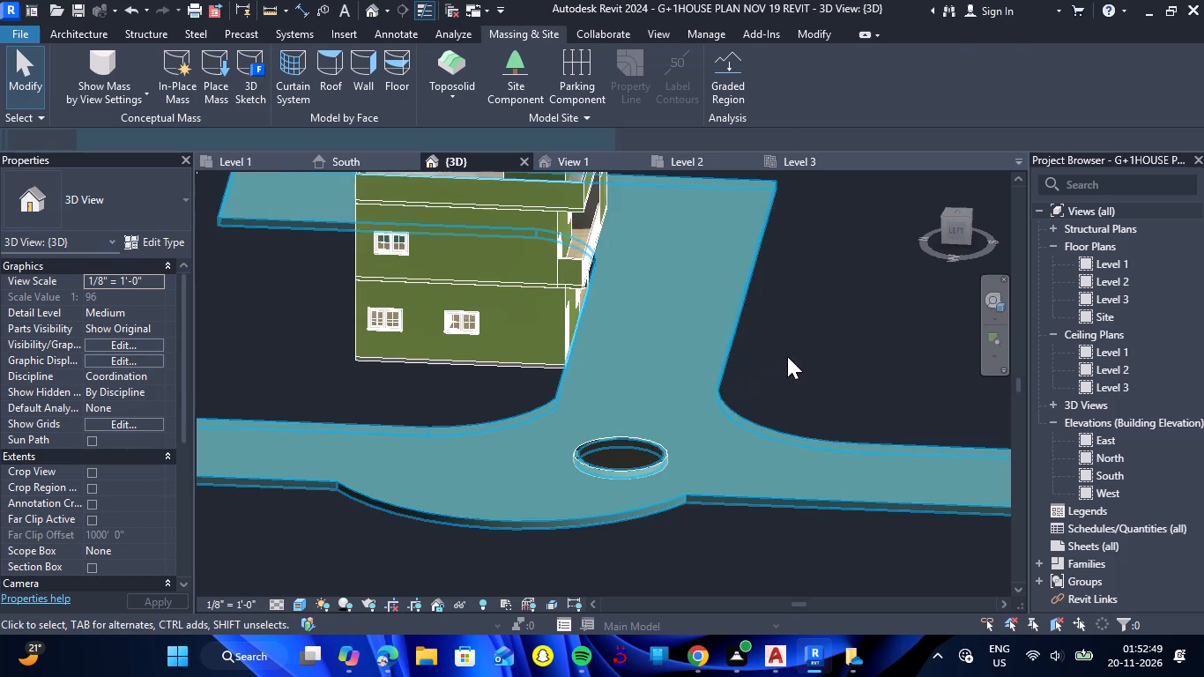
pyautogui.scroll(-2, 787, 356)
pyautogui.keyDown('shift'); pyautogui.moveTo(858, 324); pyautogui.dragTo(750, 355); pyautogui.keyUp('shift')
pyautogui.keyDown('shift'); pyautogui.moveTo(858, 324); pyautogui.dragTo(750, 355, button='right'); pyautogui.keyUp('shift')
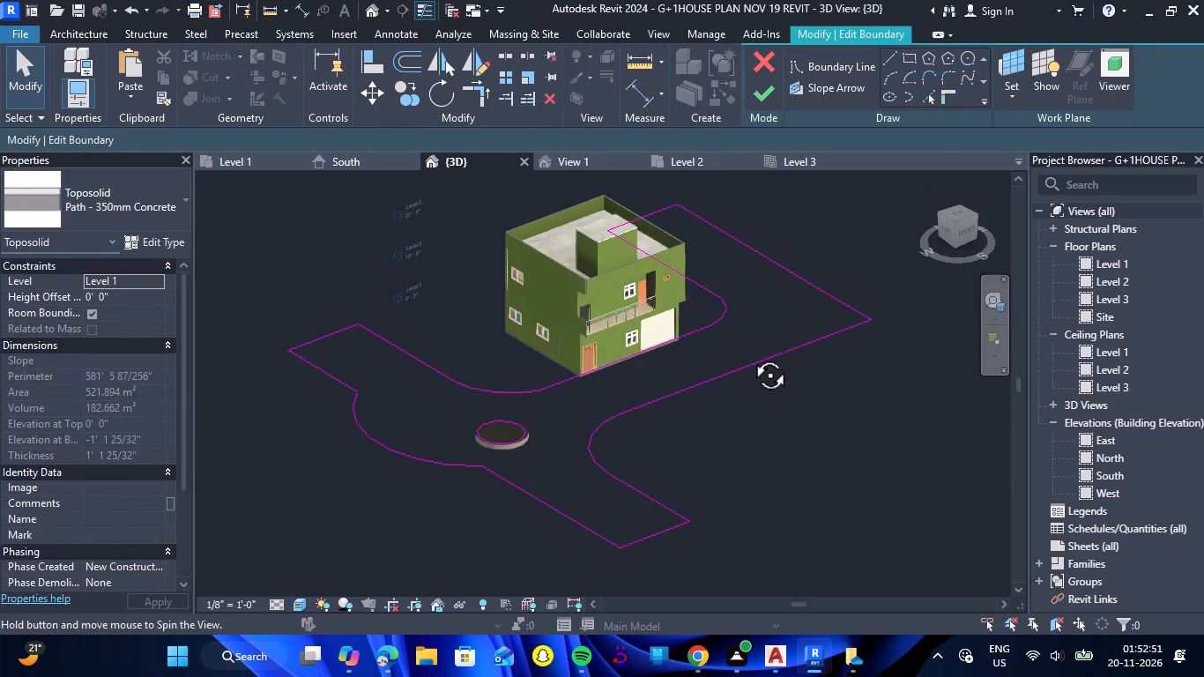
pyautogui.keyDown('shift'); pyautogui.moveTo(750, 355); pyautogui.dragTo(686, 233); pyautogui.keyUp('shift')
pyautogui.keyDown('shift'); pyautogui.moveTo(750, 355); pyautogui.dragTo(686, 233, button='right'); pyautogui.keyUp('shift')
pyautogui.keyDown('shift'); pyautogui.click(686, 233); pyautogui.keyUp('shift')
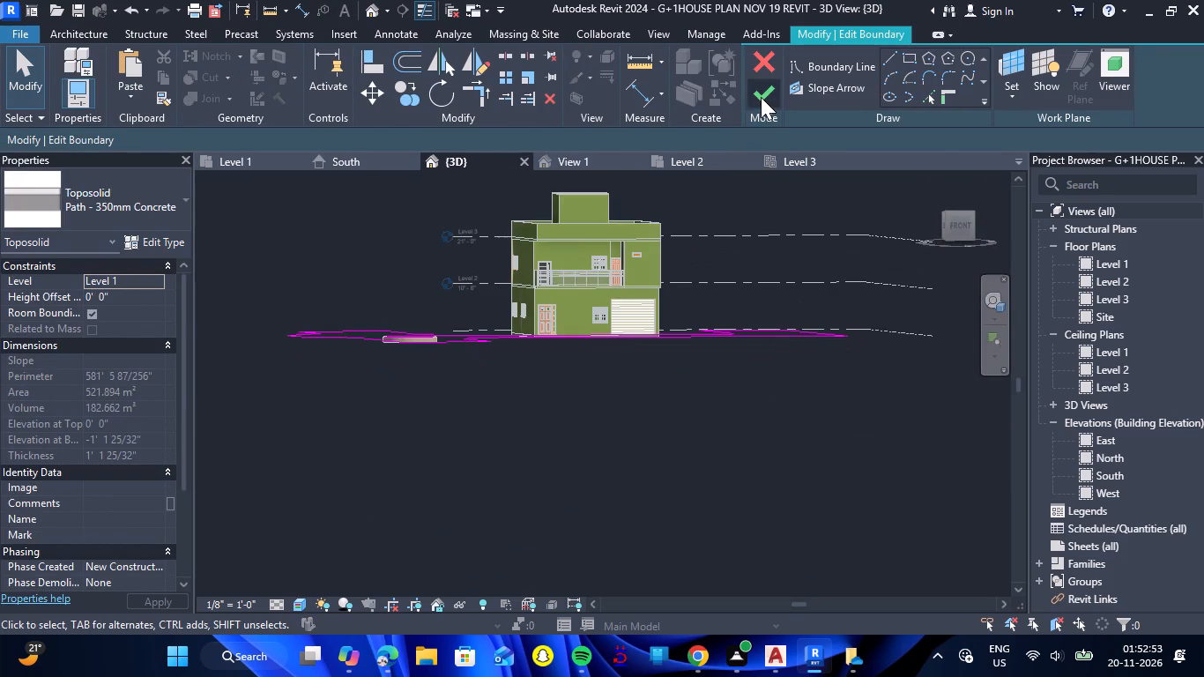
pyautogui.click(761, 97)
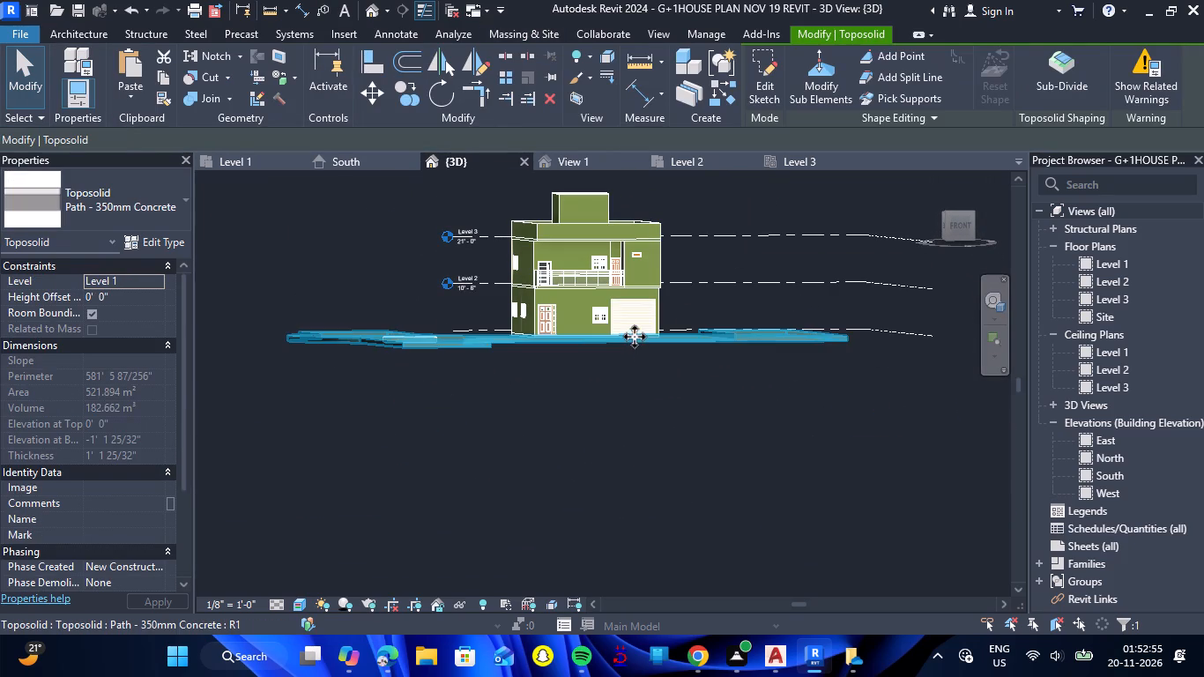
# Inspect the path Toposolid around the ground floor and front entrance in 3D, from ground level, below and above.
pyautogui.scroll(7, 630, 337)
pyautogui.keyDown('shift'); pyautogui.moveTo(628, 445); pyautogui.dragTo(629, 405, button='right'); pyautogui.keyUp('shift')
pyautogui.keyDown('shift'); pyautogui.moveTo(628, 445); pyautogui.dragTo(629, 405); pyautogui.keyUp('shift')
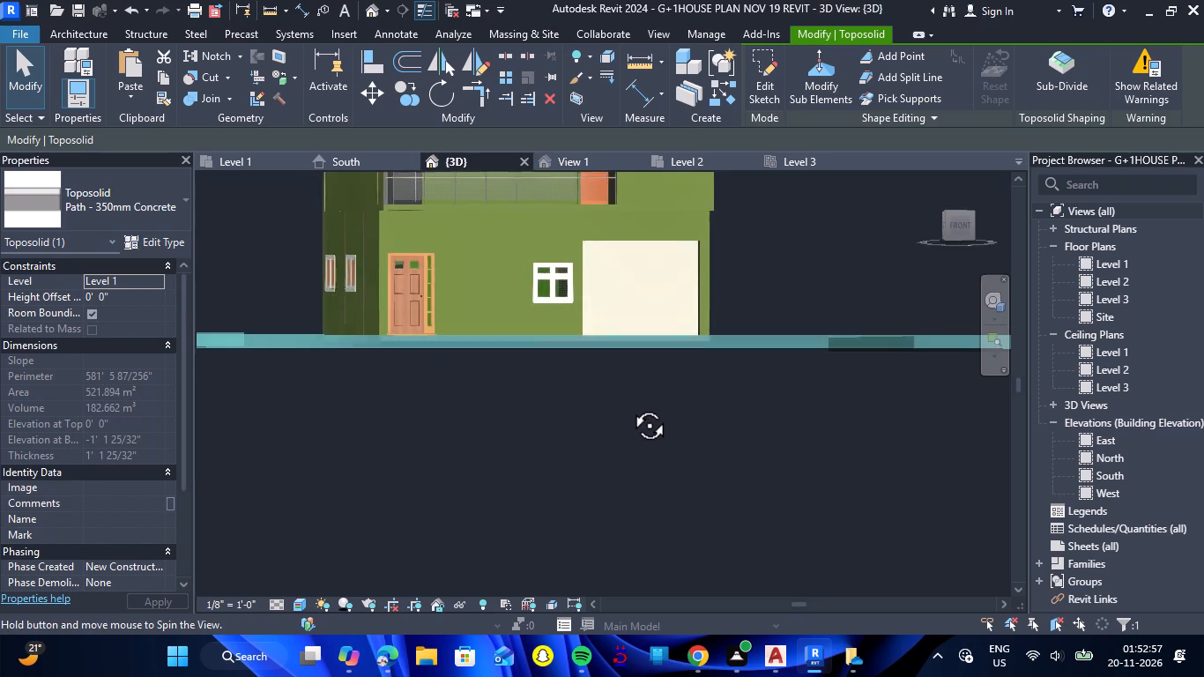
pyautogui.keyDown('shift'); pyautogui.moveTo(629, 405); pyautogui.dragTo(633, 385); pyautogui.keyUp('shift')
pyautogui.keyDown('shift'); pyautogui.moveTo(629, 405); pyautogui.dragTo(633, 385, button='right'); pyautogui.keyUp('shift')
pyautogui.scroll(4, 484, 364)
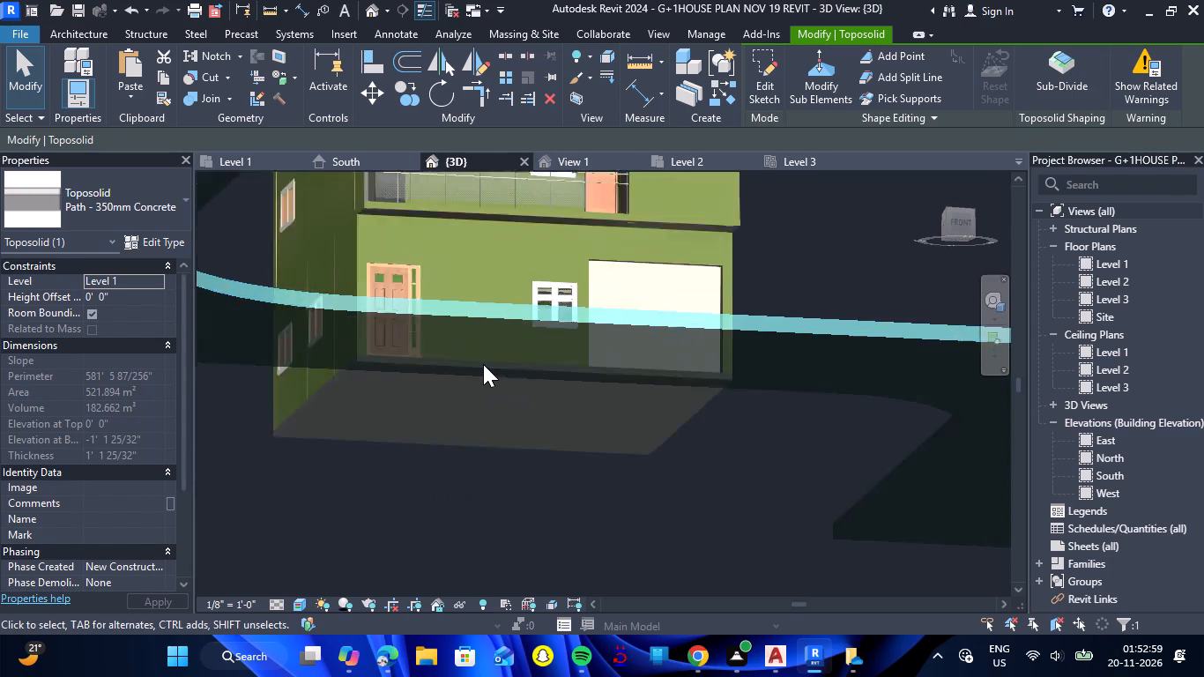
pyautogui.scroll(2, 483, 364)
pyautogui.scroll(-6, 513, 401)
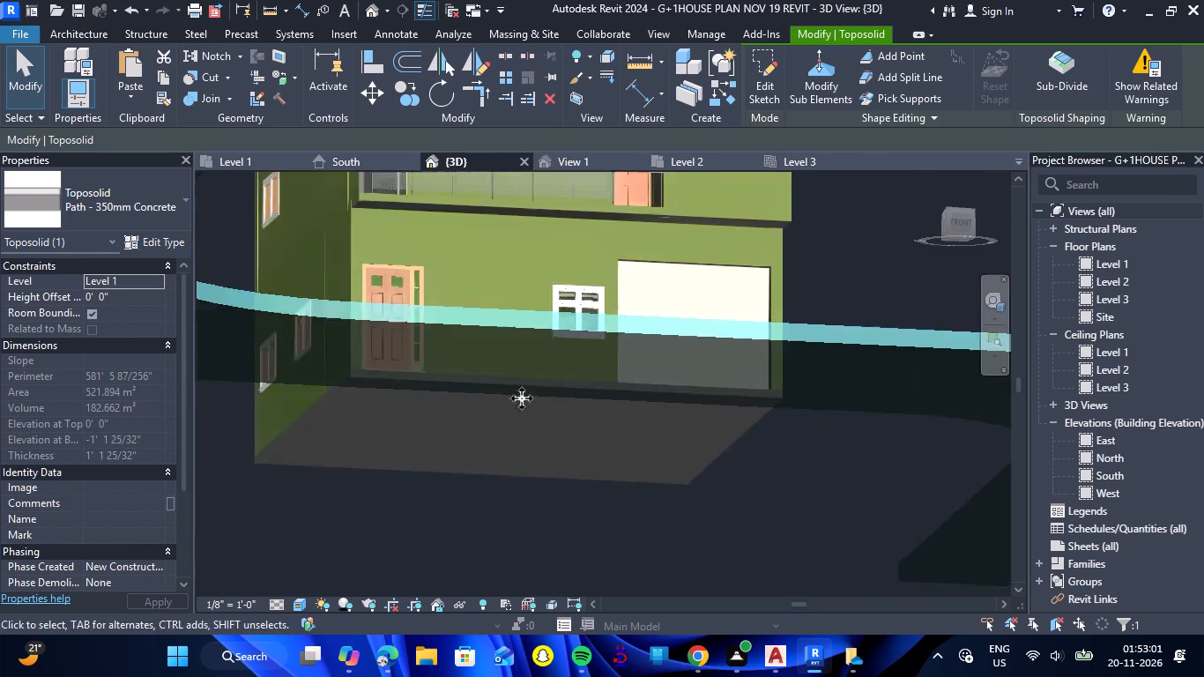
pyautogui.scroll(-5, 613, 436)
pyautogui.click(732, 315)
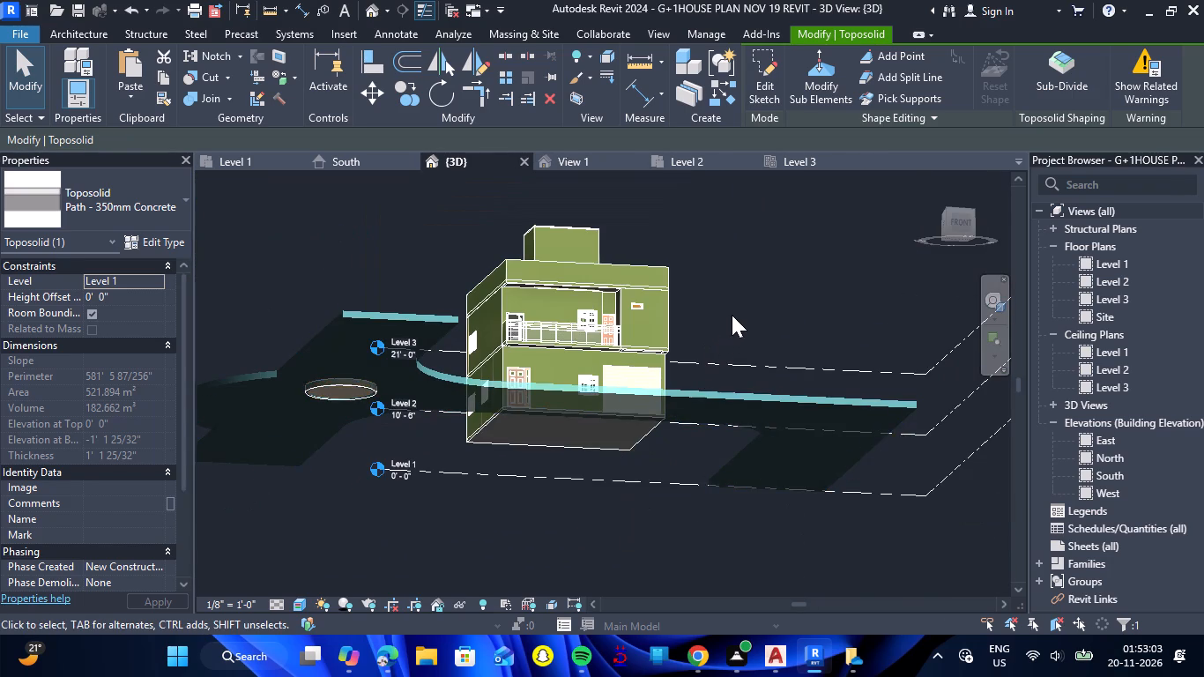
pyautogui.moveTo(747, 294); pyautogui.dragTo(714, 443)
pyautogui.keyDown('shift'); pyautogui.moveTo(747, 294); pyautogui.dragTo(714, 443, button='right'); pyautogui.keyUp('shift')
# Start a Grassland - 1200mm Toposolid in the Level 1 plan and sketch a 49'-6" deep rectangle between the west path edge and the house.
pyautogui.click(247, 160)
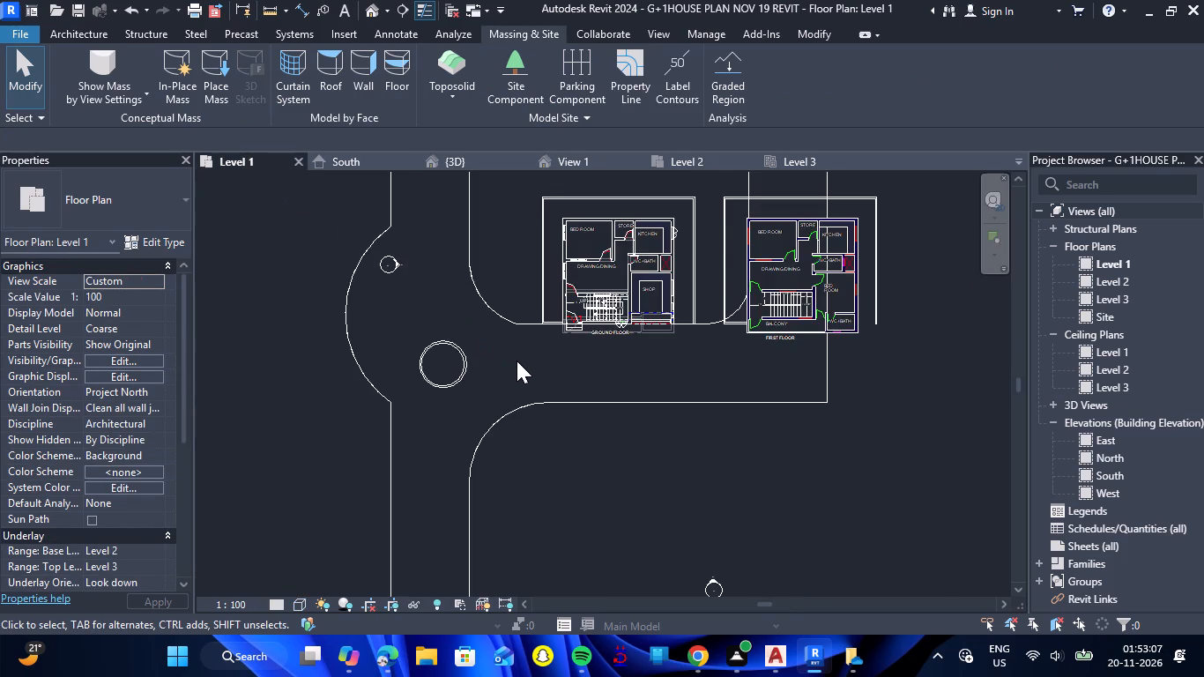
pyautogui.scroll(-6, 517, 363)
pyautogui.scroll(4, 554, 255)
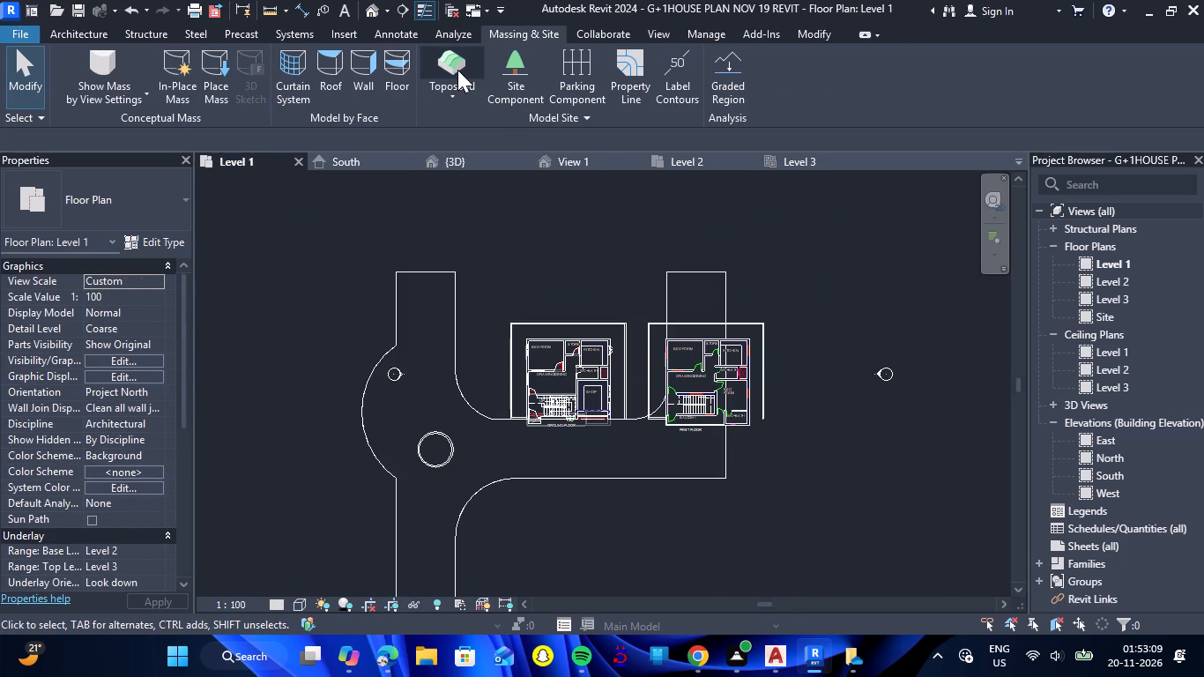
pyautogui.click(457, 70)
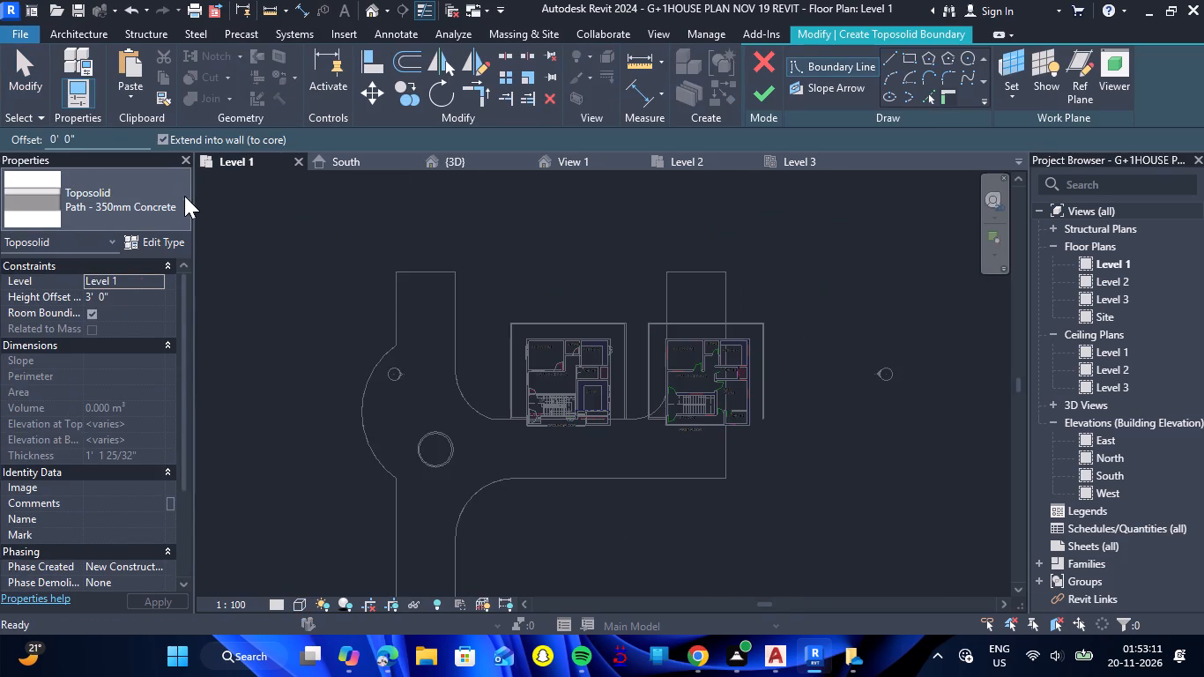
pyautogui.click(184, 196)
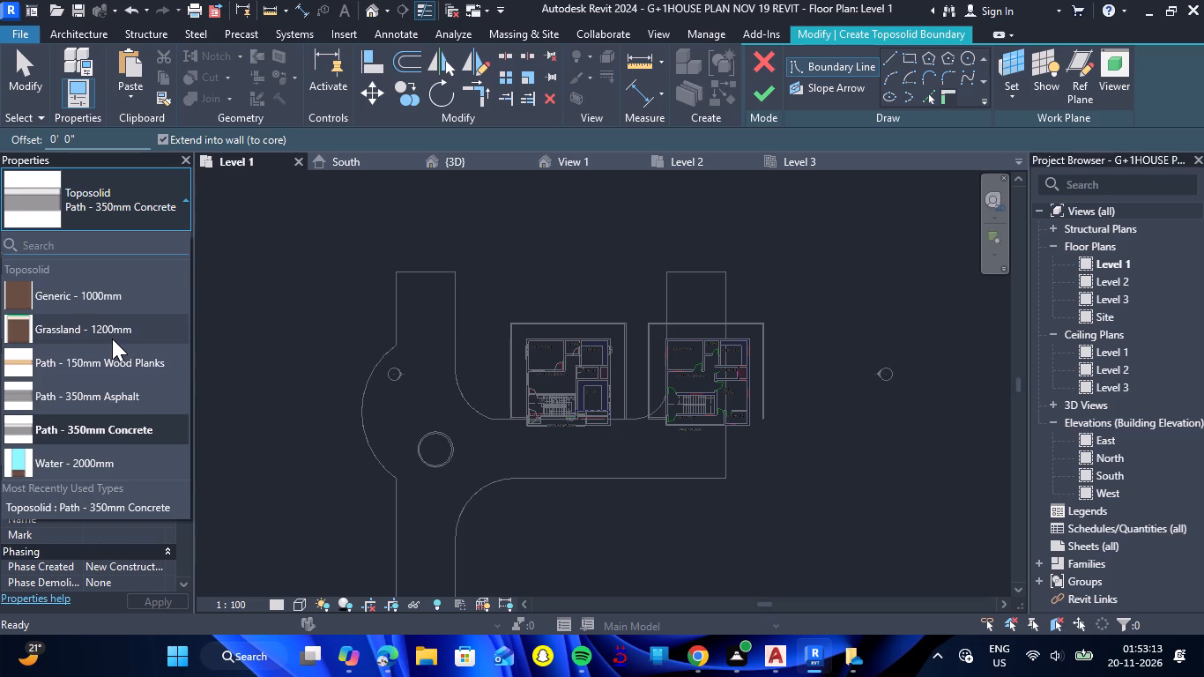
pyautogui.click(112, 338)
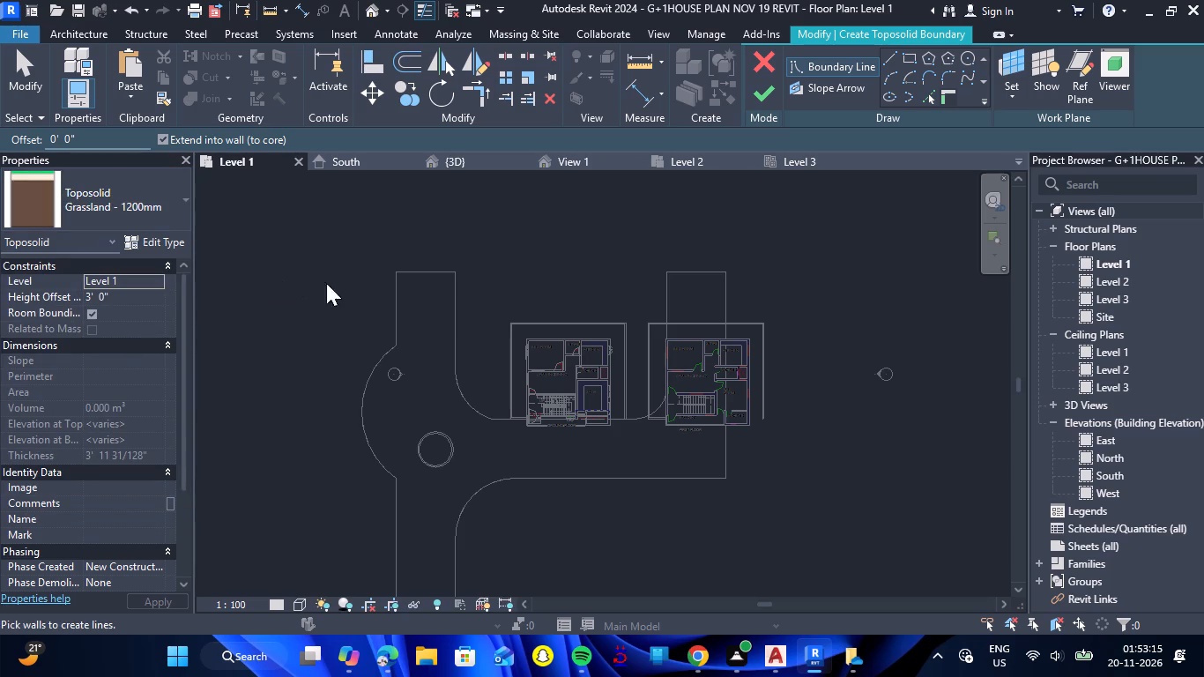
pyautogui.click(903, 56)
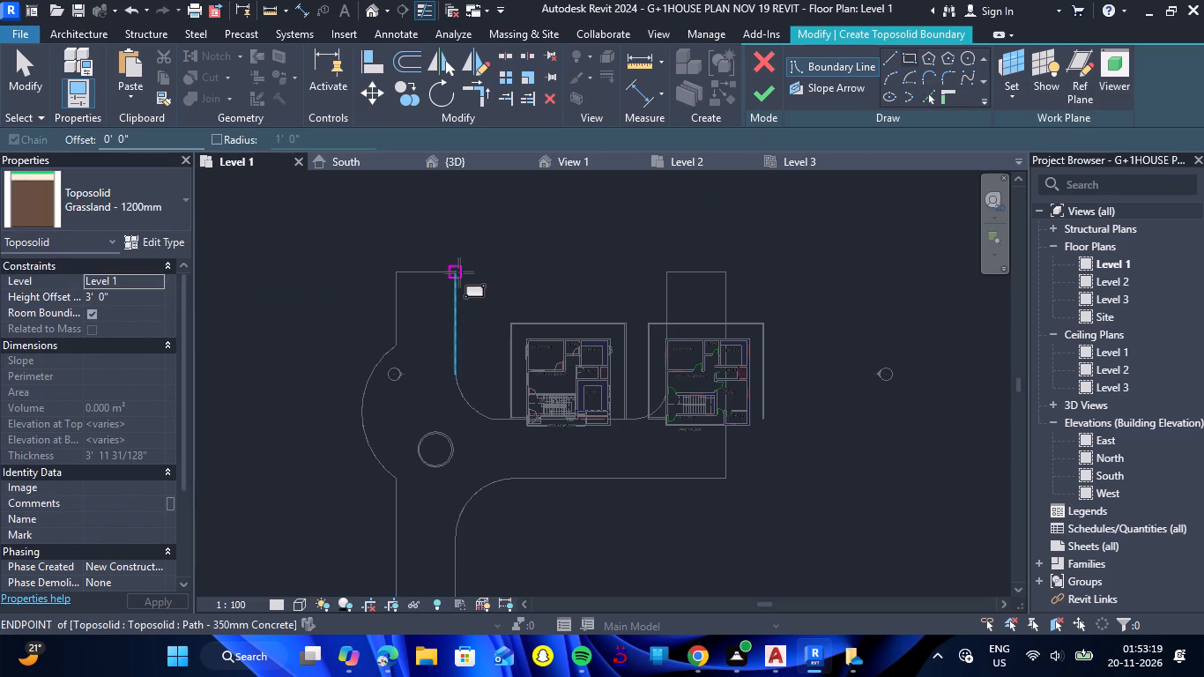
pyautogui.click(459, 272)
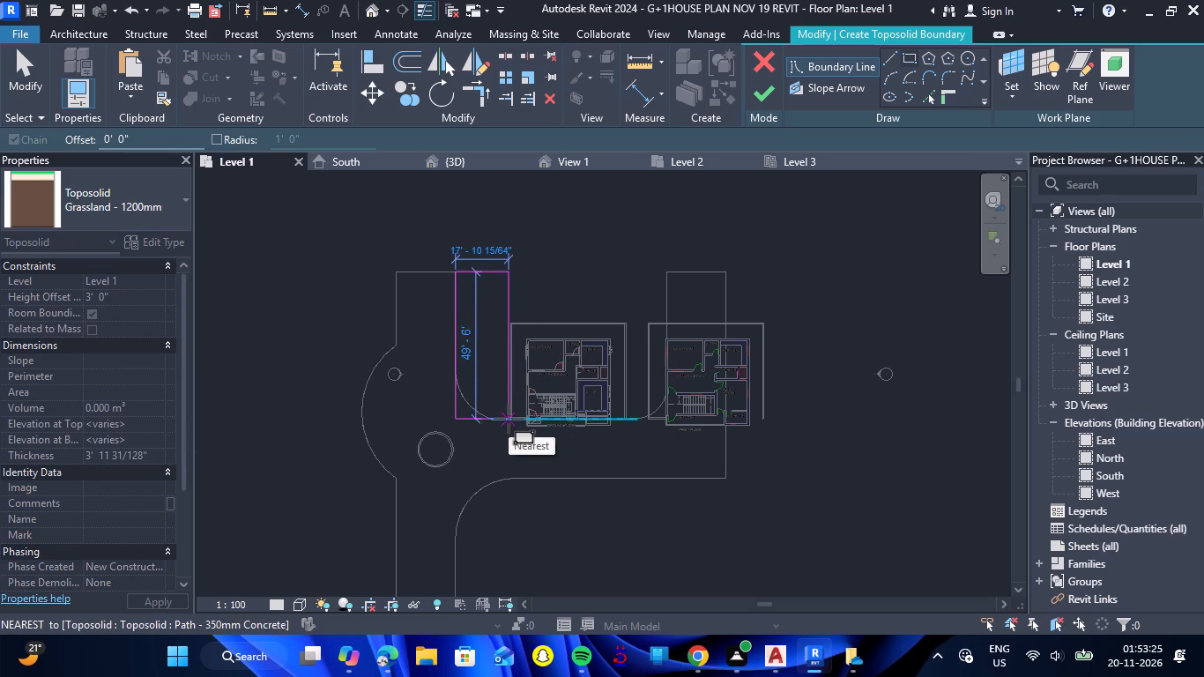
pyautogui.scroll(5, 521, 373)
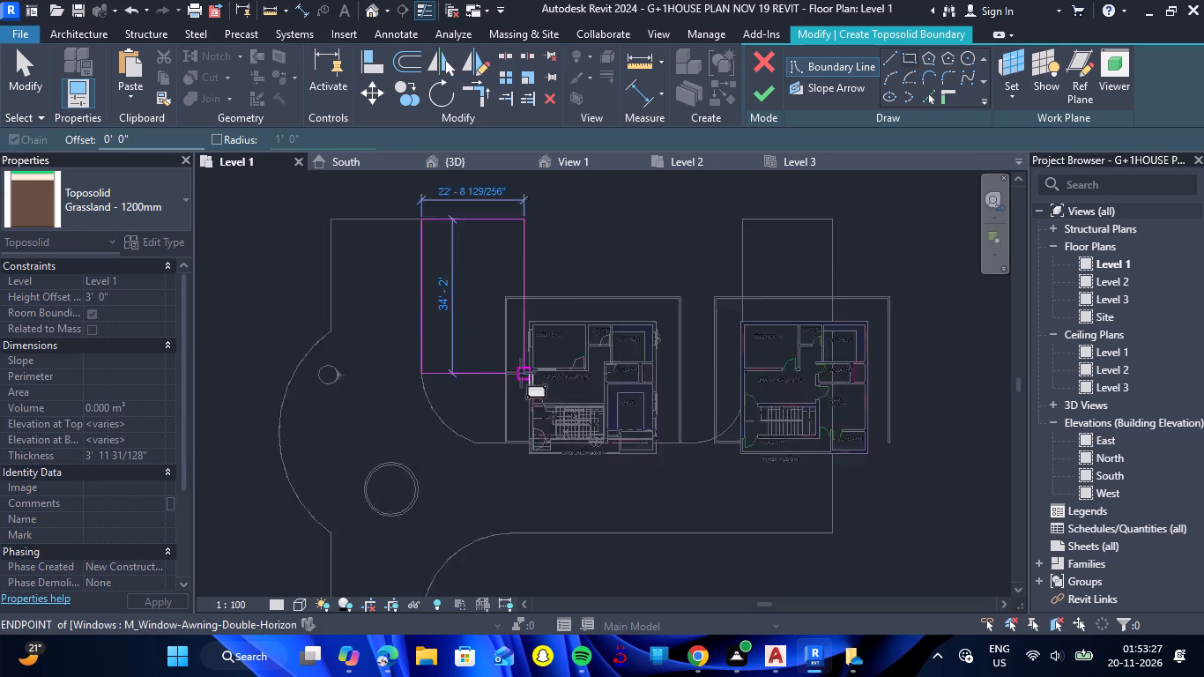
pyautogui.scroll(5, 521, 373)
pyautogui.scroll(6, 517, 570)
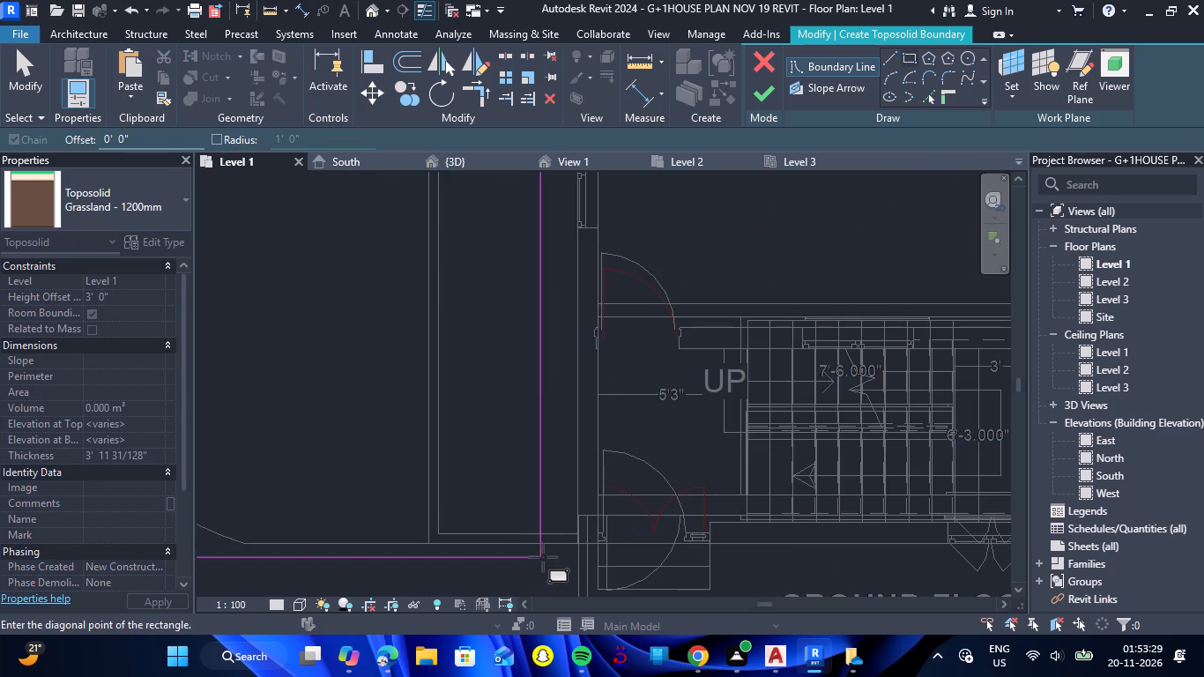
pyautogui.click(575, 540)
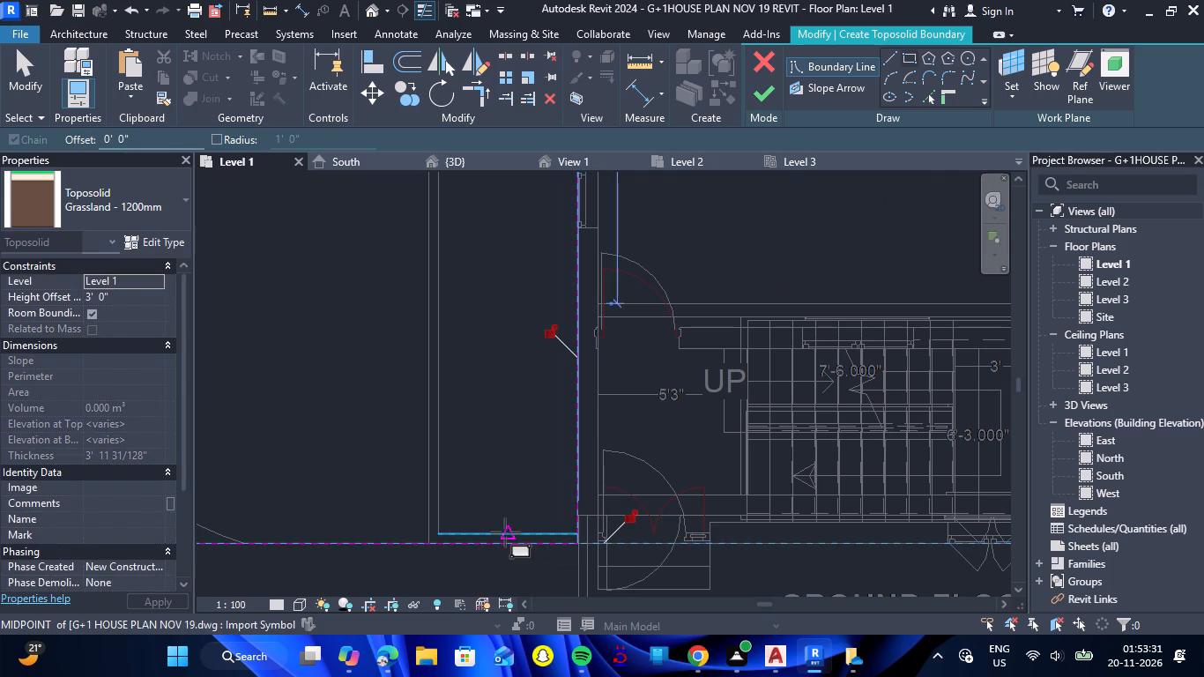
# Sketch a second boundary rectangle, about 19'-0" by 49'-6", from the east path's inner corner to the house's east wall.
pyautogui.scroll(-13, 505, 532)
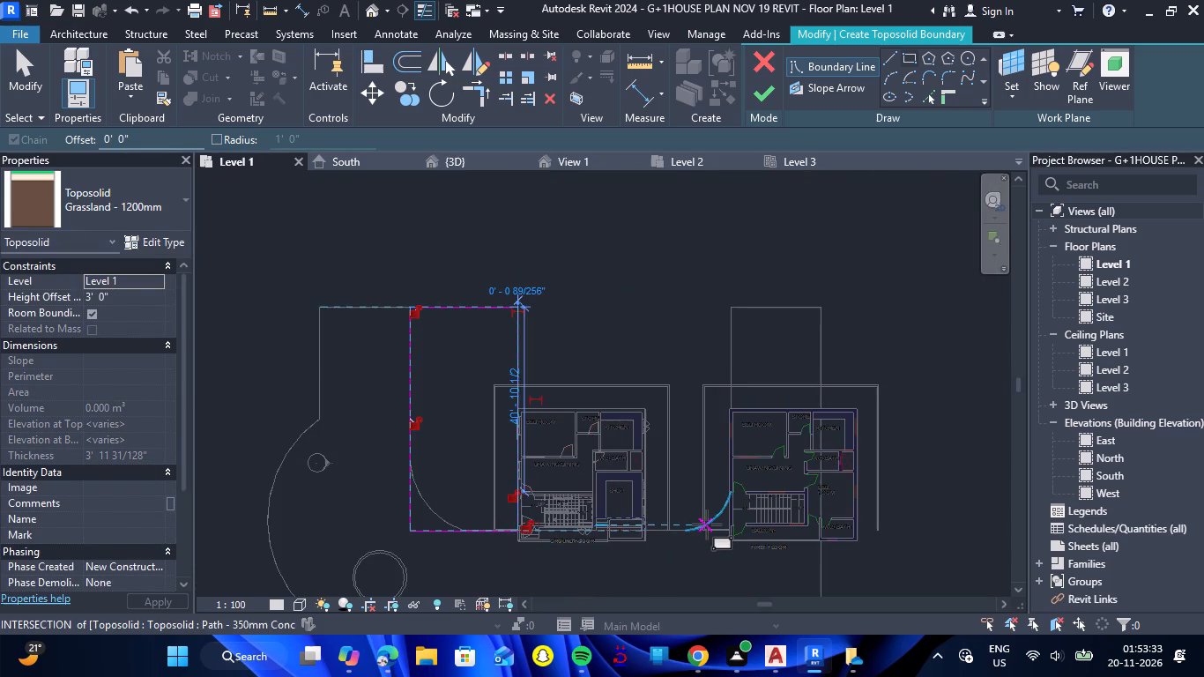
pyautogui.scroll(4, 717, 524)
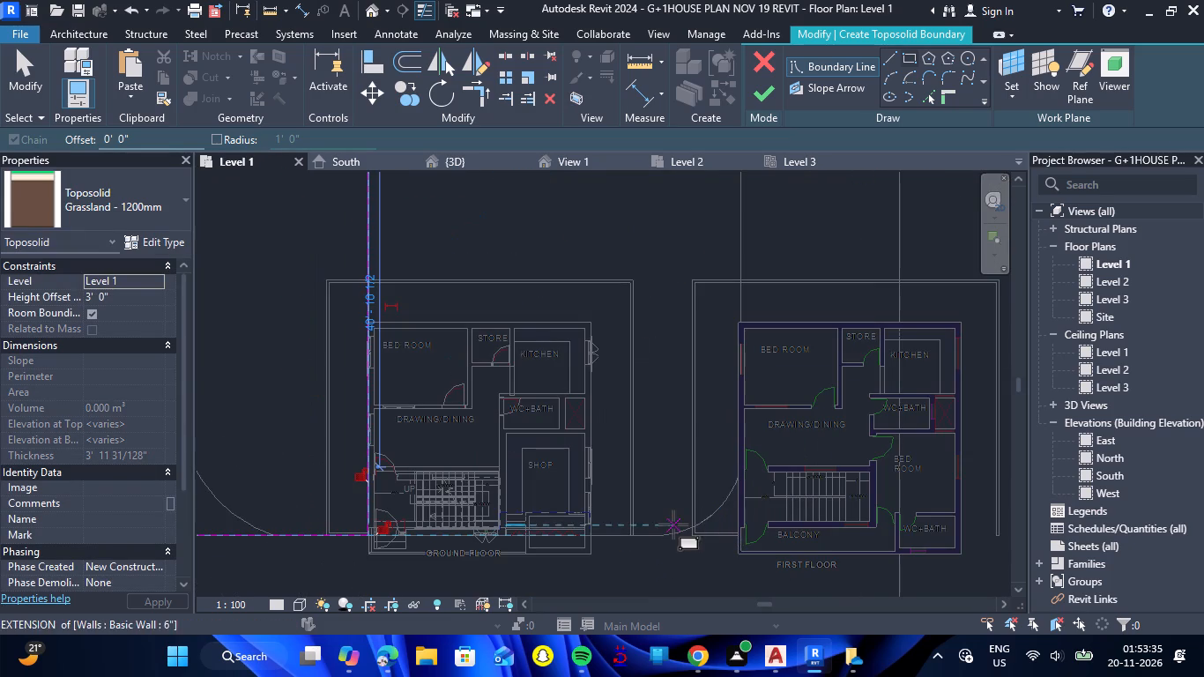
pyautogui.scroll(-3, 673, 527)
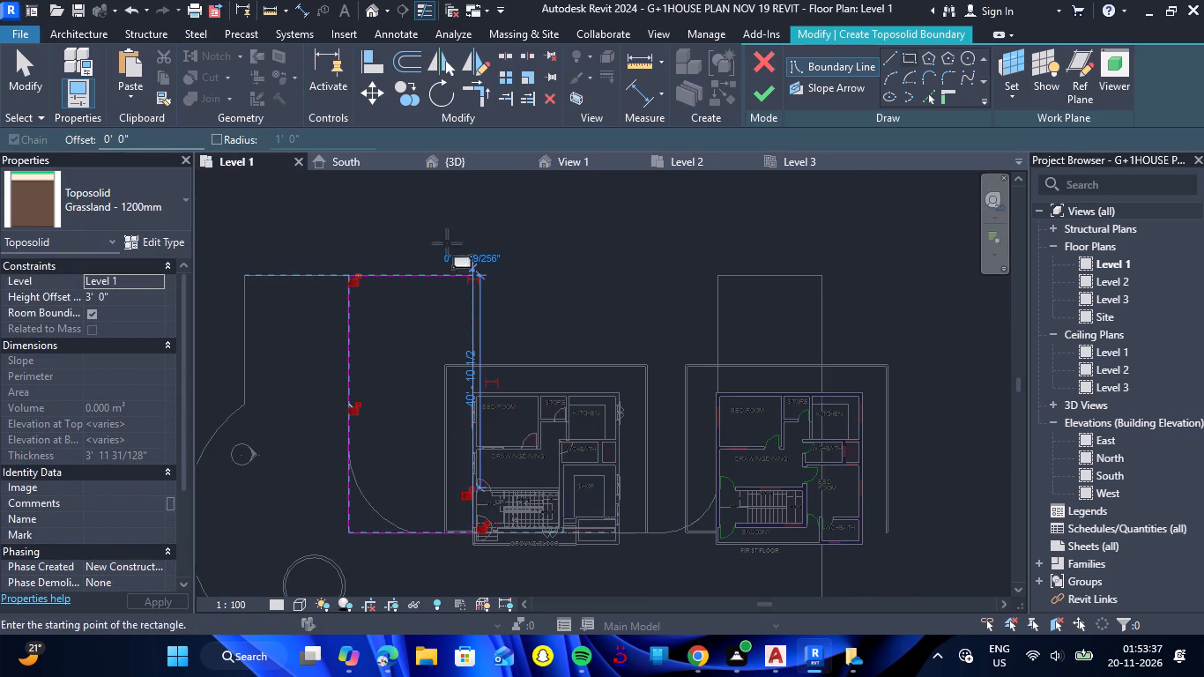
pyautogui.click(717, 276)
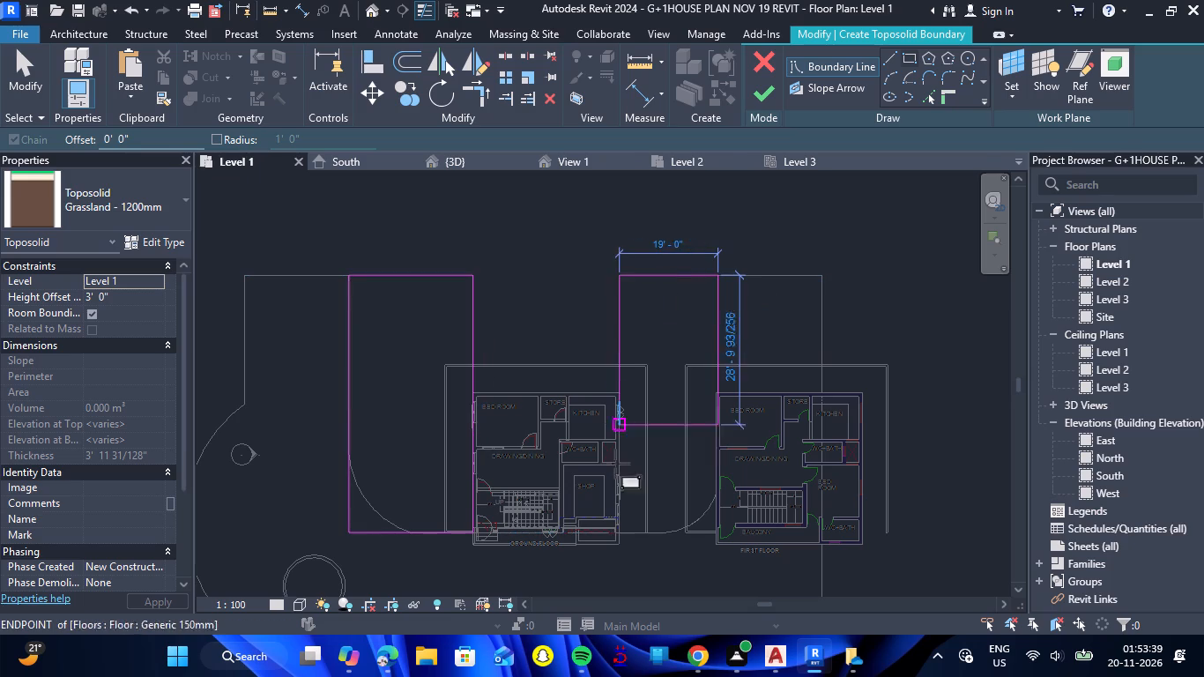
pyautogui.scroll(6, 622, 536)
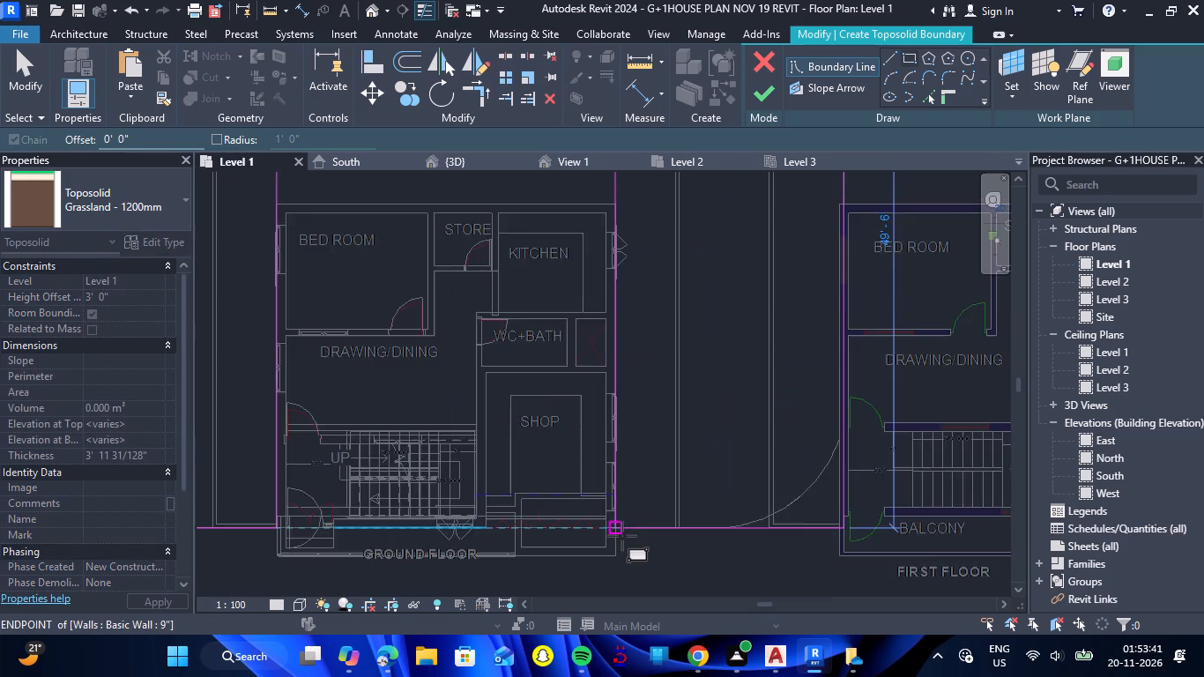
pyautogui.scroll(11, 622, 536)
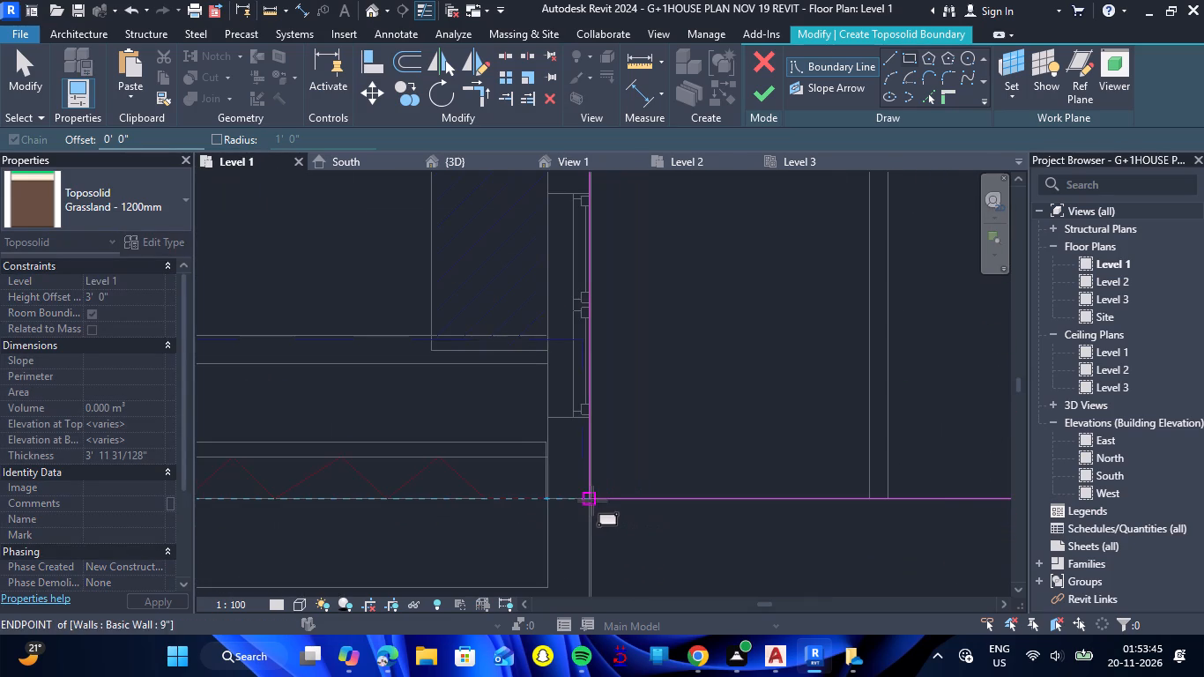
pyautogui.click(592, 501)
# Sketch a 28'-2" by 22'-7" boundary rectangle behind the house, filling the space between the two side rectangles.
pyautogui.scroll(-17, 659, 473)
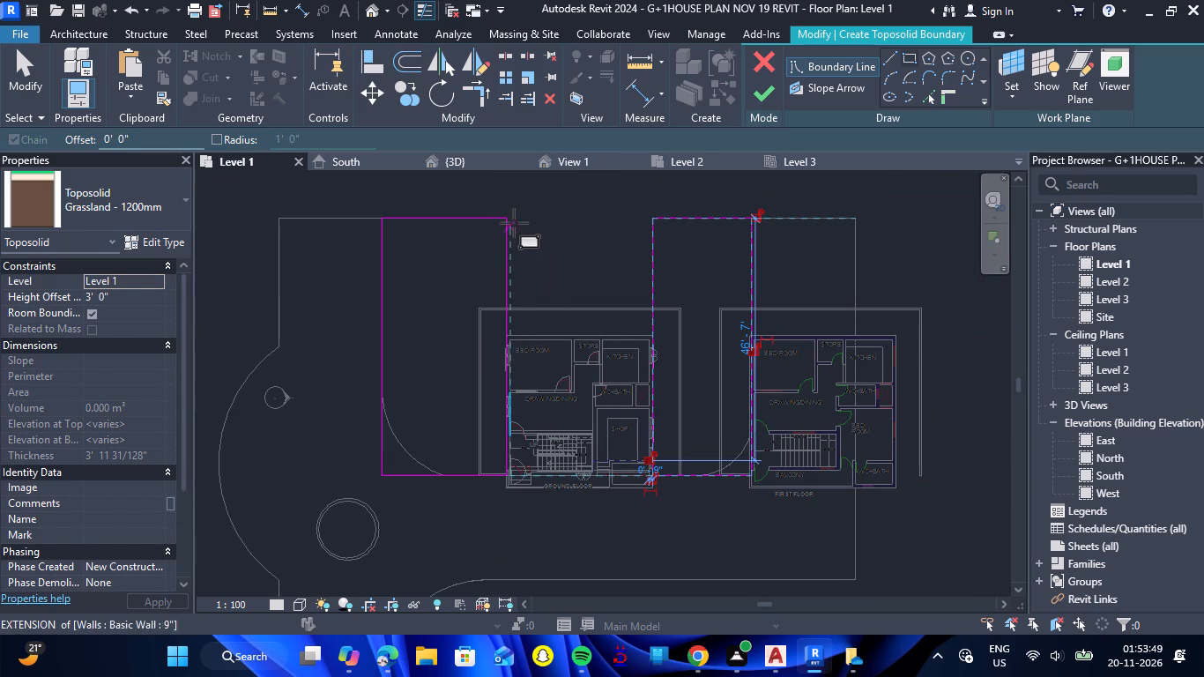
pyautogui.click(508, 218)
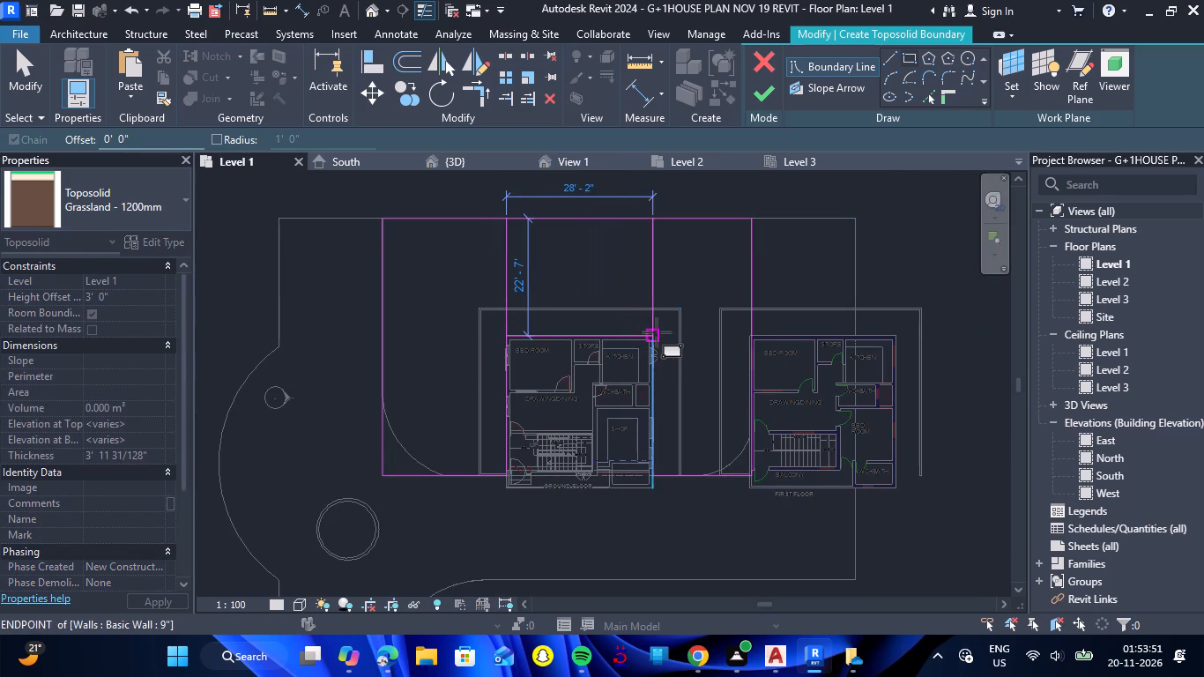
pyautogui.click(658, 331)
pyautogui.press('Escape')
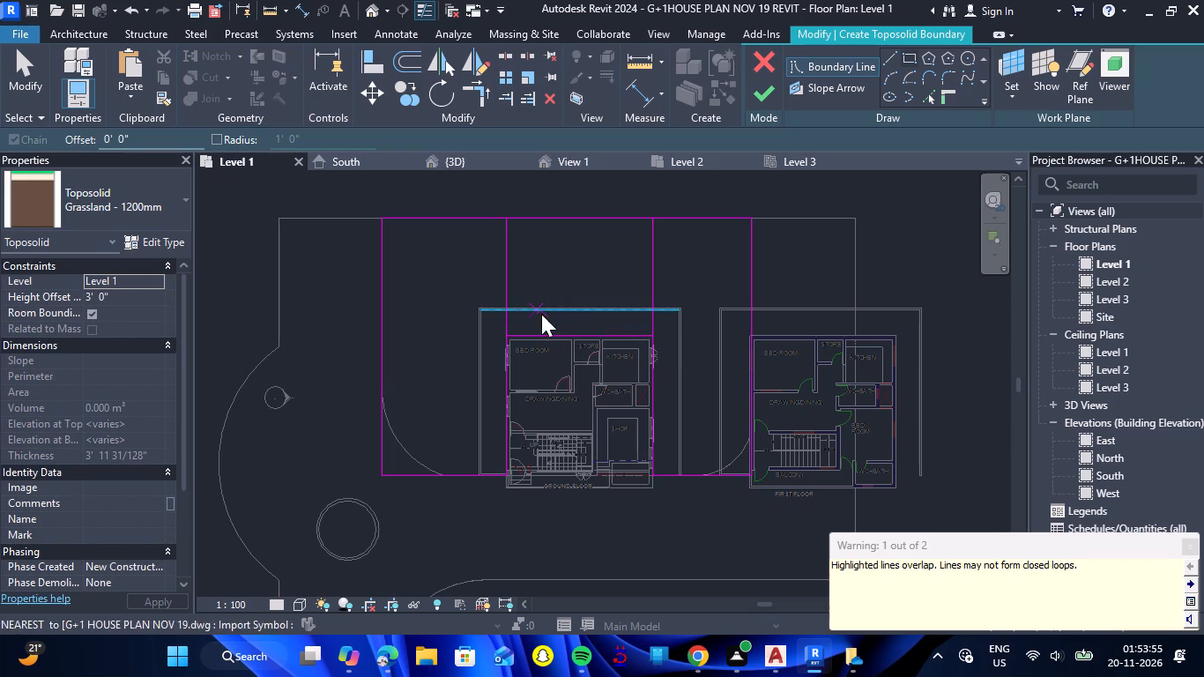
pyautogui.press('Escape')
# Delete the overlapping boundary lines on both sides of the rear rectangle, where it meets the side rectangles.
pyautogui.click(505, 282)
pyautogui.press('Delete')
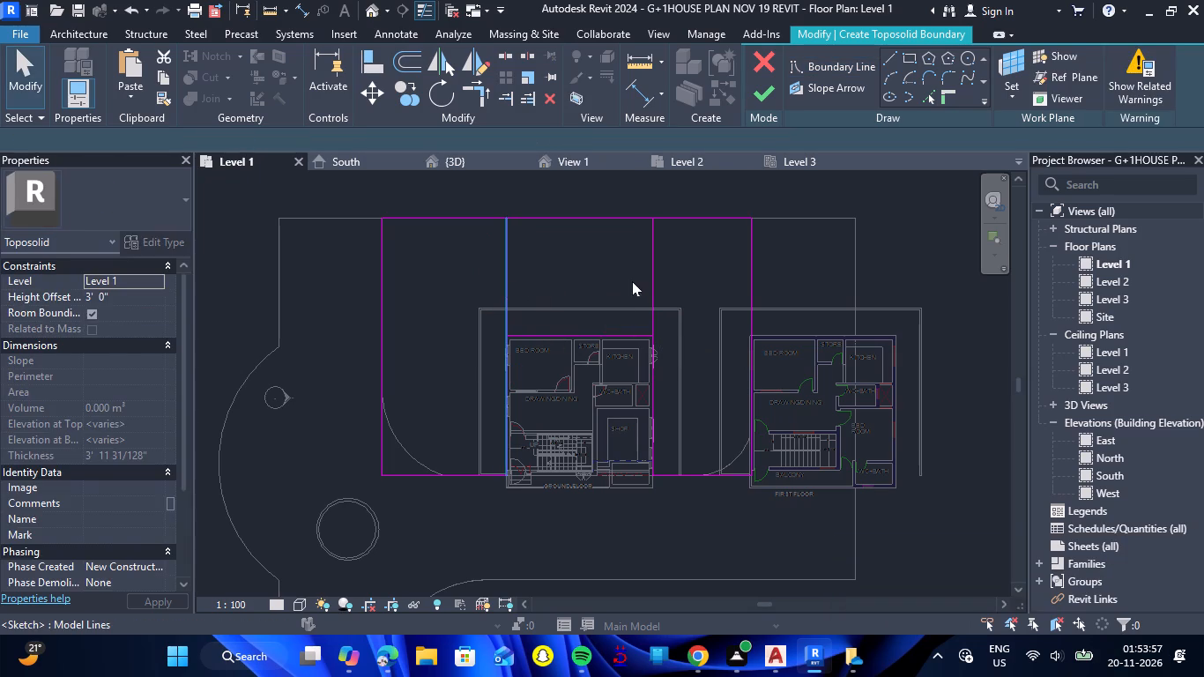
pyautogui.click(650, 250)
pyautogui.press('Delete')
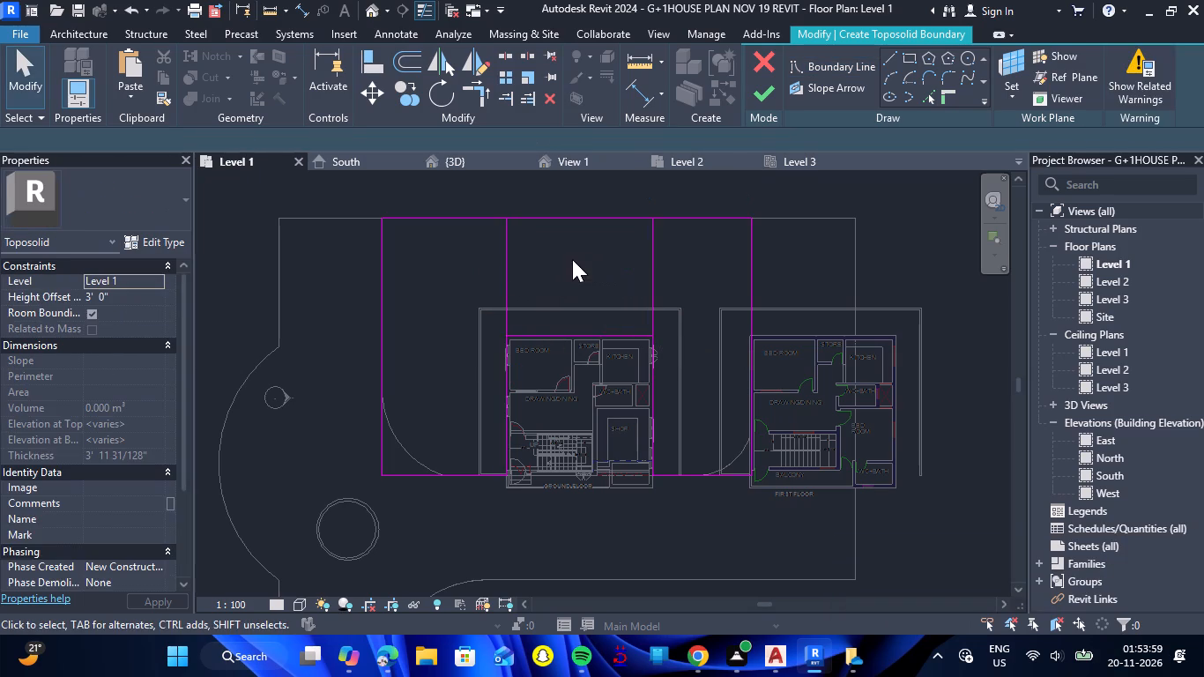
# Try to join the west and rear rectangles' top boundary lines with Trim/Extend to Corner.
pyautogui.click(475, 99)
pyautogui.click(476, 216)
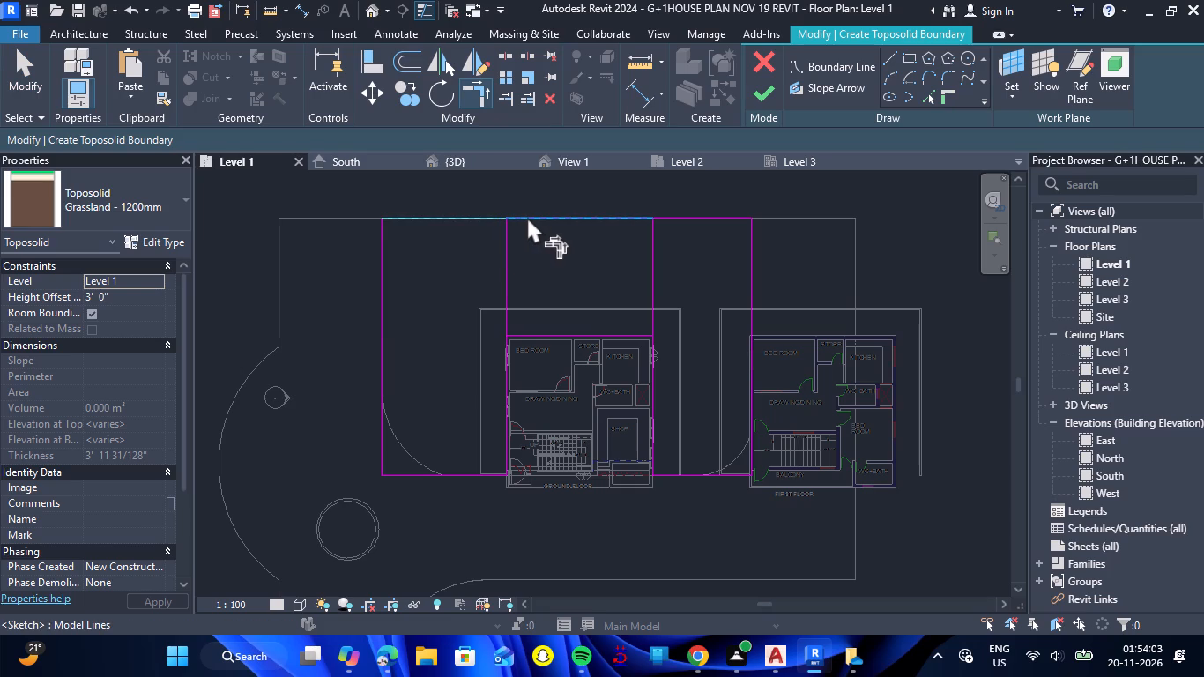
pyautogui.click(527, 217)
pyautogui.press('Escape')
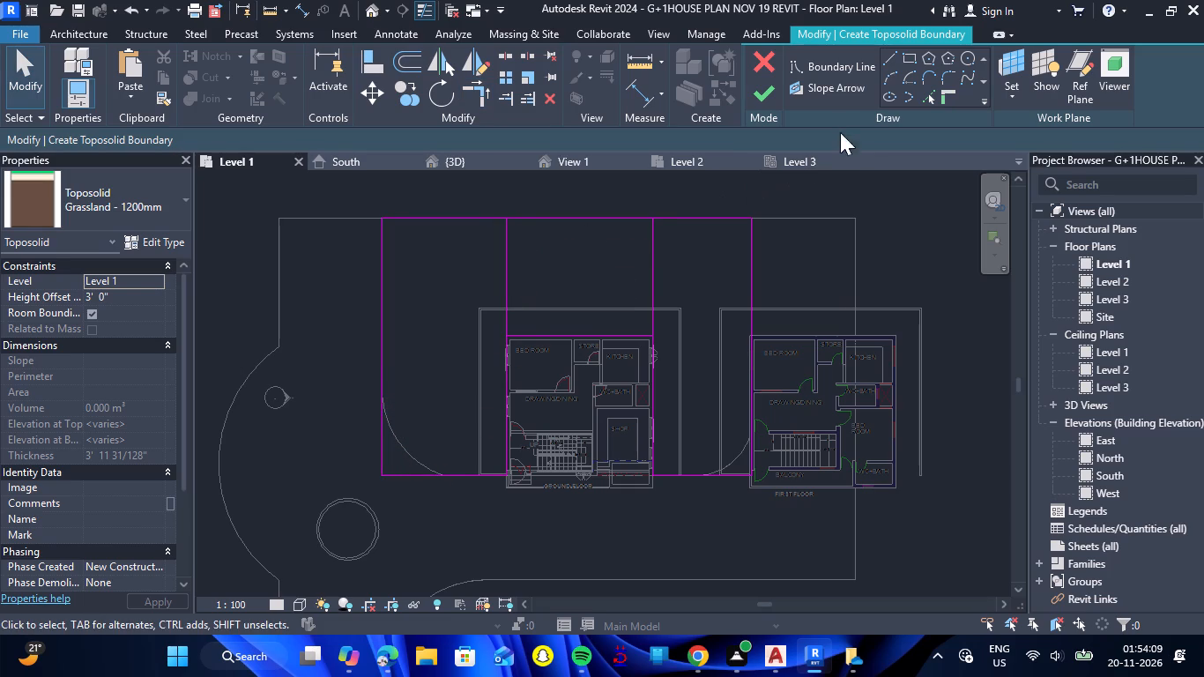
# Draw a boundary arc of about 17'-3" radius along the path's curved corner southwest of the house.
pyautogui.click(887, 75)
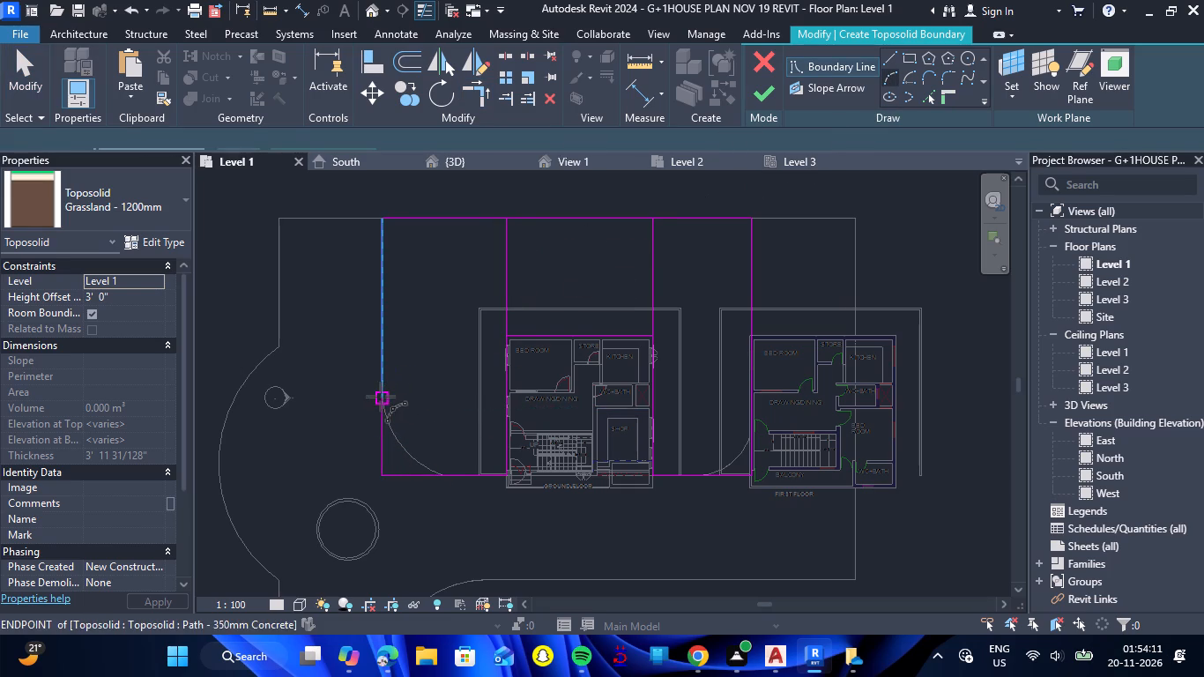
pyautogui.click(381, 397)
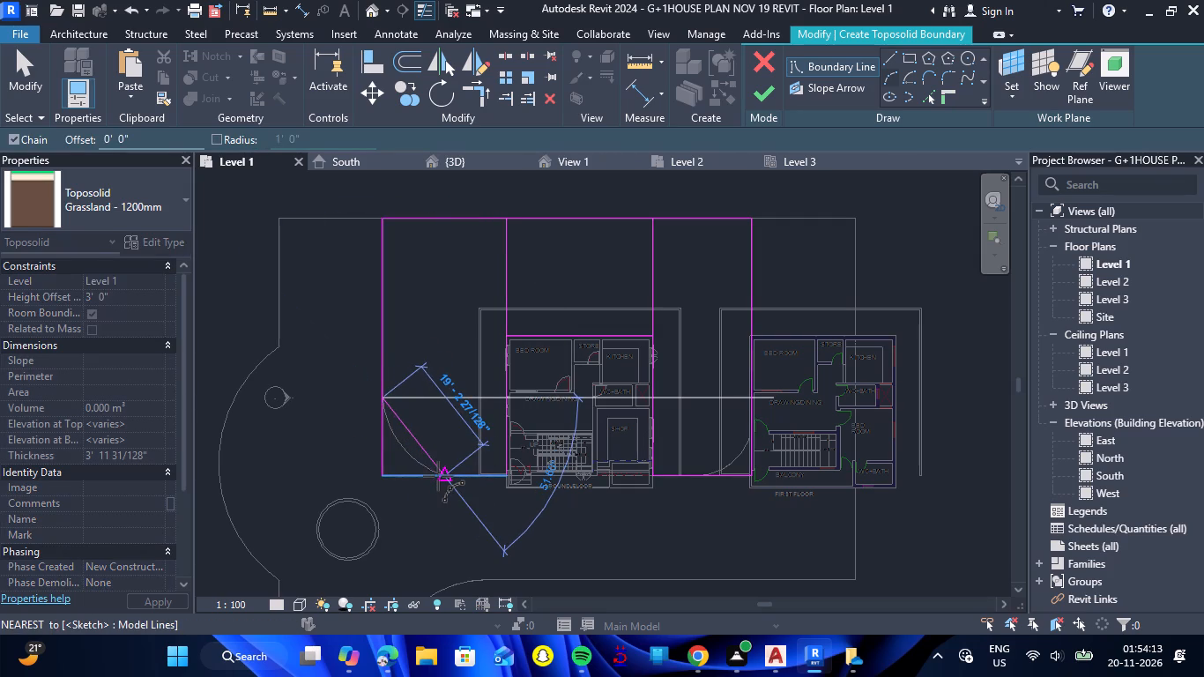
pyautogui.click(438, 476)
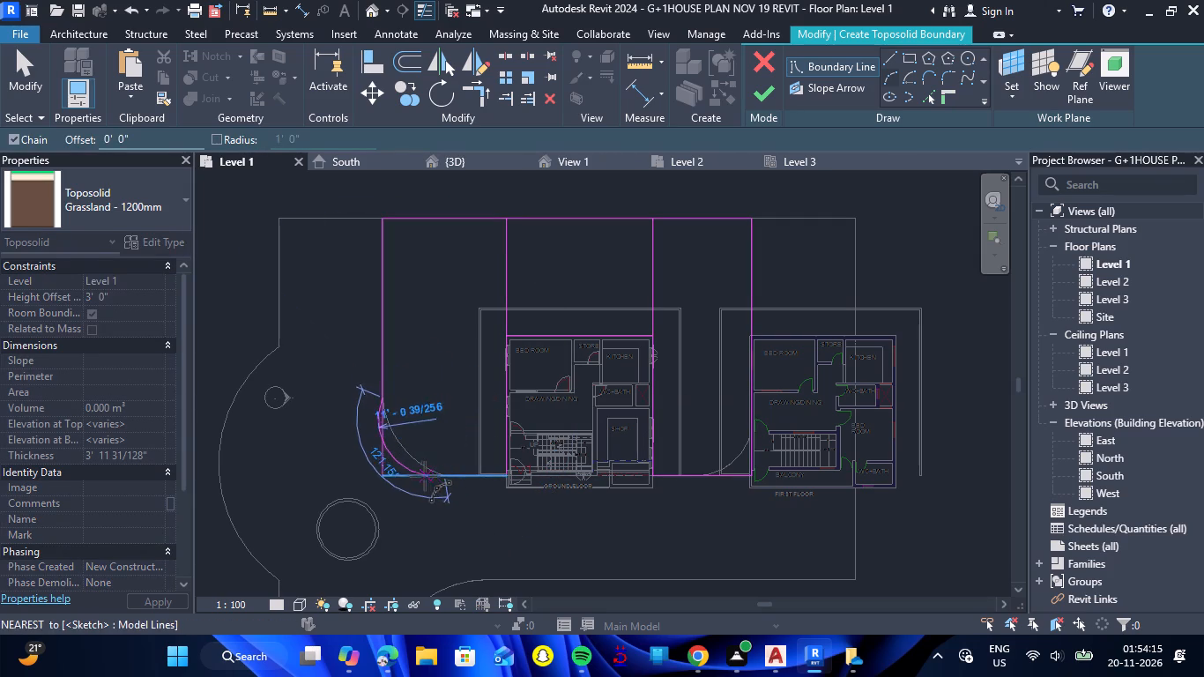
pyautogui.scroll(6, 395, 455)
pyautogui.click(411, 443)
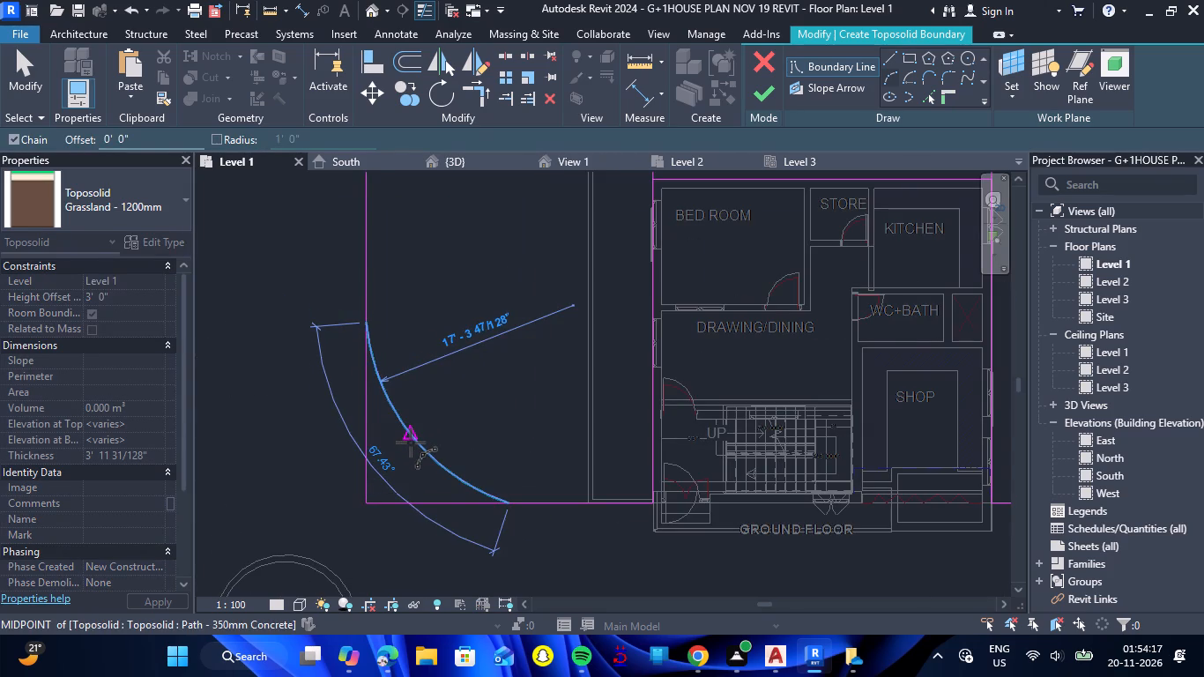
pyautogui.press('Escape')
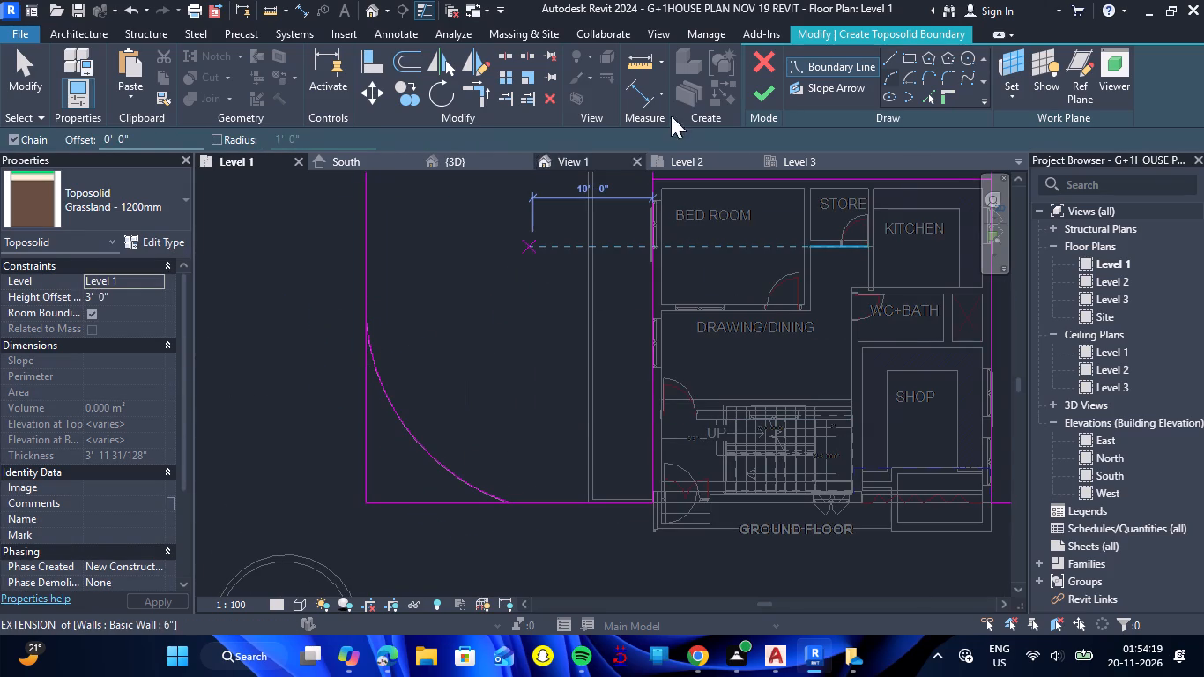
# Trim the west and south boundary lines to the ends of the southwest arc, removing the square corner.
pyautogui.click(472, 102)
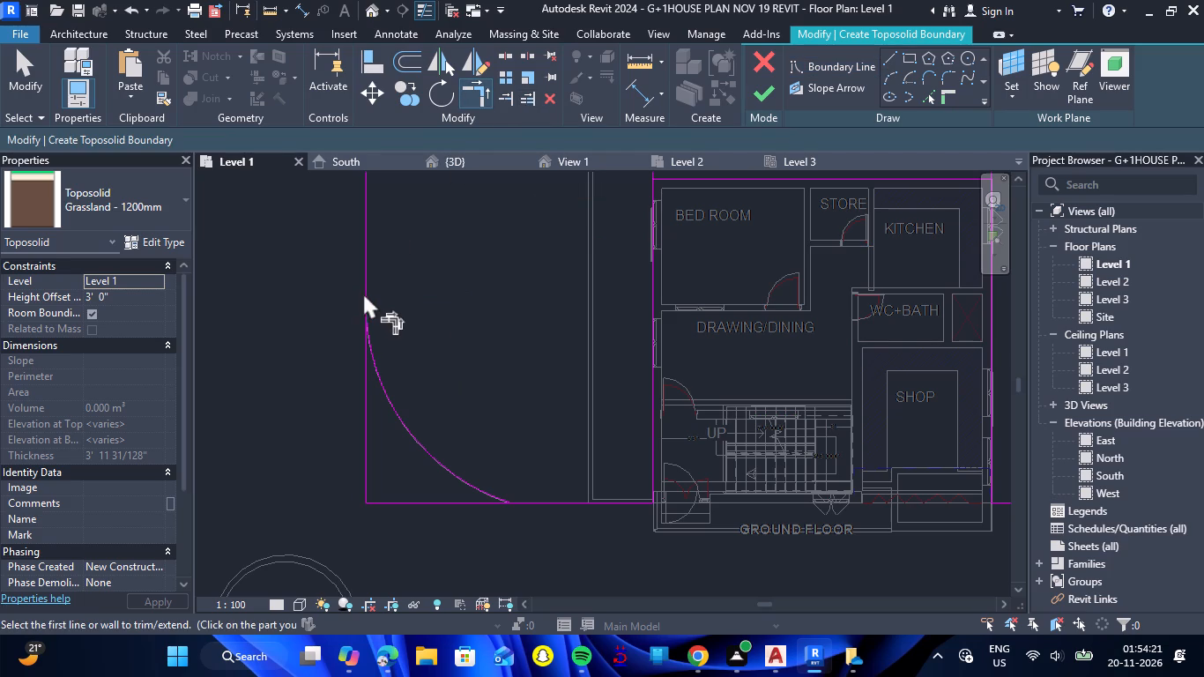
pyautogui.click(363, 293)
pyautogui.click(381, 363)
pyautogui.click(460, 473)
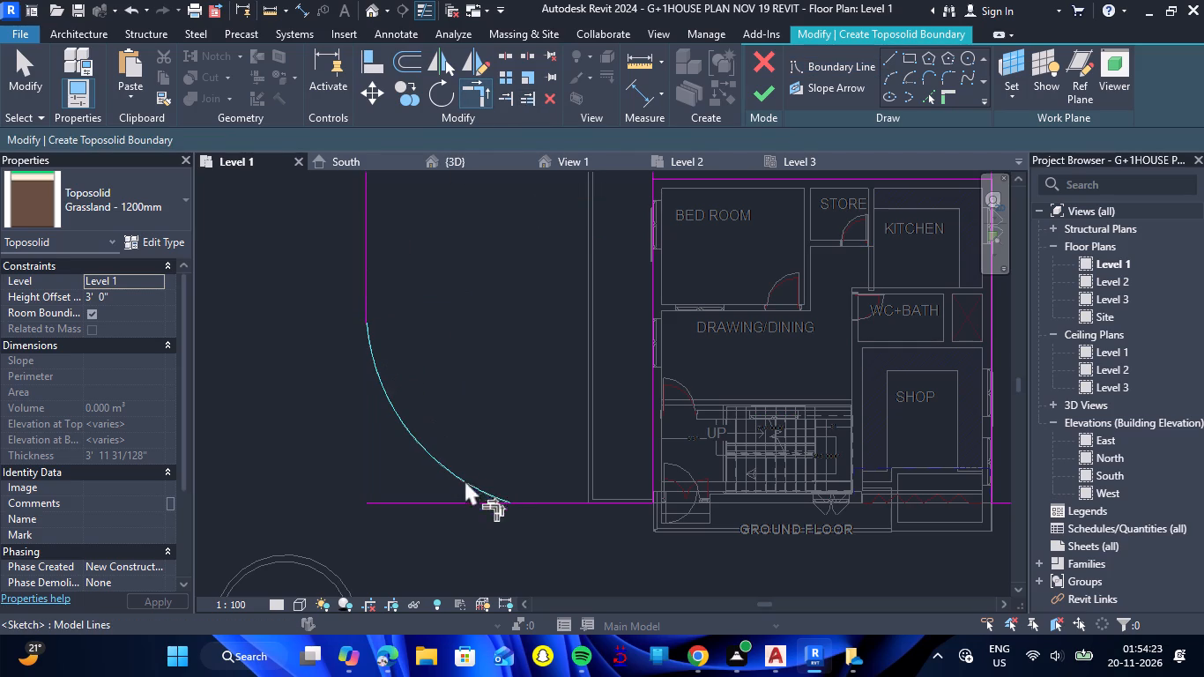
pyautogui.click(522, 501)
# Draw a boundary arc of about 11'-2" radius along the path's curved corner southeast of the house.
pyautogui.scroll(-9, 406, 368)
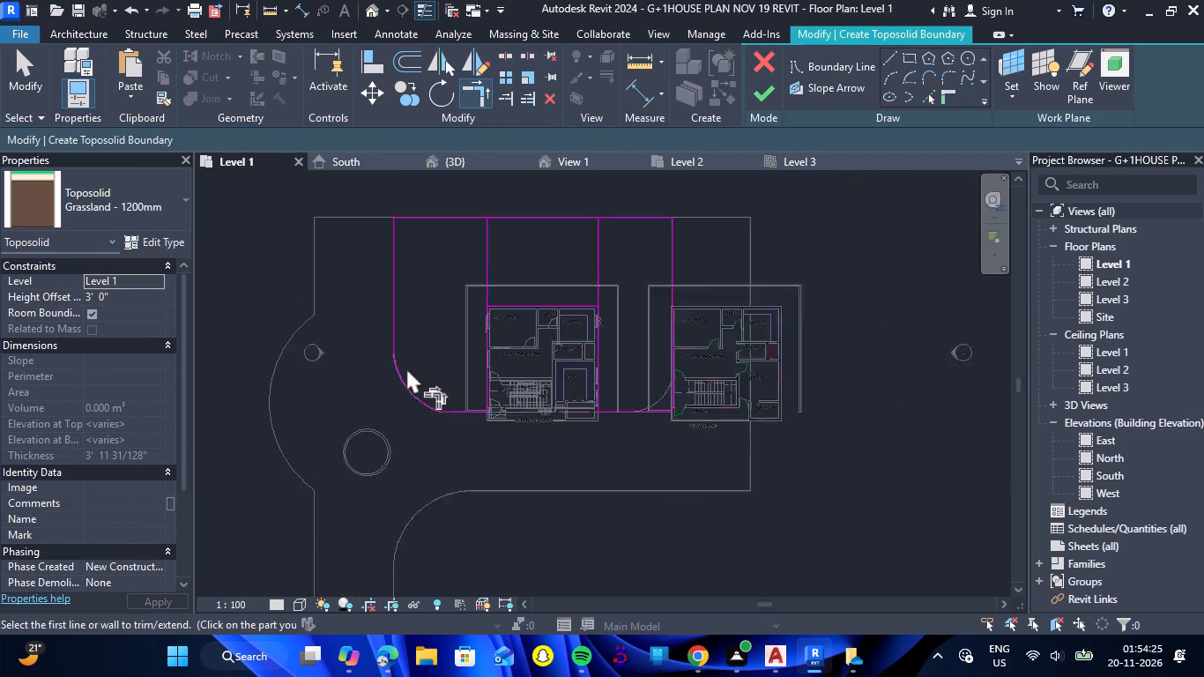
pyautogui.scroll(9, 580, 397)
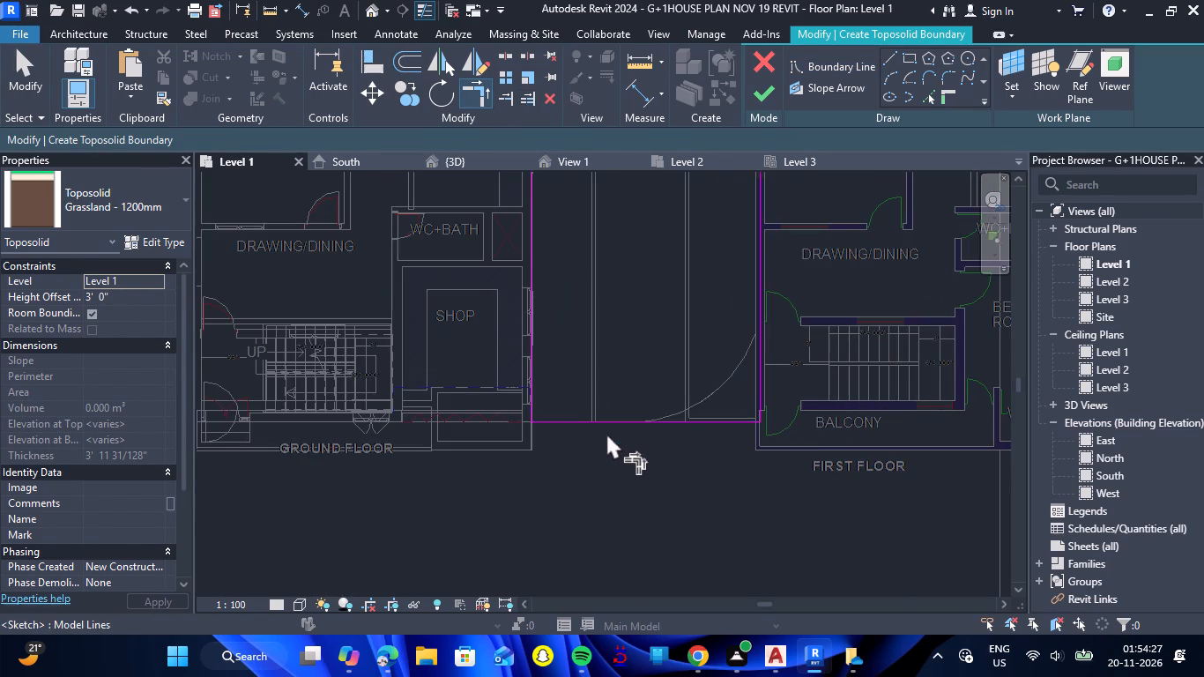
pyautogui.click(886, 86)
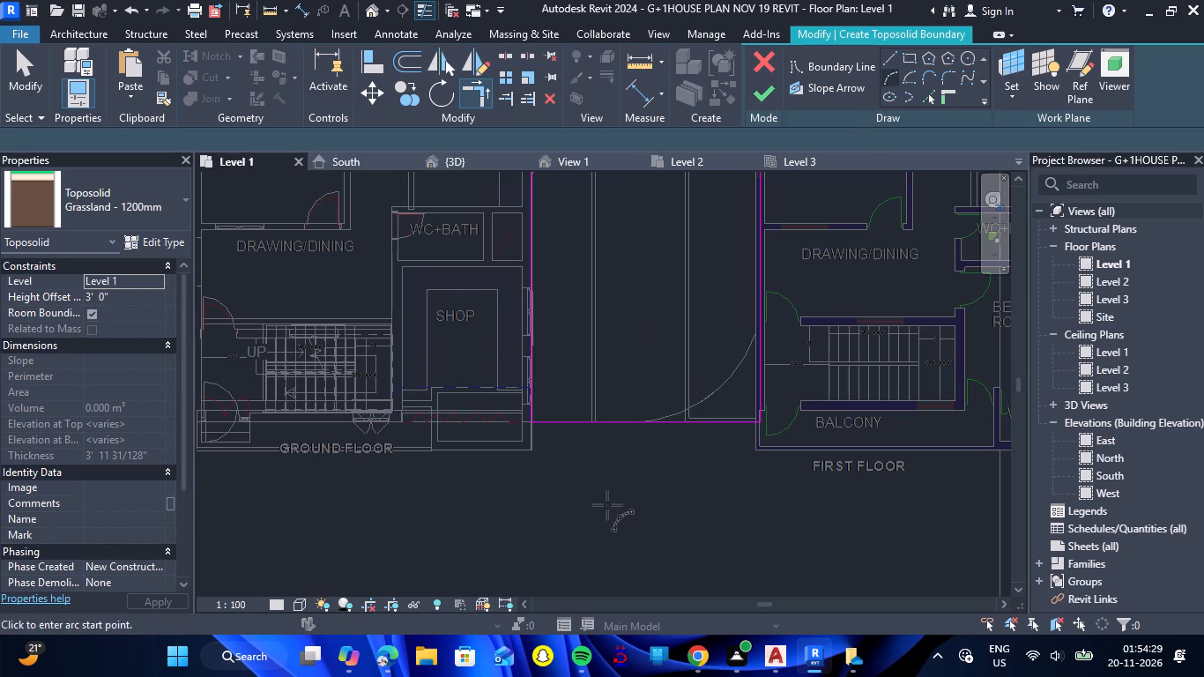
pyautogui.click(648, 422)
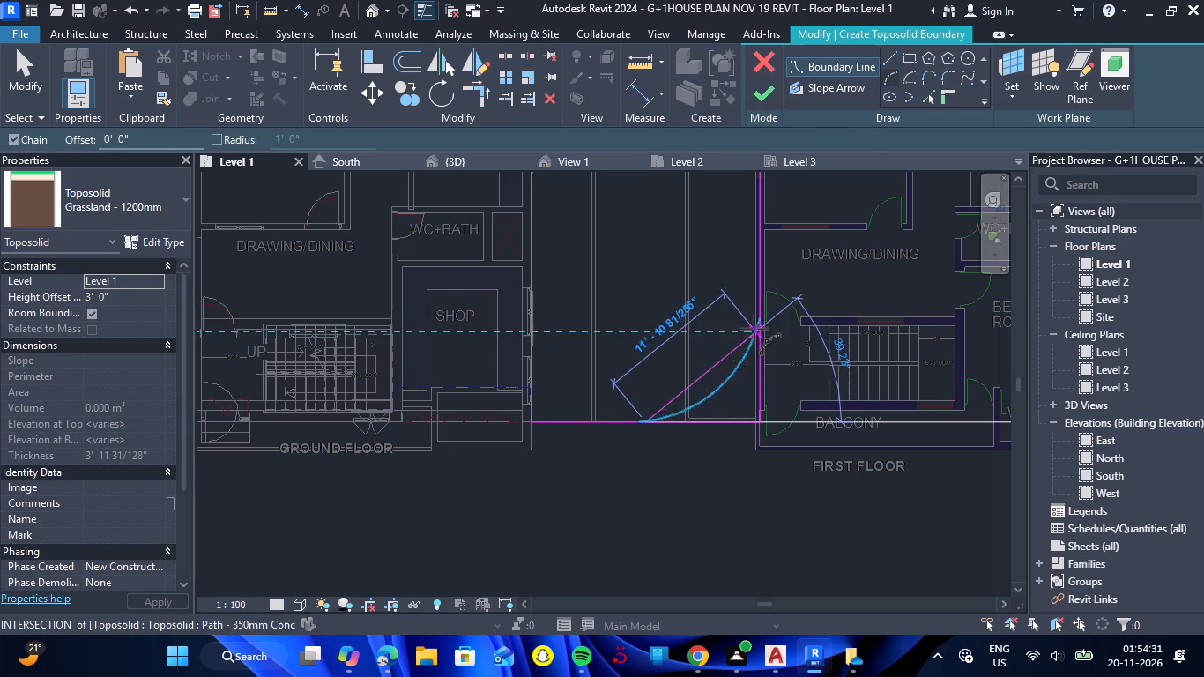
pyautogui.click(760, 322)
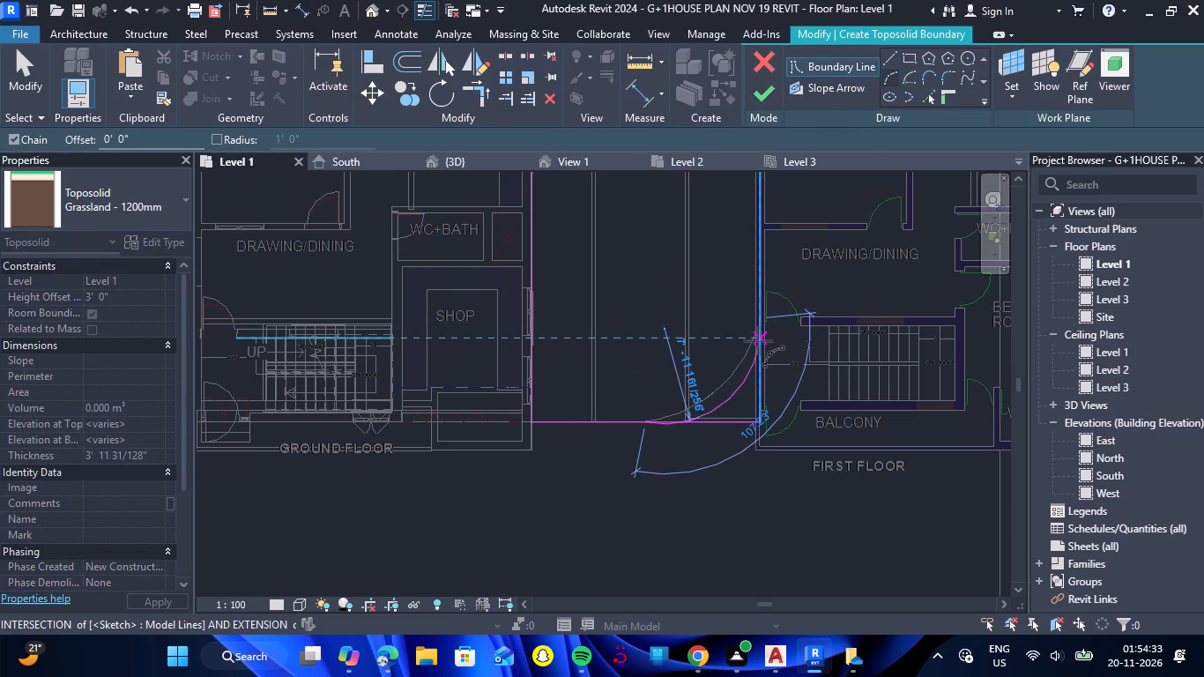
pyautogui.click(739, 360)
# Trim the east and south boundary lines to the ends of the southeast arc, removing the square corner.
pyautogui.scroll(-4, 596, 381)
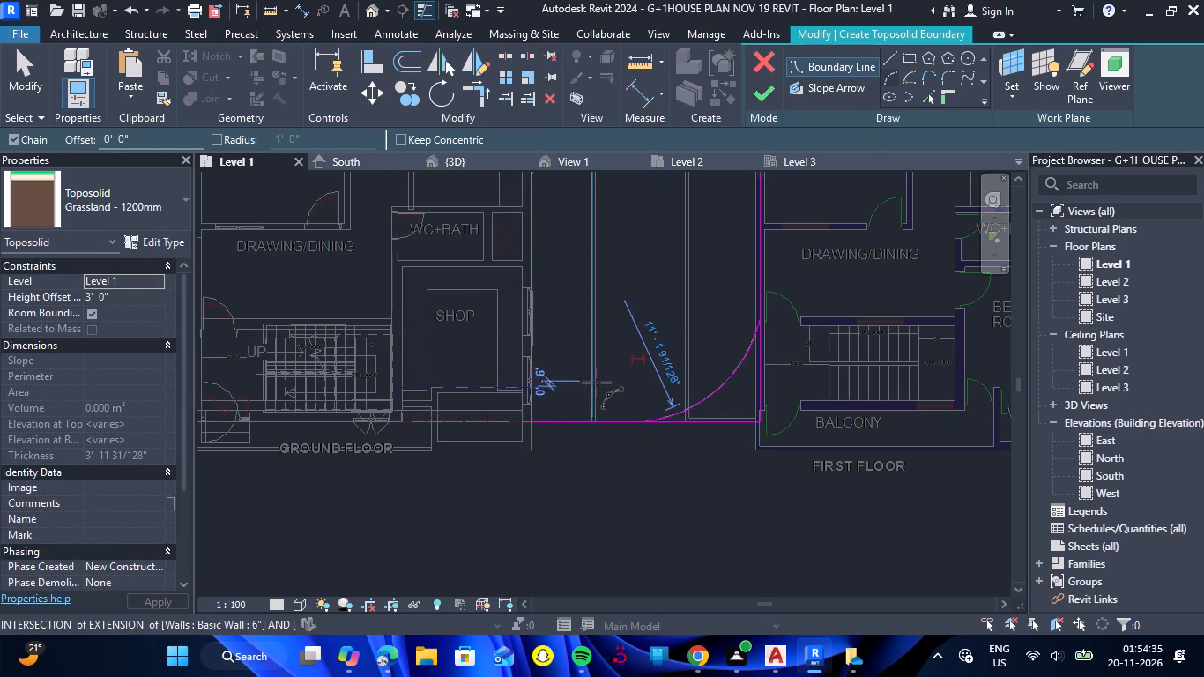
pyautogui.scroll(-2, 597, 387)
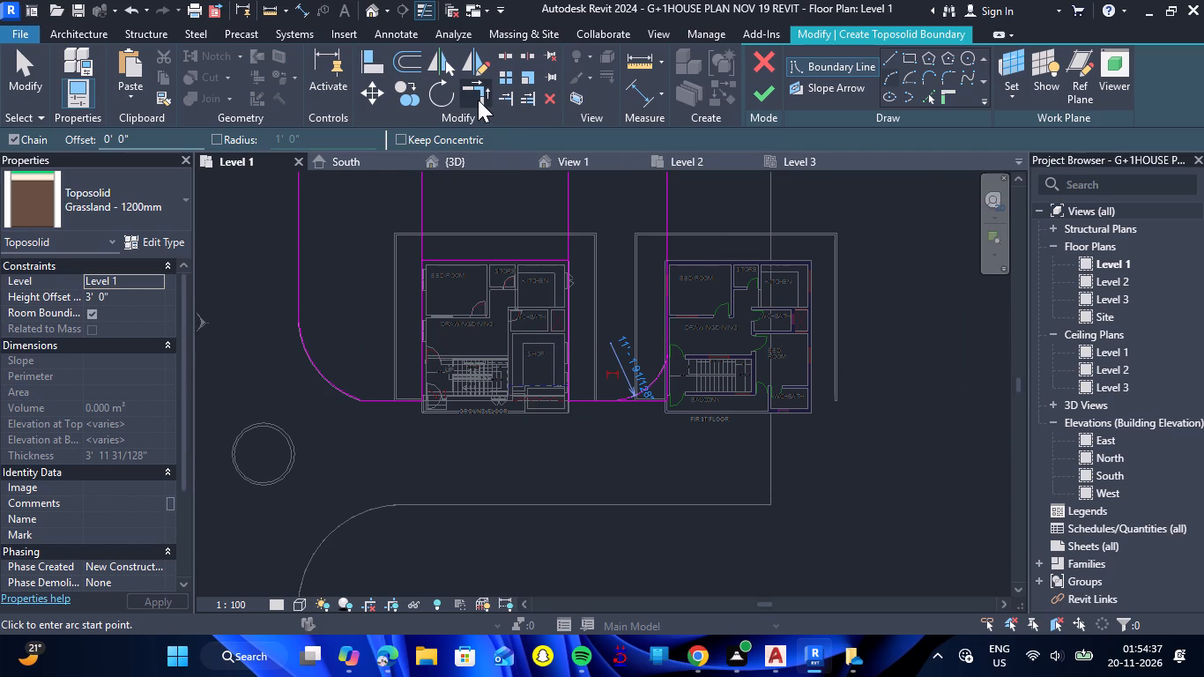
pyautogui.click(477, 100)
pyautogui.scroll(6, 668, 364)
pyautogui.click(645, 378)
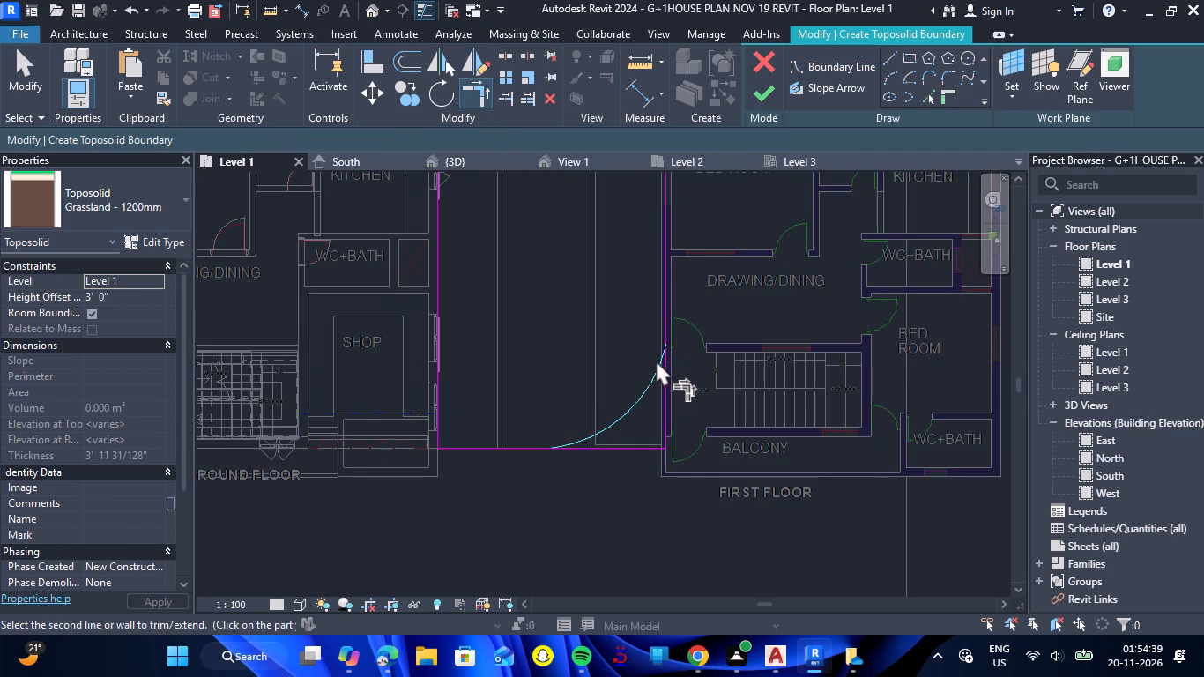
pyautogui.click(665, 338)
pyautogui.click(610, 424)
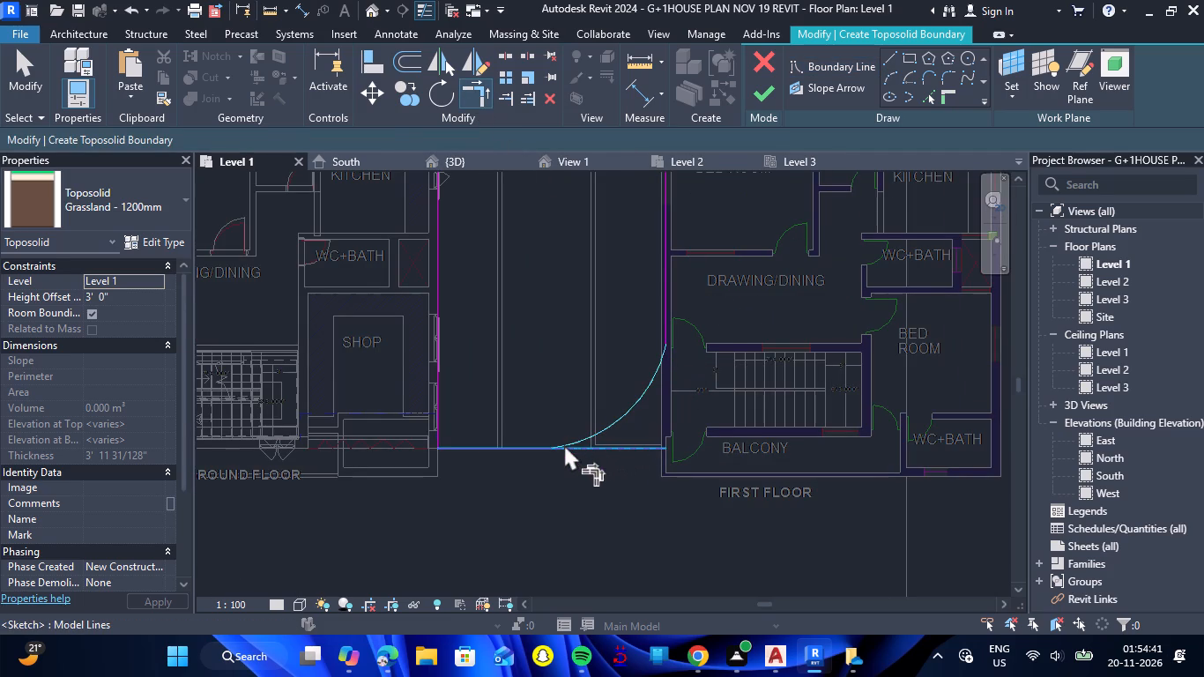
pyautogui.click(537, 446)
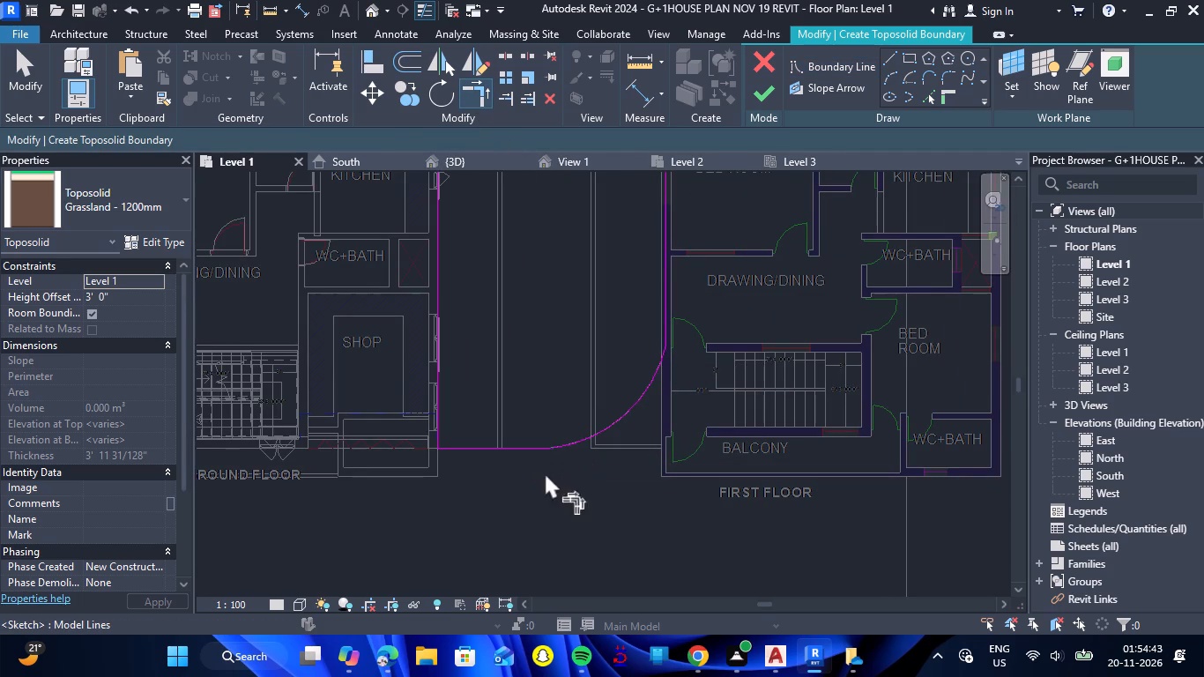
pyautogui.press('Escape')
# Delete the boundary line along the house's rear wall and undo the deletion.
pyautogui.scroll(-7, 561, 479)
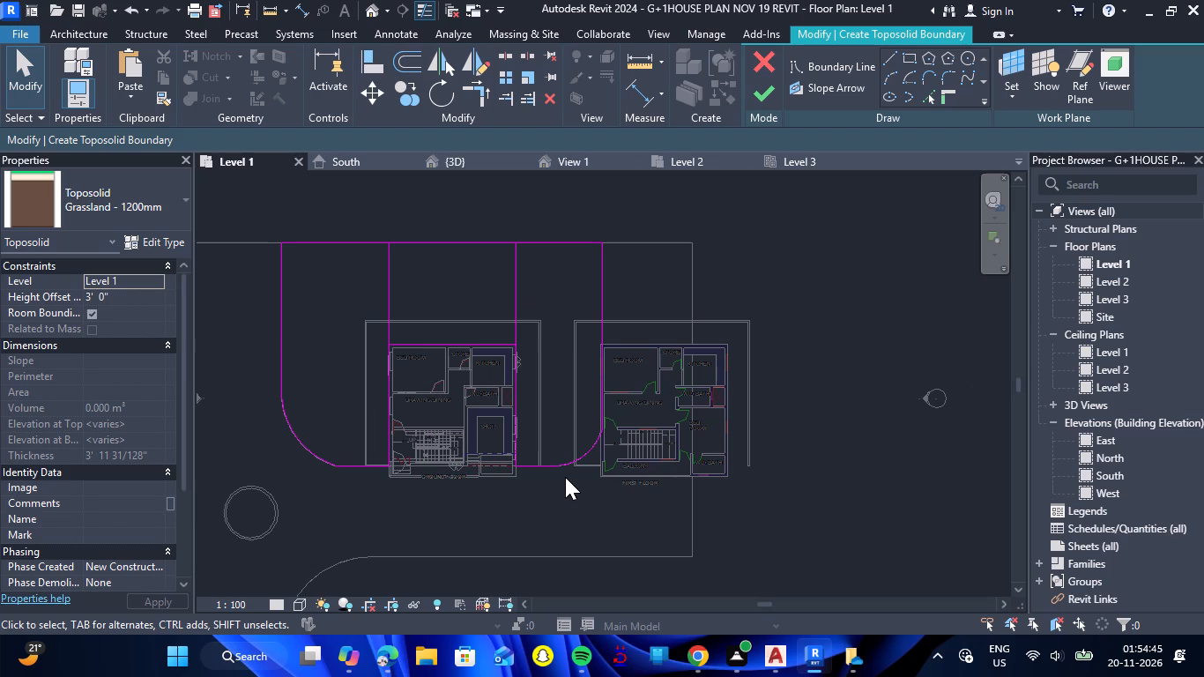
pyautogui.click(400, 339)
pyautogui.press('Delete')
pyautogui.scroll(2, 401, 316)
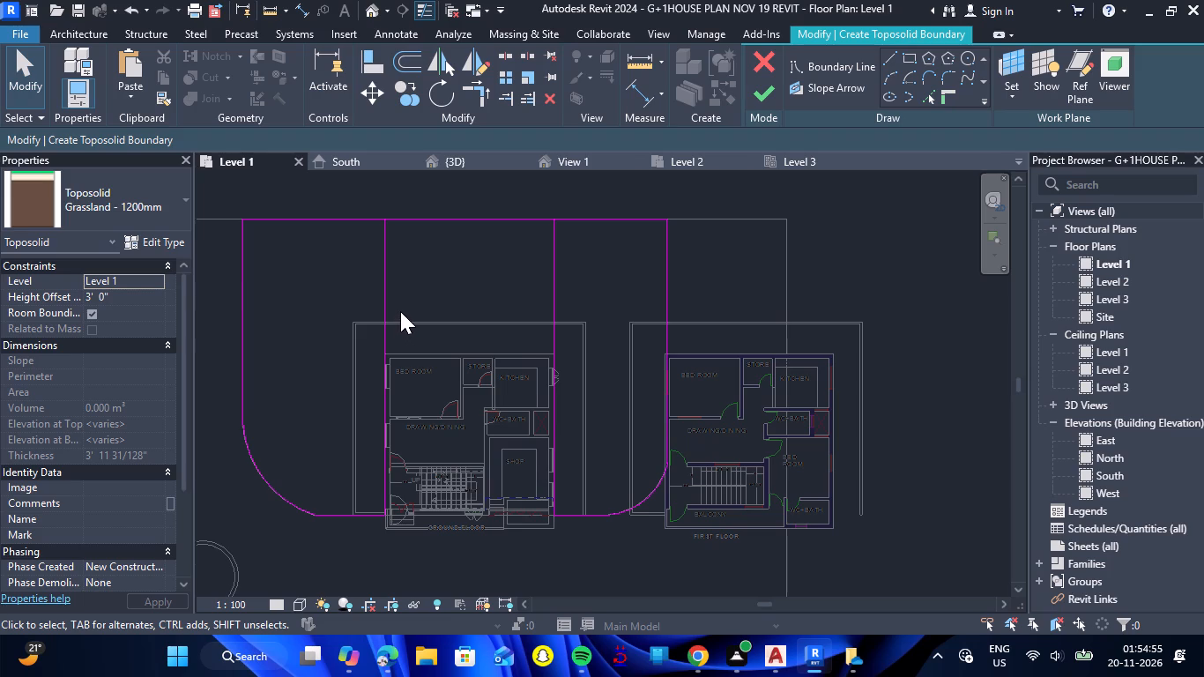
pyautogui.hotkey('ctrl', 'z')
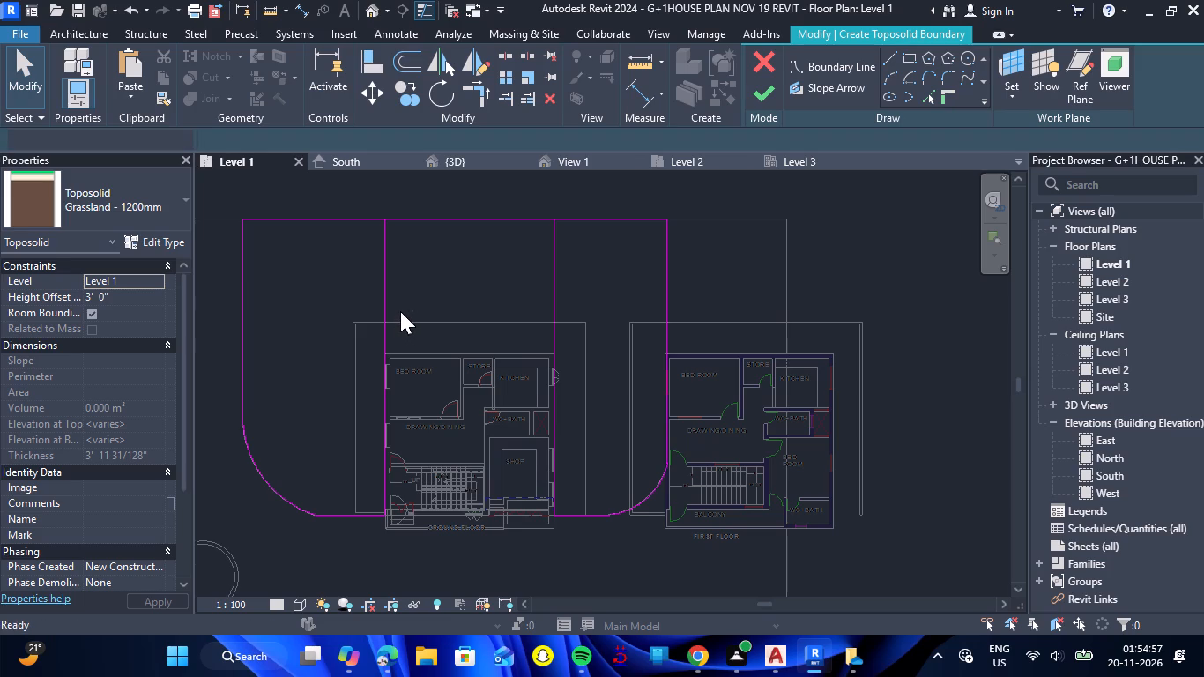
# Trim the boundary lines at both rear corners of the house into corners, removing the dividing lines across the rear area.
pyautogui.scroll(6, 389, 341)
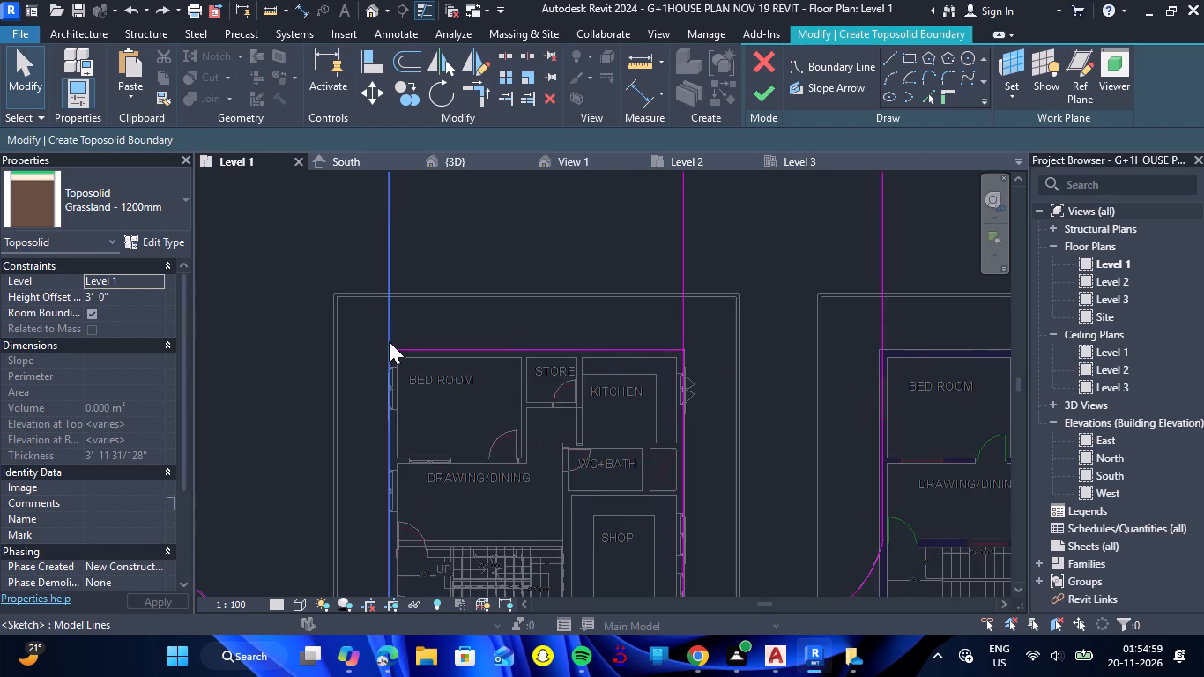
pyautogui.scroll(-2, 389, 341)
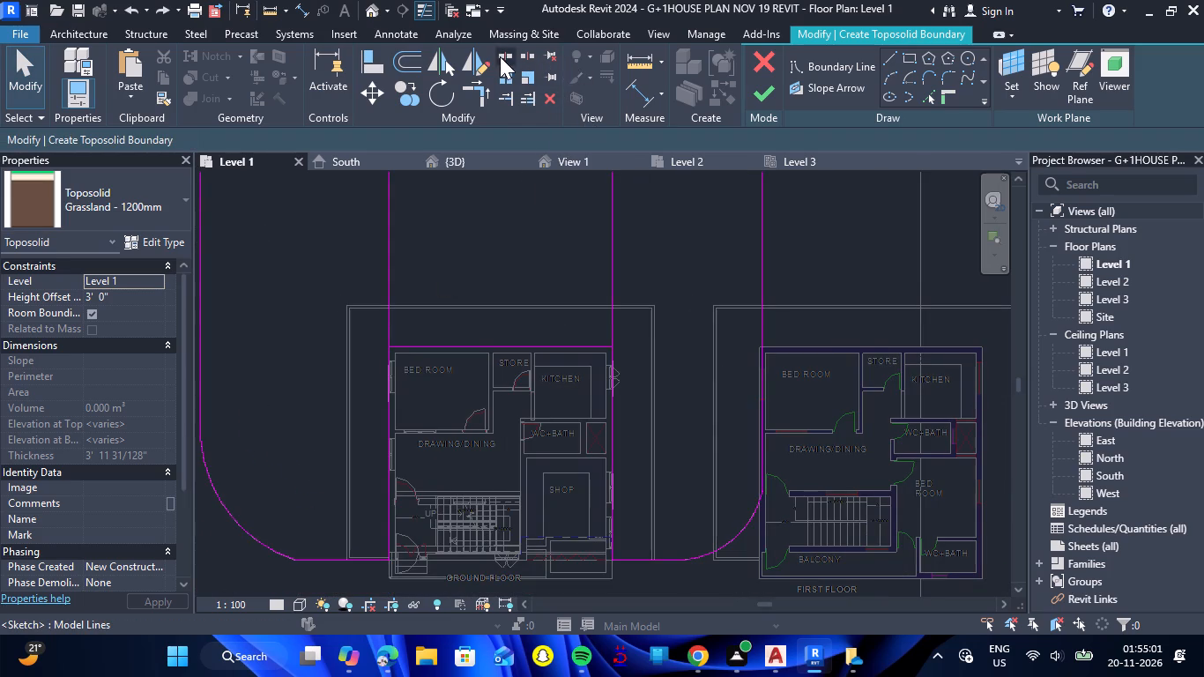
pyautogui.click(473, 102)
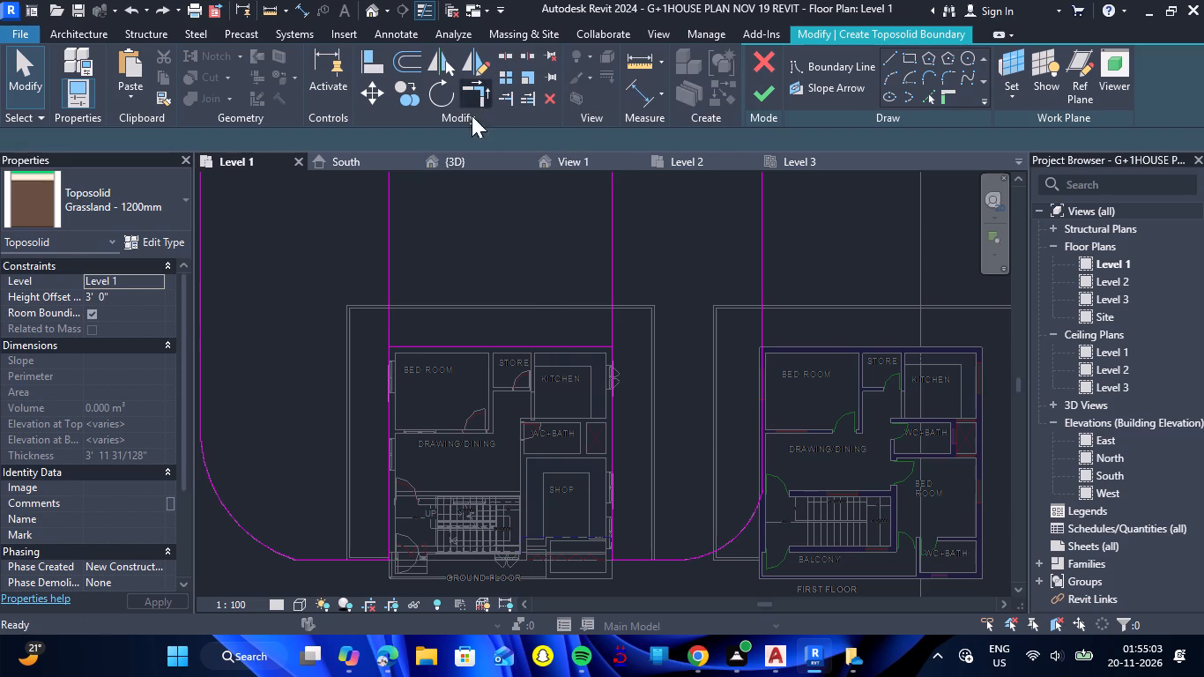
pyautogui.click(388, 352)
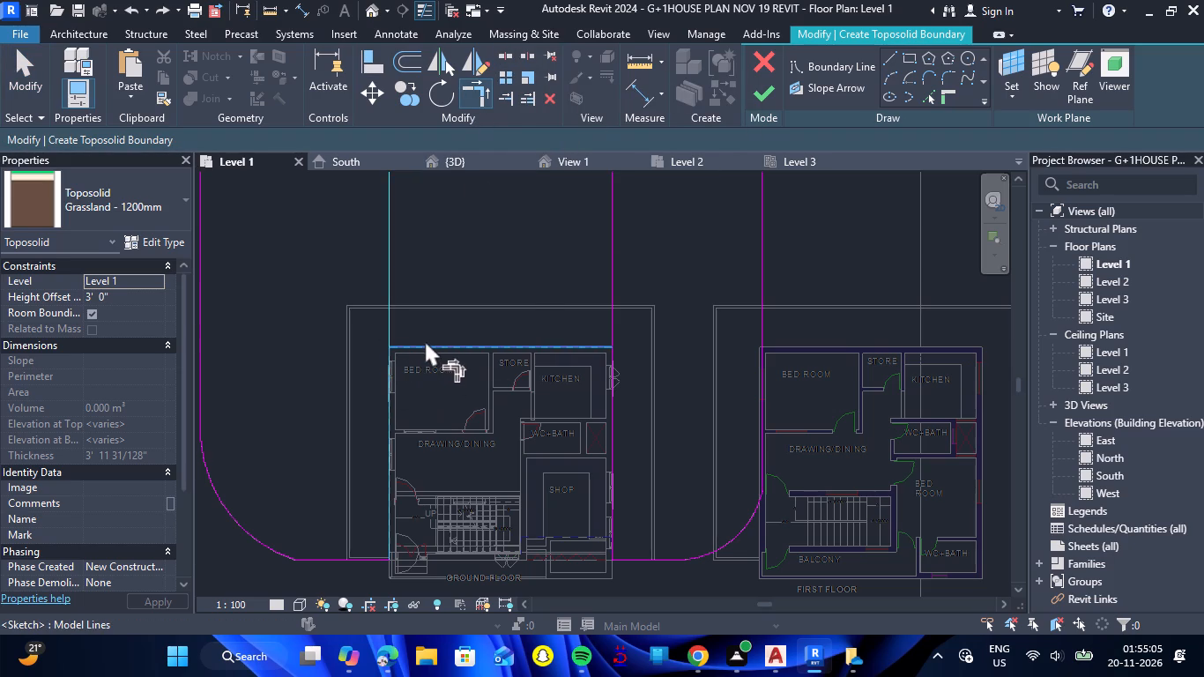
pyautogui.click(425, 340)
pyautogui.click(591, 346)
pyautogui.click(614, 353)
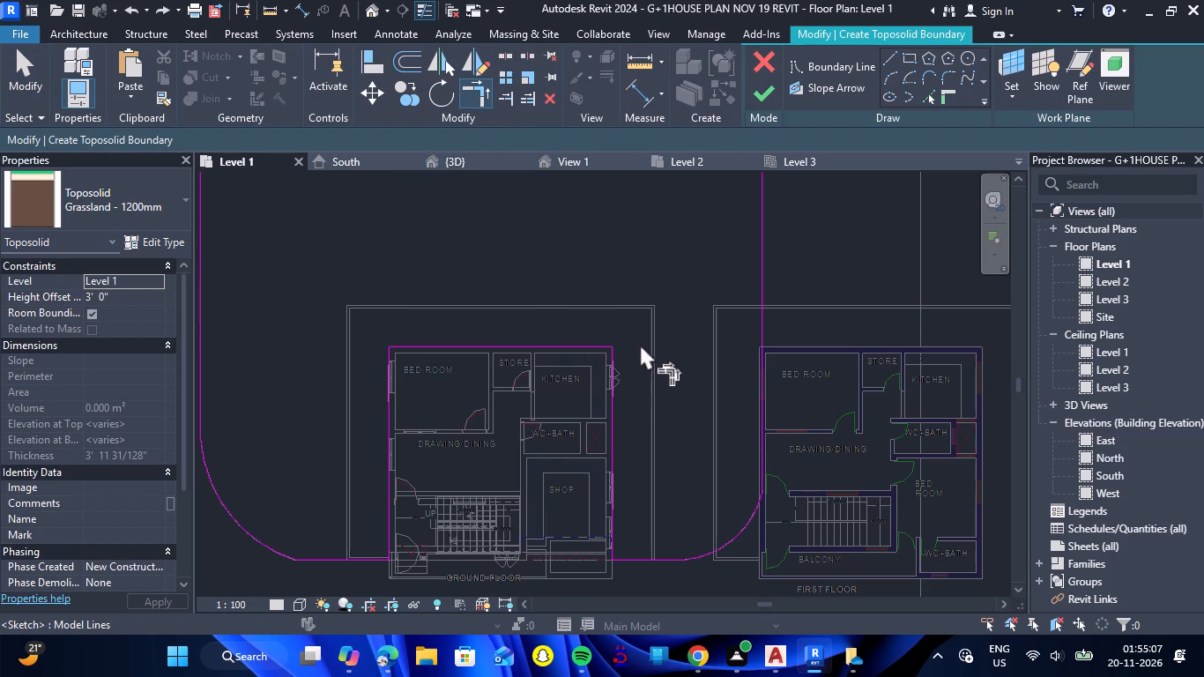
# Finish the Grassland - 1200mm Toposolid boundary sketch, dismissing the save reminder without saving and closing the warning.
pyautogui.scroll(-3, 652, 323)
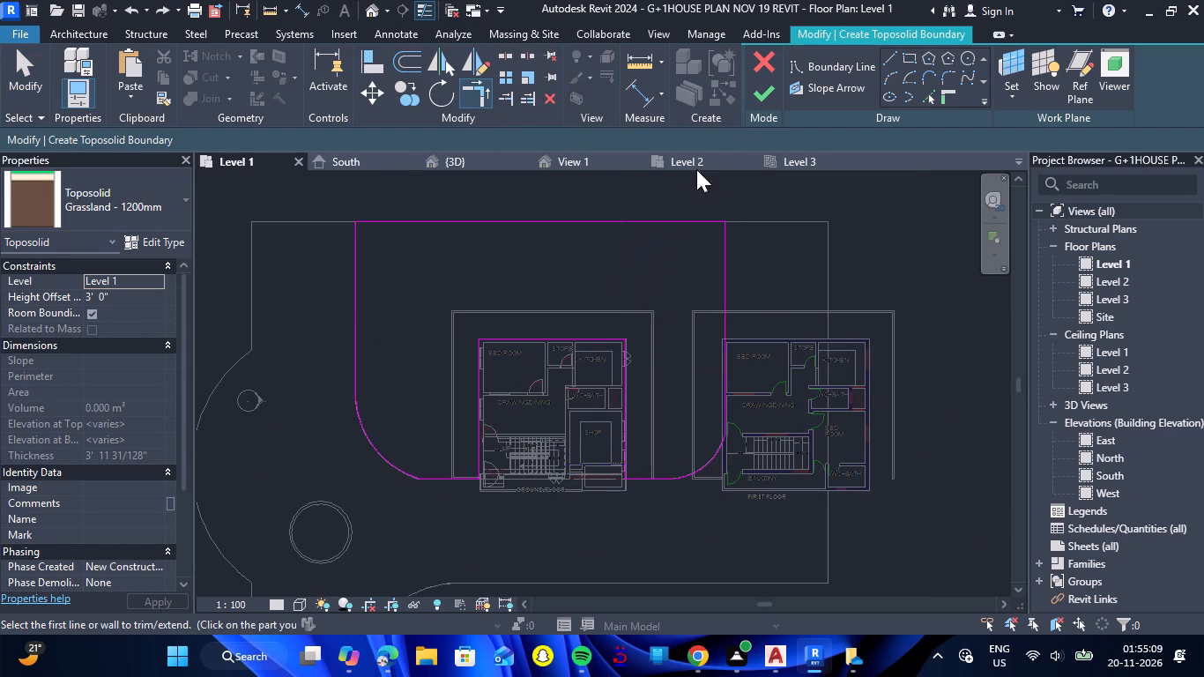
pyautogui.click(760, 100)
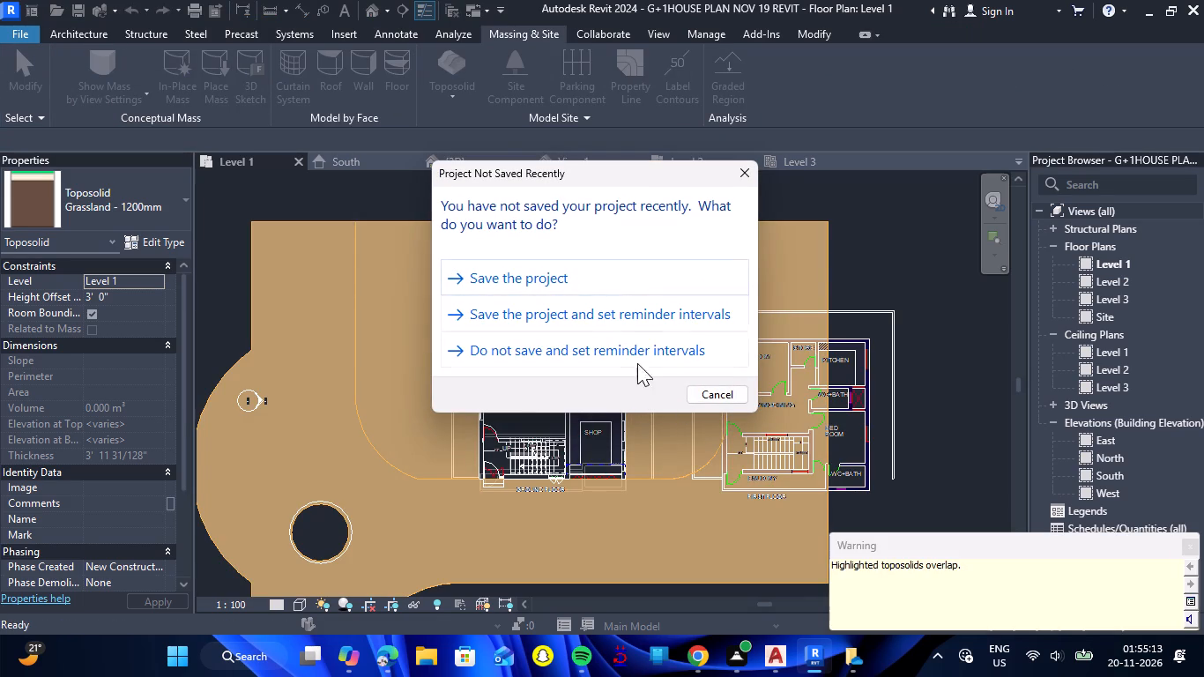
pyautogui.click(751, 179)
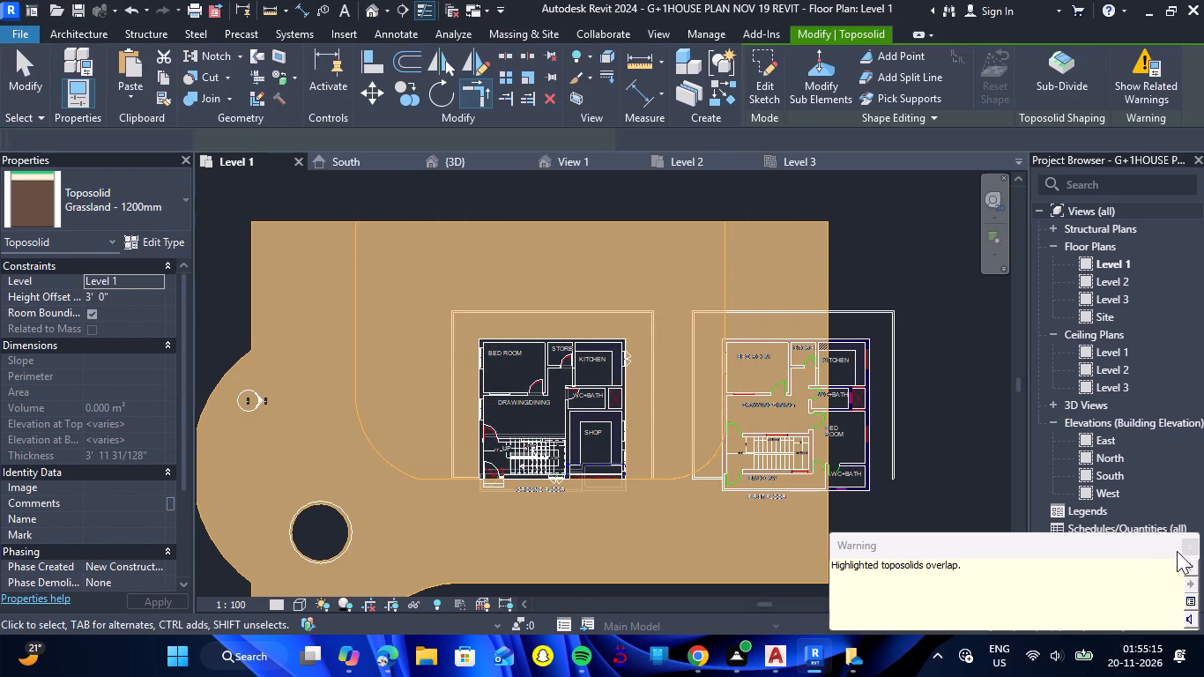
pyautogui.click(1195, 547)
# Examine the new grass Toposolid around the house from the front and west side in the 3D view.
pyautogui.scroll(-7, 564, 368)
pyautogui.click(448, 154)
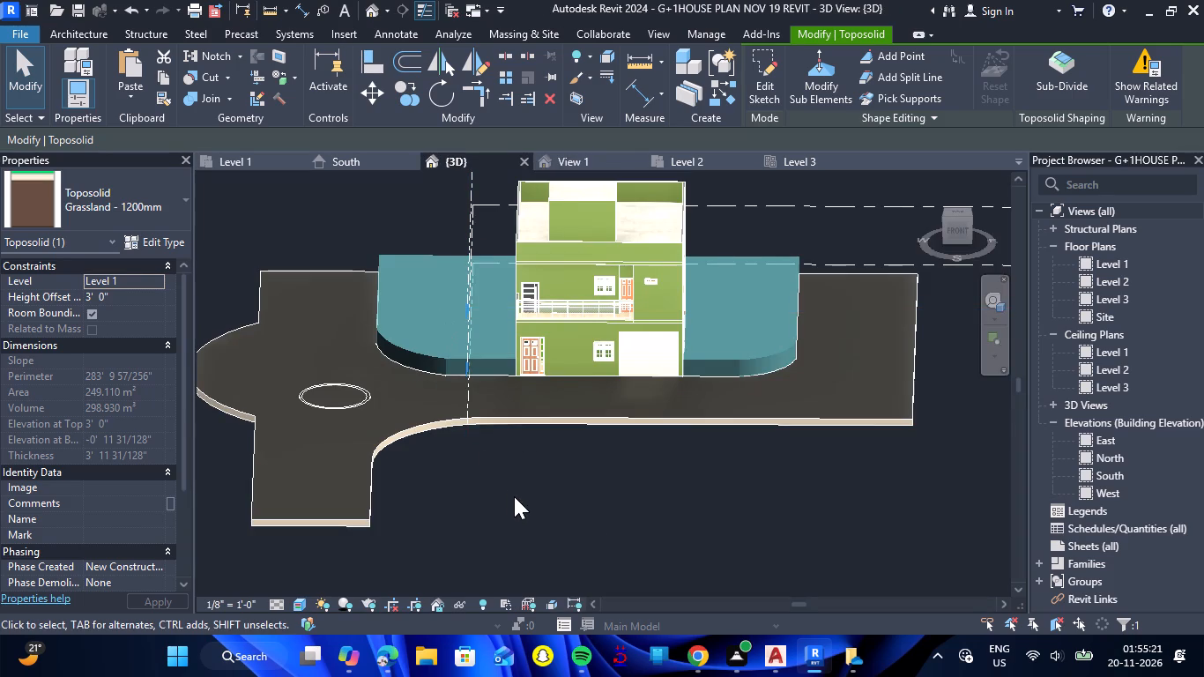
pyautogui.click(514, 496)
pyautogui.keyDown('shift'); pyautogui.moveTo(445, 487); pyautogui.dragTo(537, 487); pyautogui.keyUp('shift')
pyautogui.keyDown('shift'); pyautogui.moveTo(445, 487); pyautogui.dragTo(537, 487, button='right'); pyautogui.keyUp('shift')
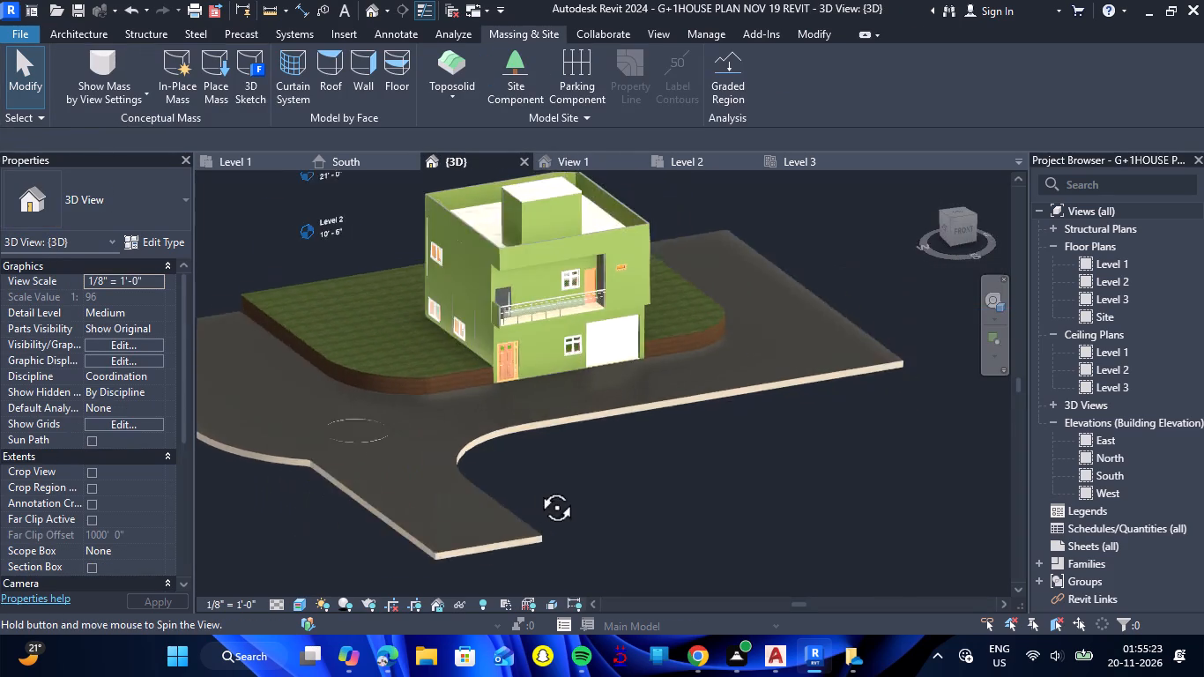
pyautogui.keyDown('shift'); pyautogui.moveTo(537, 487); pyautogui.dragTo(674, 453); pyautogui.keyUp('shift')
pyautogui.keyDown('shift'); pyautogui.moveTo(537, 487); pyautogui.dragTo(674, 453, button='right'); pyautogui.keyUp('shift')
pyautogui.scroll(-2, 566, 456)
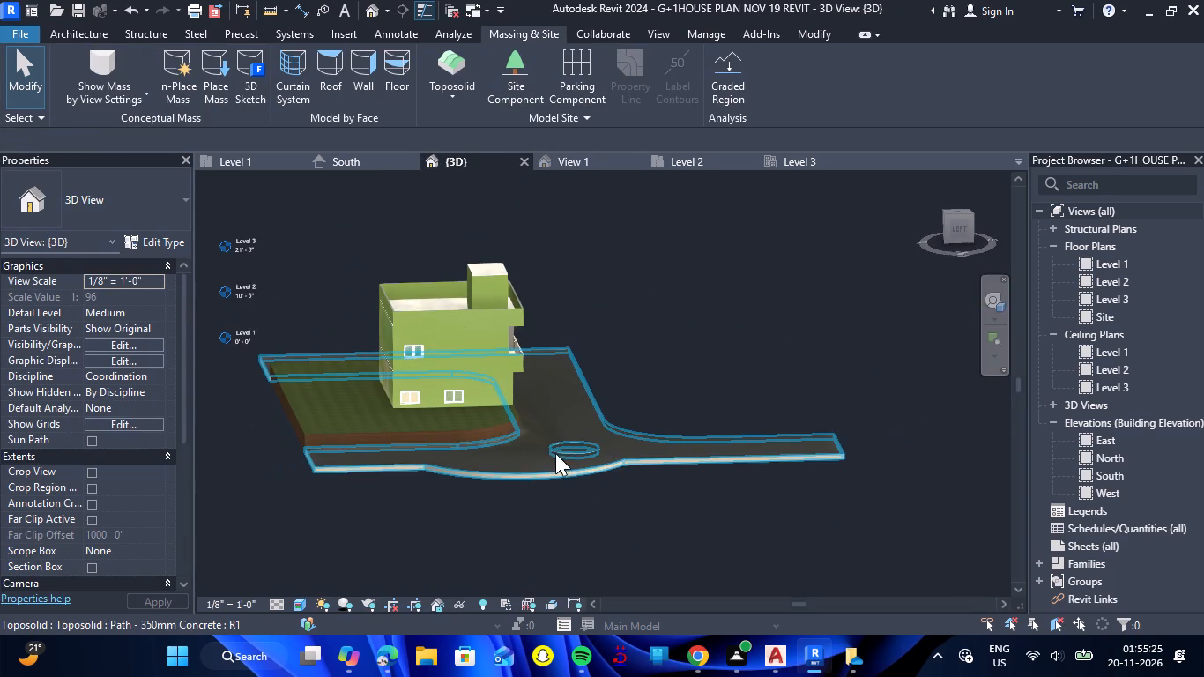
# Select the Grassland - 1200mm Toposolid and clear its height offset from Level 1 for a new value.
pyautogui.scroll(5, 266, 420)
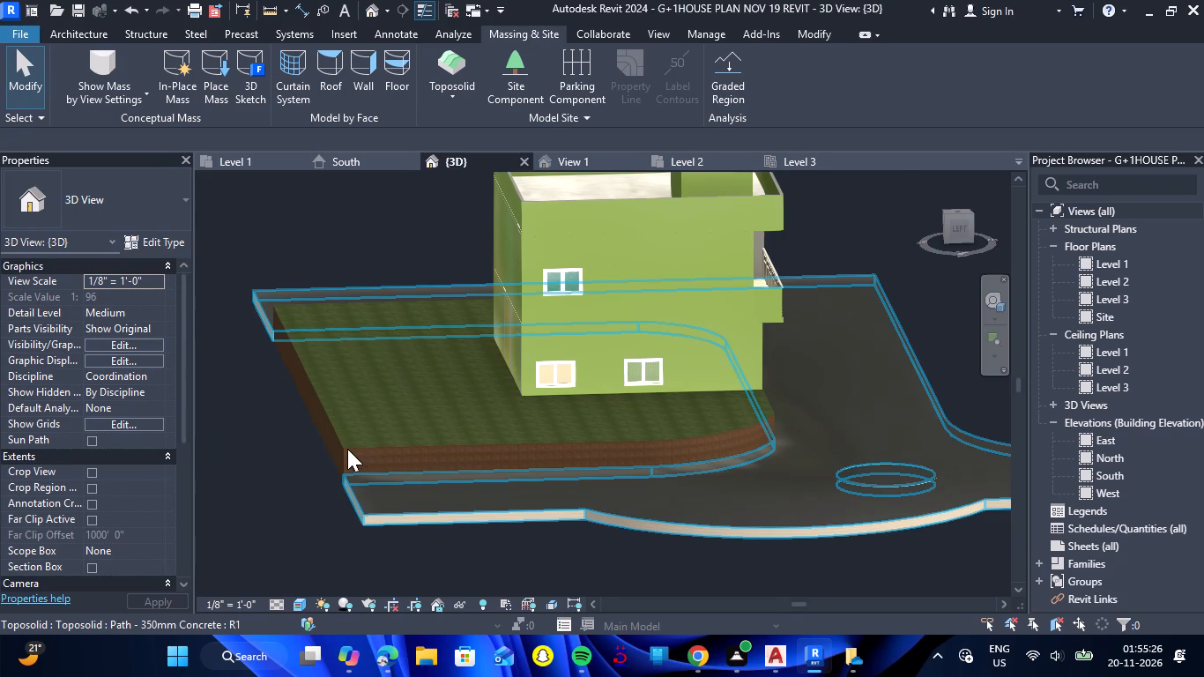
pyautogui.click(347, 449)
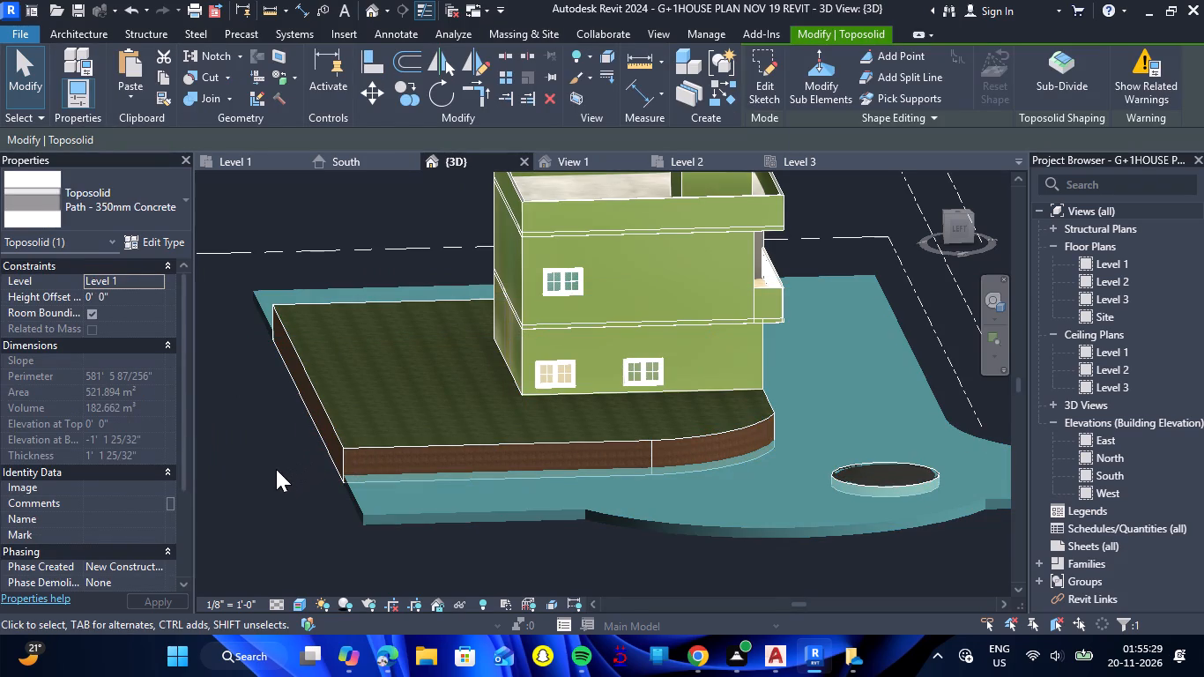
pyautogui.press('Escape')
pyautogui.click(345, 447)
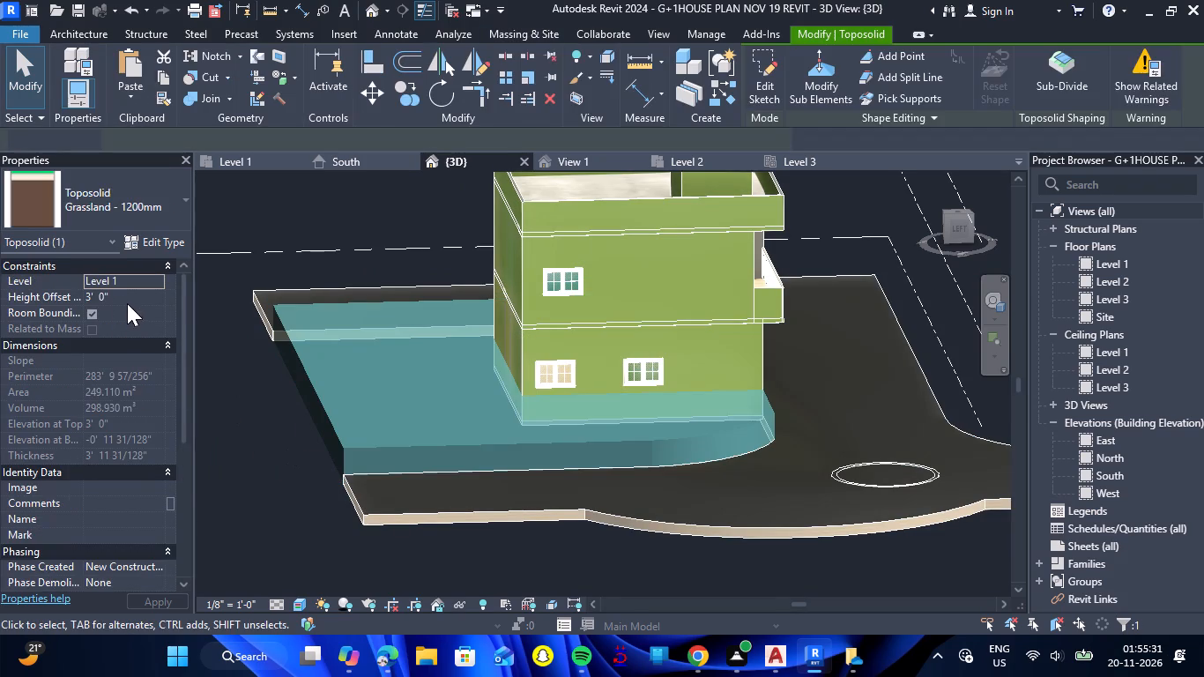
pyautogui.click(130, 299)
pyautogui.press('BackSpace')
pyautogui.press('BackSpace')
pyautogui.press('BackSpace')
pyautogui.press('BackSpace')
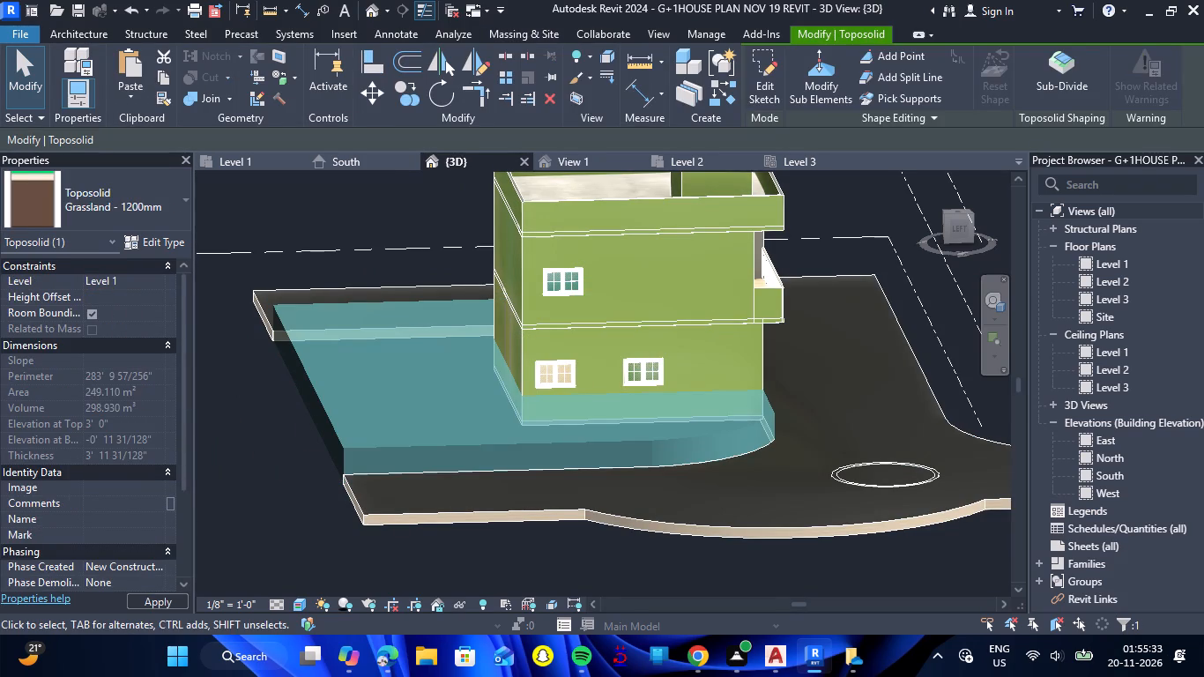
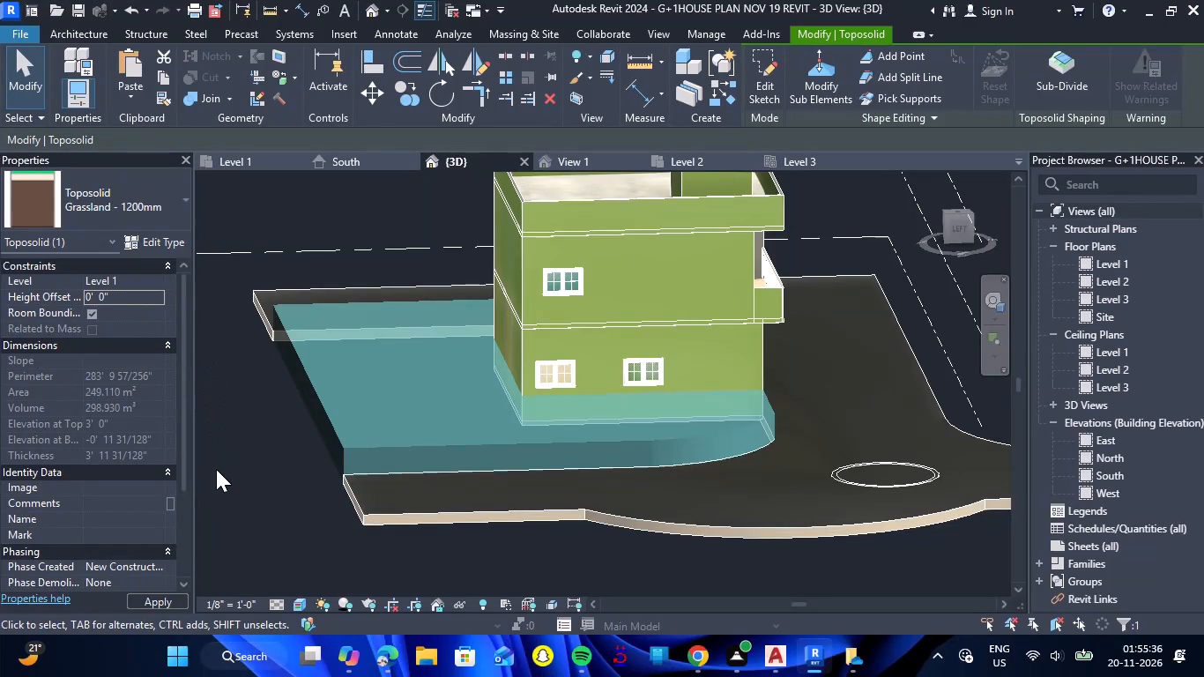
# Set the Grassland - 1200mm Toposolid's height offset from Level 1 to 0' 0".
pyautogui.click(220, 472)
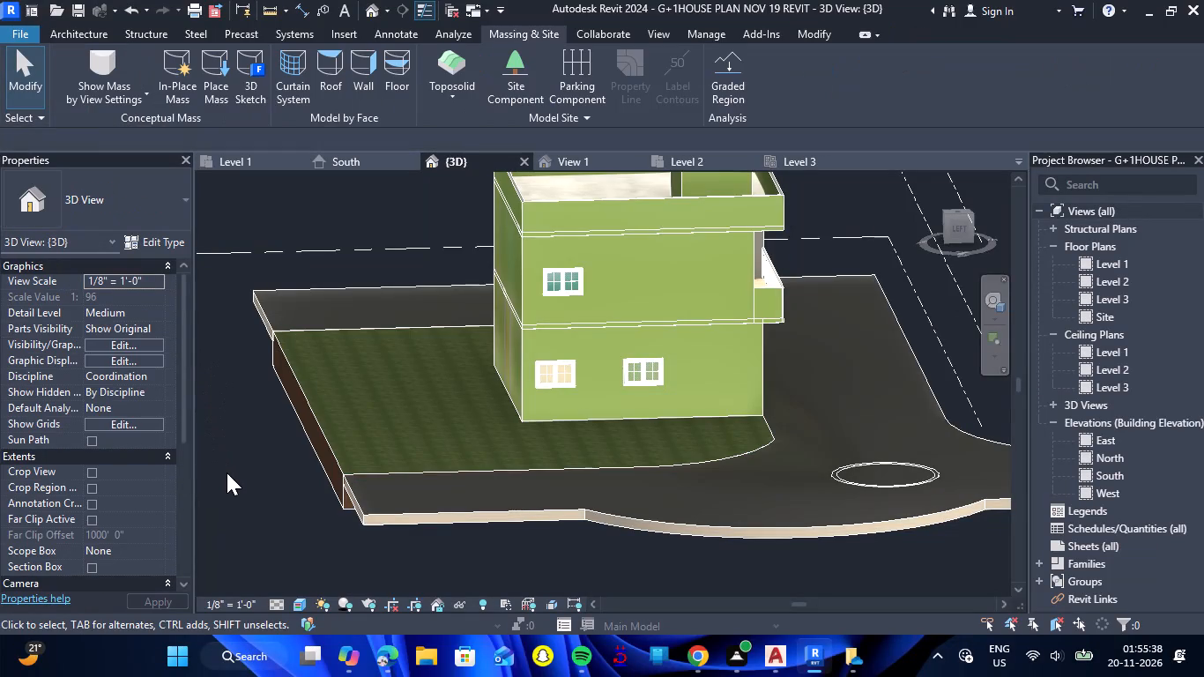
# Examine the grass and concrete path Toposolids around the house in the 3D view, from the west side and the front.
pyautogui.scroll(-7, 241, 465)
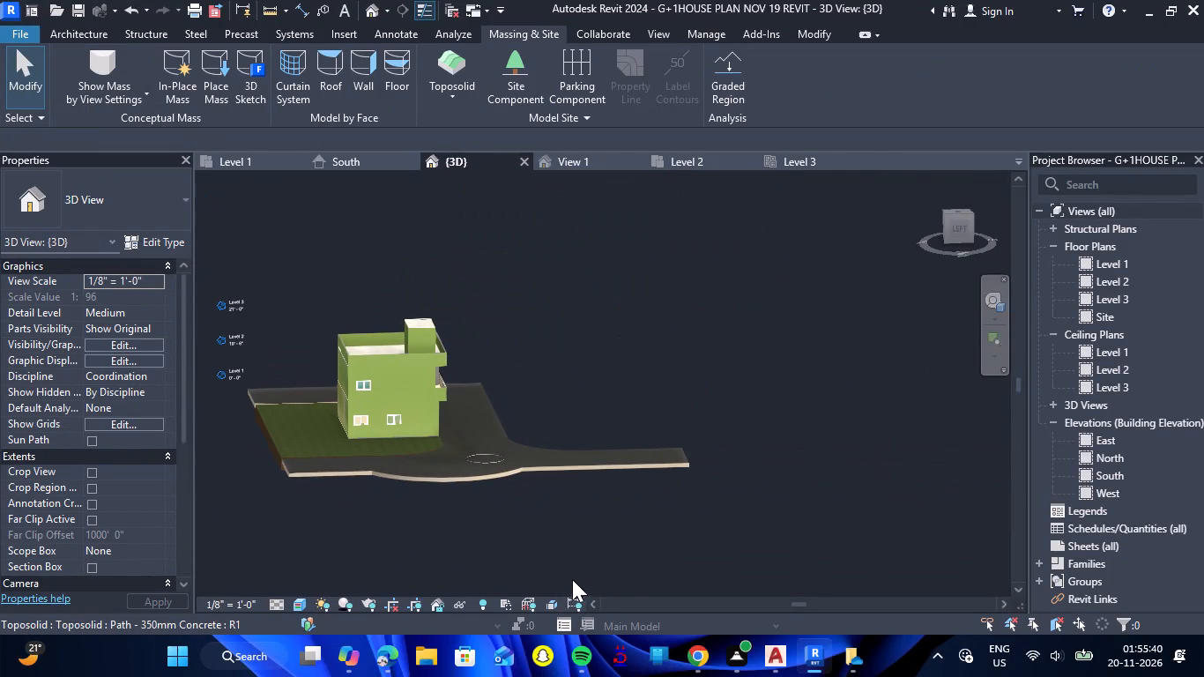
pyautogui.keyDown('shift'); pyautogui.click(597, 567); pyautogui.keyUp('shift')
pyautogui.keyDown('shift'); pyautogui.rightClick(597, 567); pyautogui.keyUp('shift')
pyautogui.moveTo(643, 524); pyautogui.dragTo(483, 524)
pyautogui.keyDown('shift'); pyautogui.moveTo(643, 524); pyautogui.dragTo(483, 524, button='right'); pyautogui.keyUp('shift')
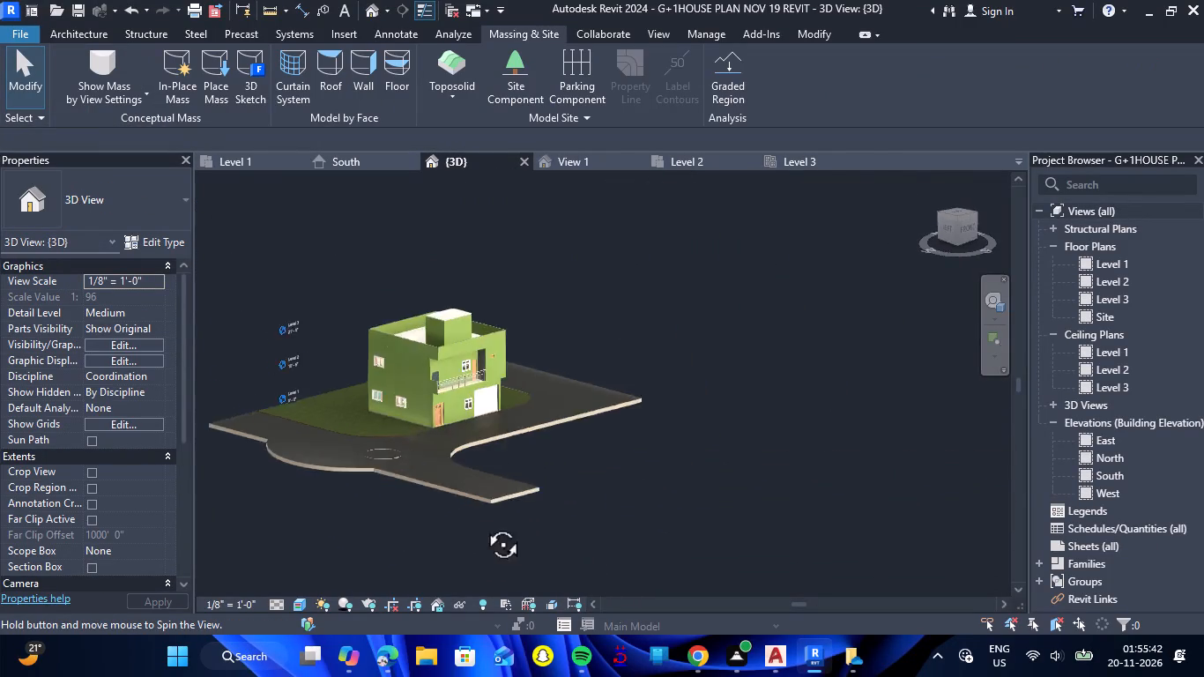
pyautogui.keyDown('shift'); pyautogui.moveTo(483, 524); pyautogui.dragTo(388, 518, button='right'); pyautogui.keyUp('shift')
pyautogui.moveTo(483, 524); pyautogui.dragTo(388, 518)
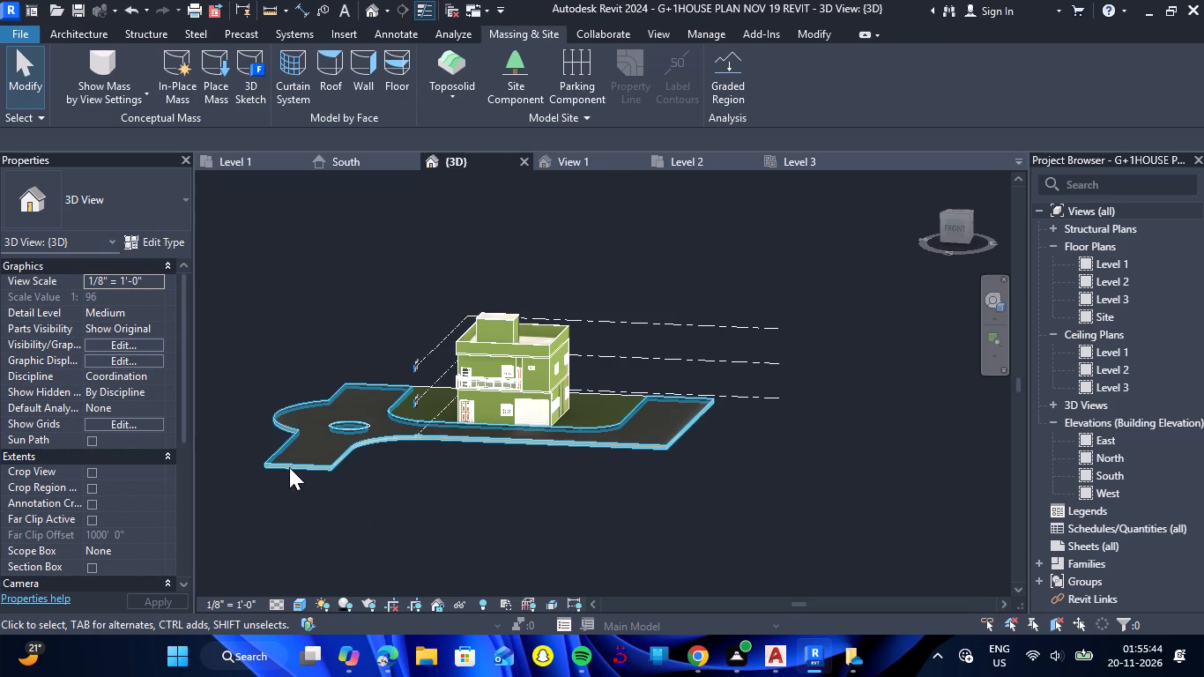
pyautogui.click(294, 464)
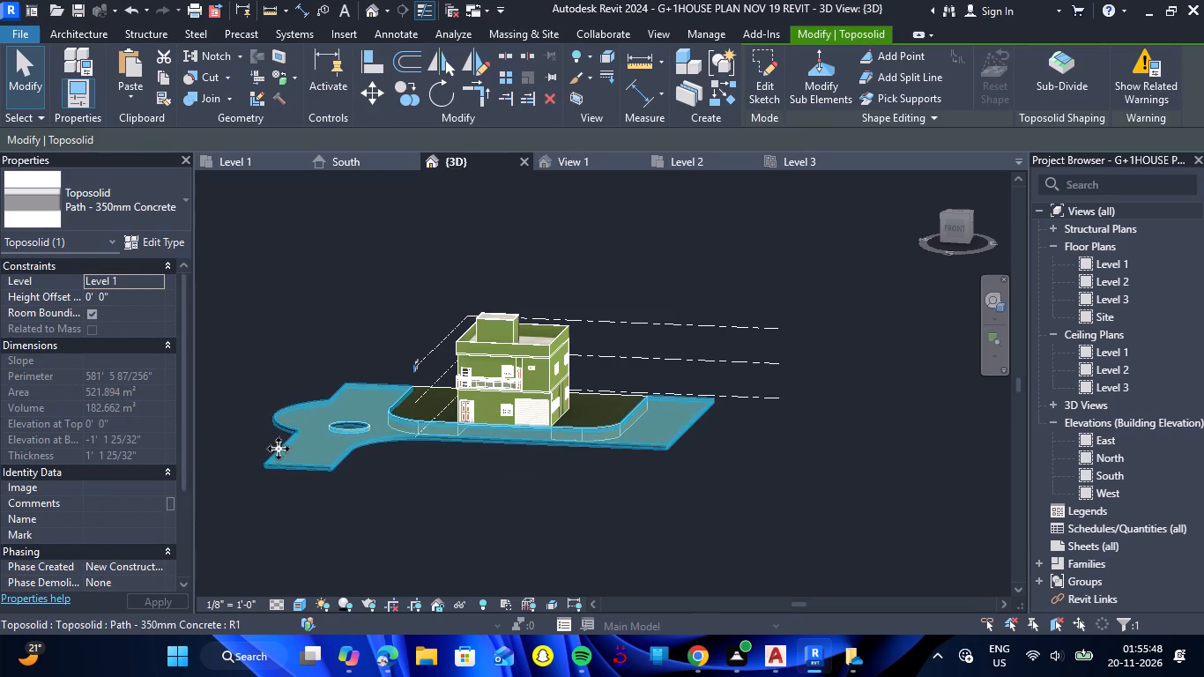
pyautogui.click(371, 496)
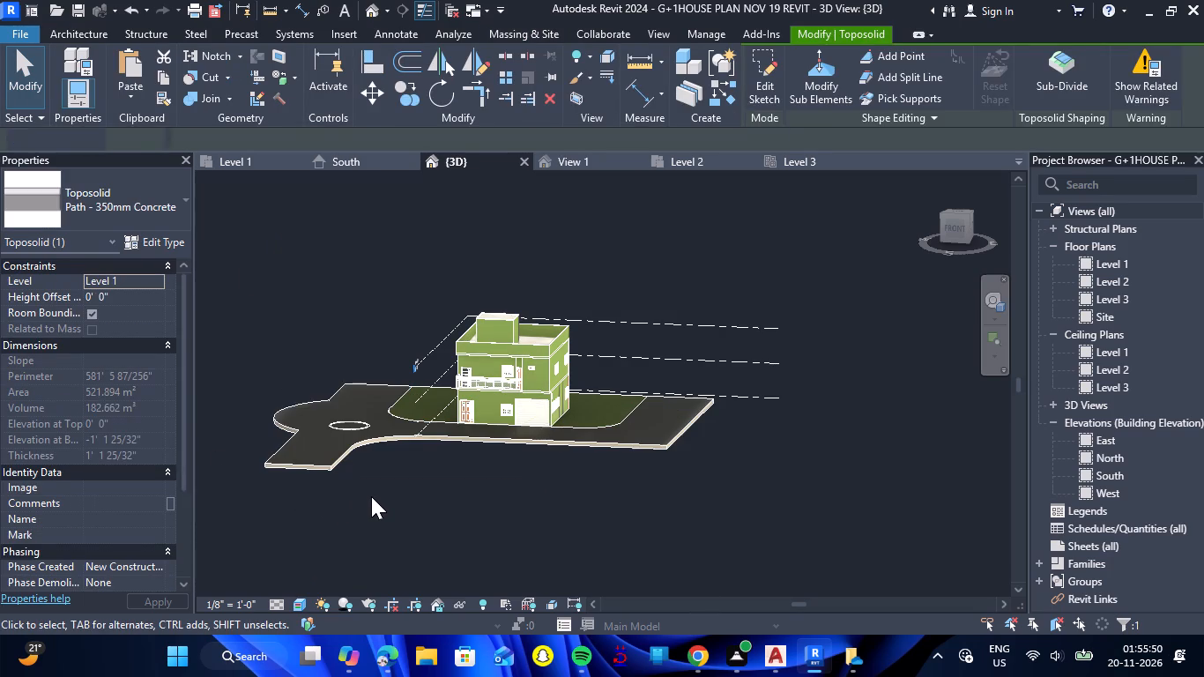
pyautogui.scroll(-2, 460, 467)
pyautogui.scroll(5, 502, 408)
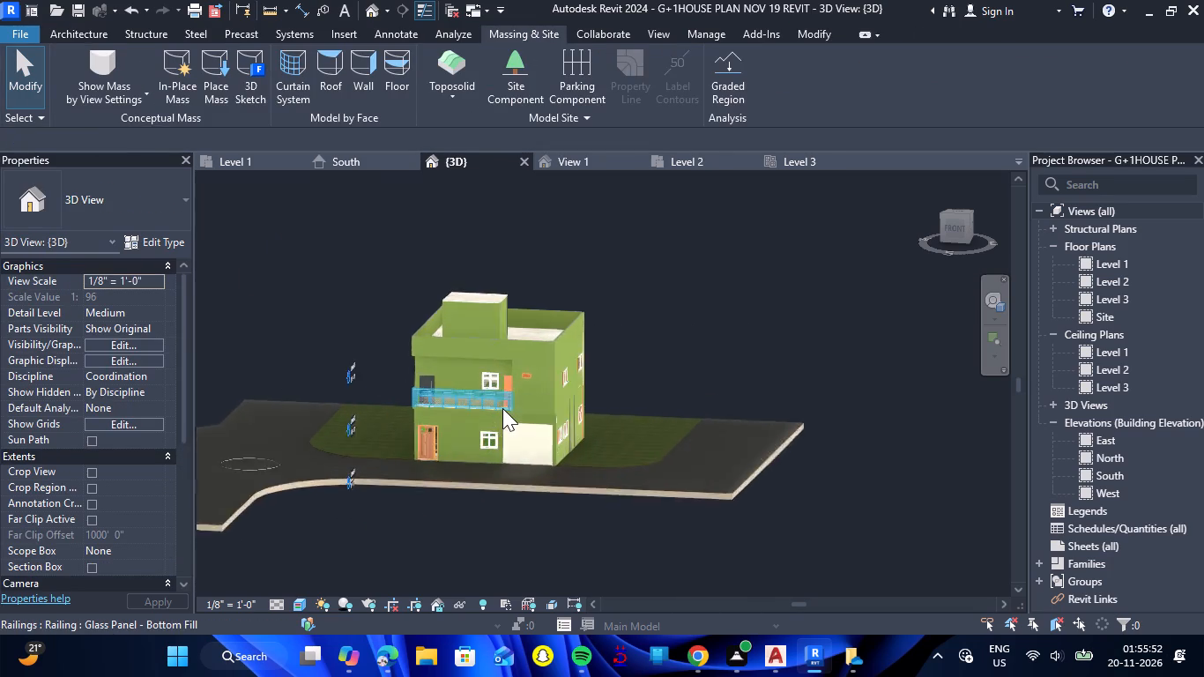
pyautogui.scroll(4, 502, 408)
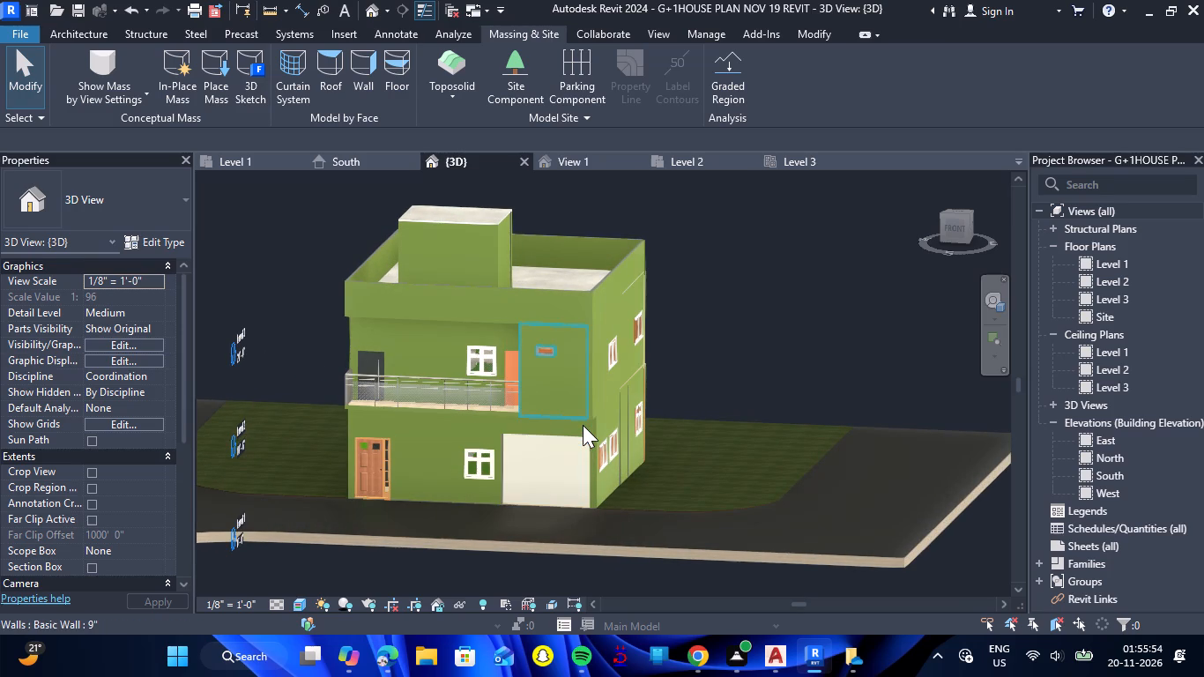
pyautogui.scroll(-5, 583, 425)
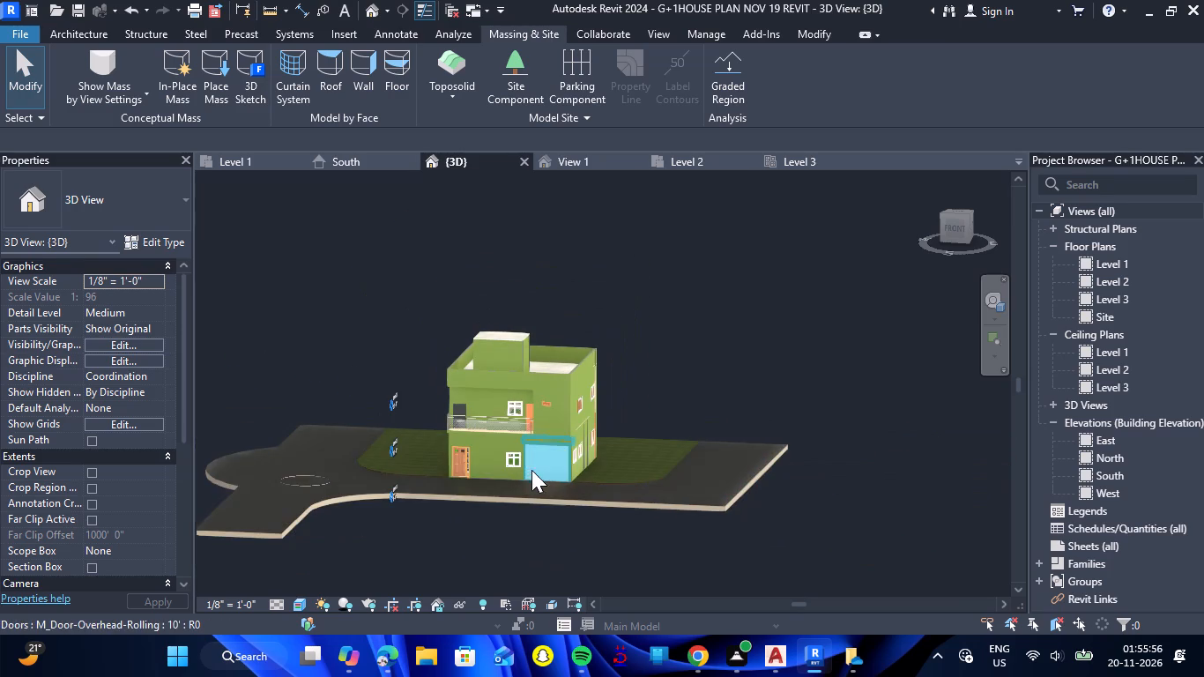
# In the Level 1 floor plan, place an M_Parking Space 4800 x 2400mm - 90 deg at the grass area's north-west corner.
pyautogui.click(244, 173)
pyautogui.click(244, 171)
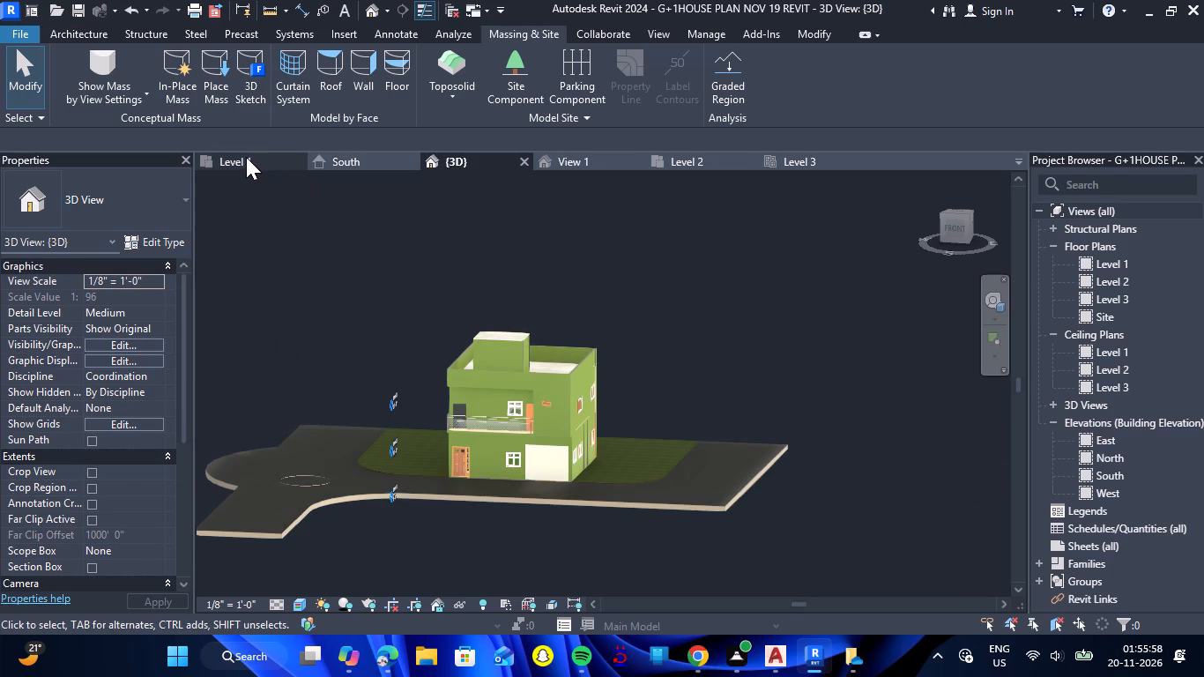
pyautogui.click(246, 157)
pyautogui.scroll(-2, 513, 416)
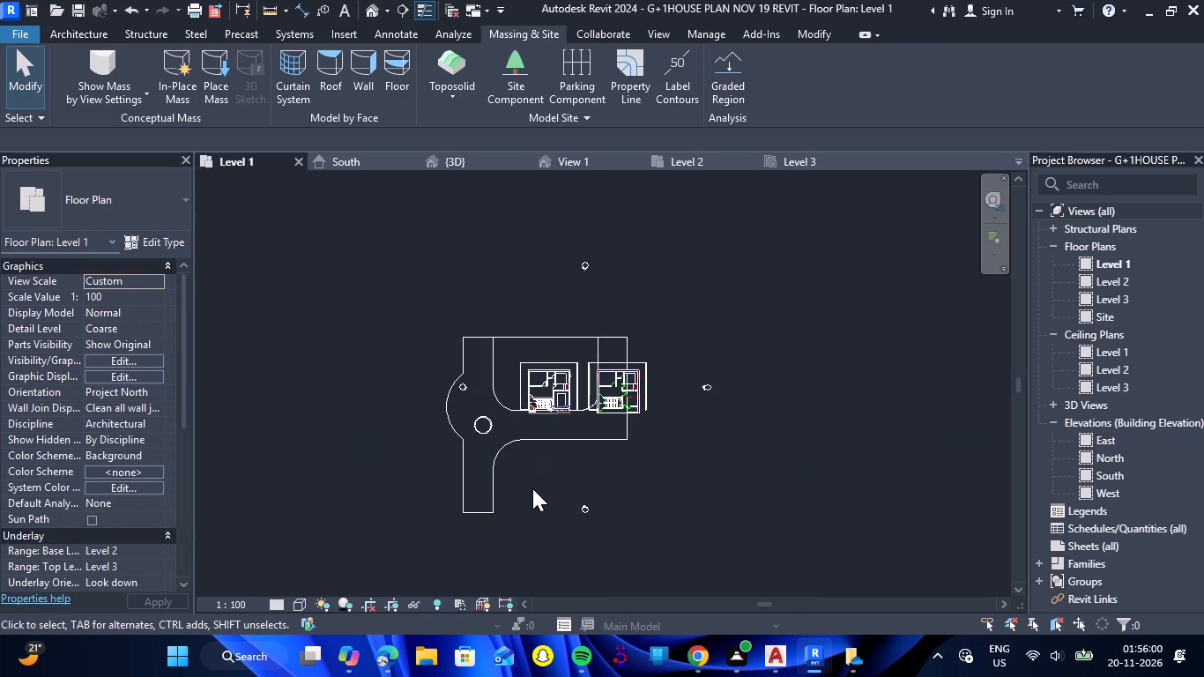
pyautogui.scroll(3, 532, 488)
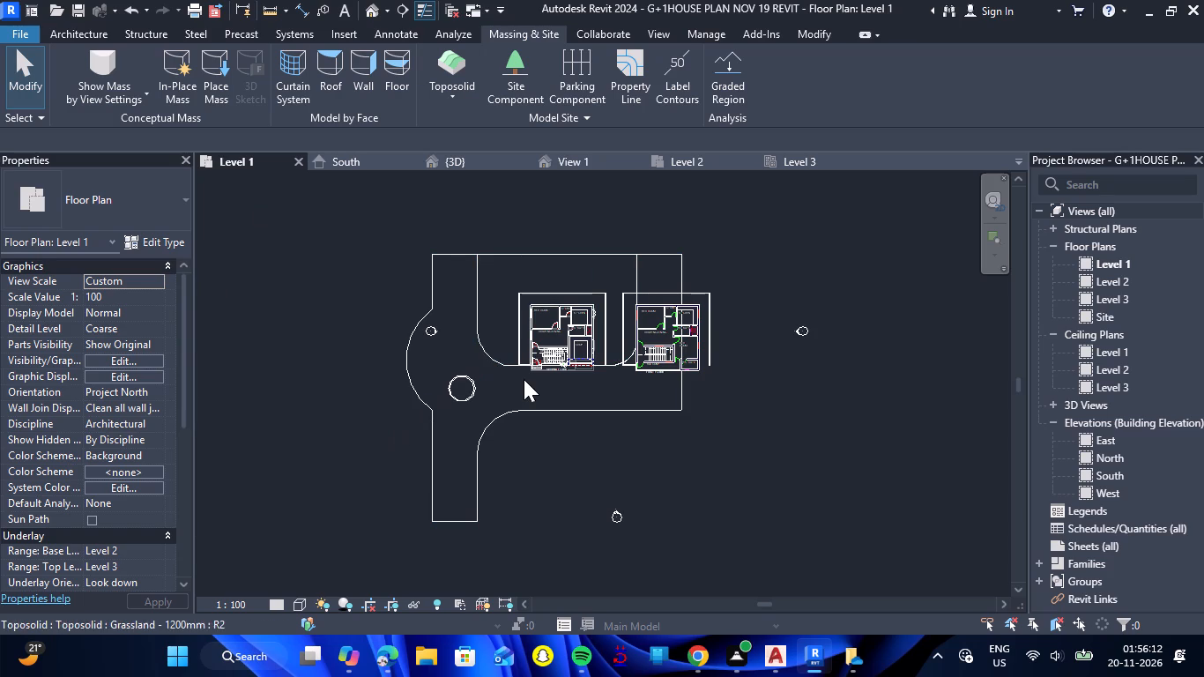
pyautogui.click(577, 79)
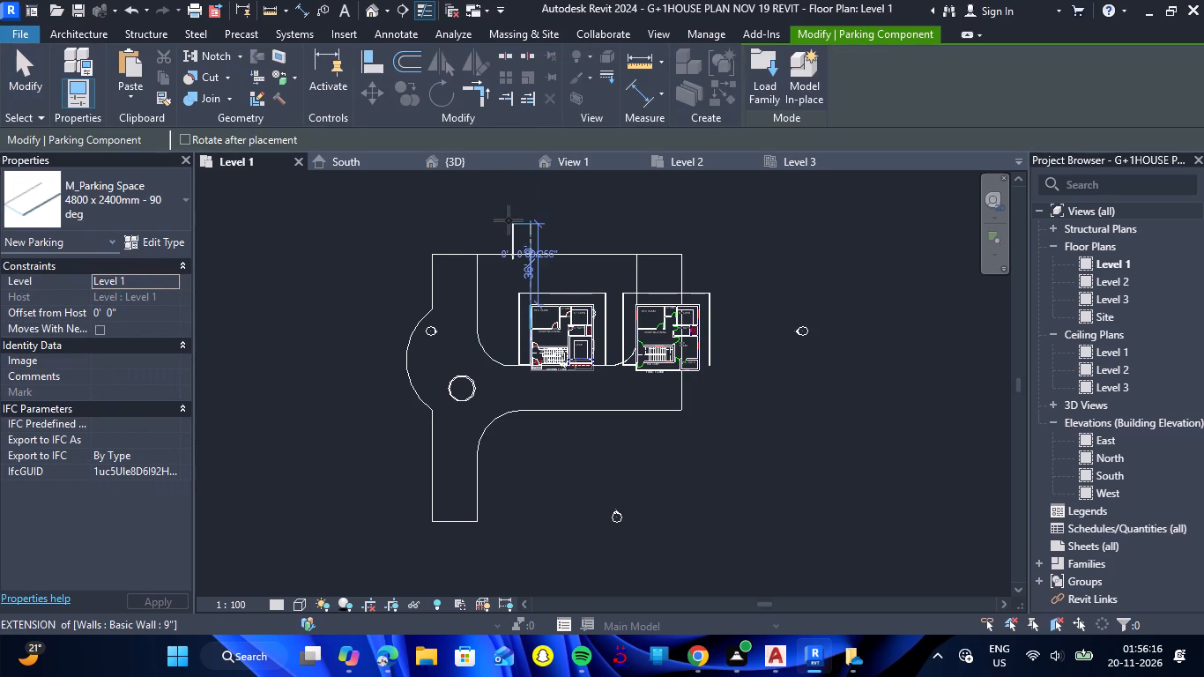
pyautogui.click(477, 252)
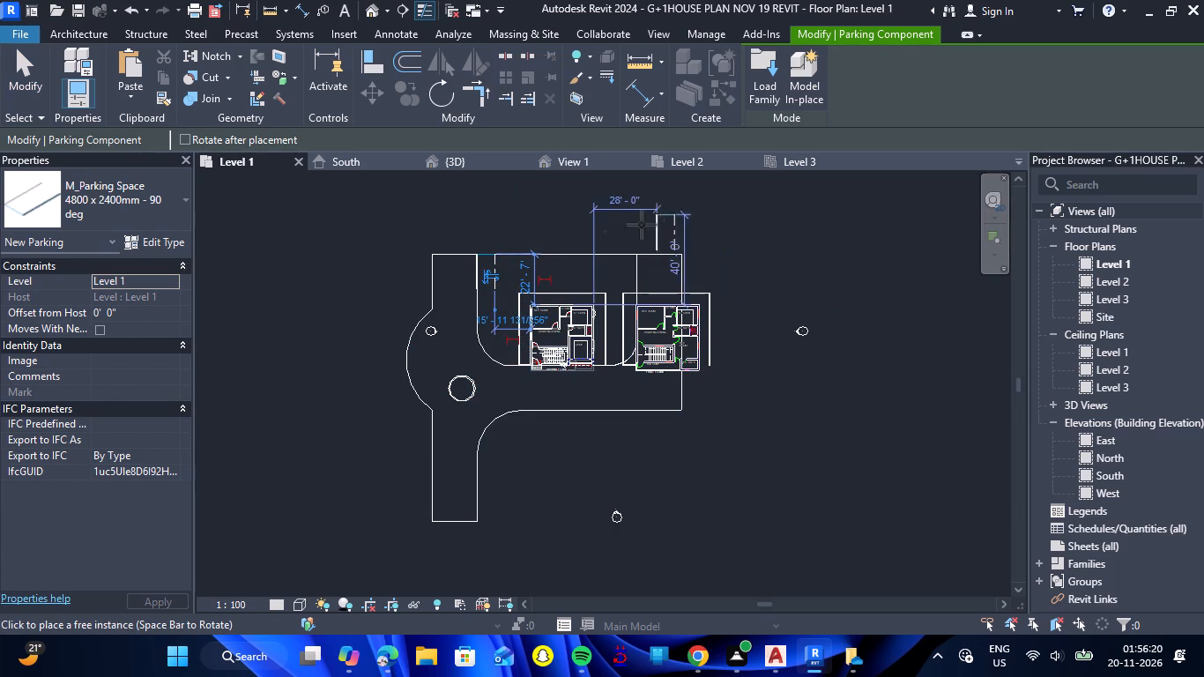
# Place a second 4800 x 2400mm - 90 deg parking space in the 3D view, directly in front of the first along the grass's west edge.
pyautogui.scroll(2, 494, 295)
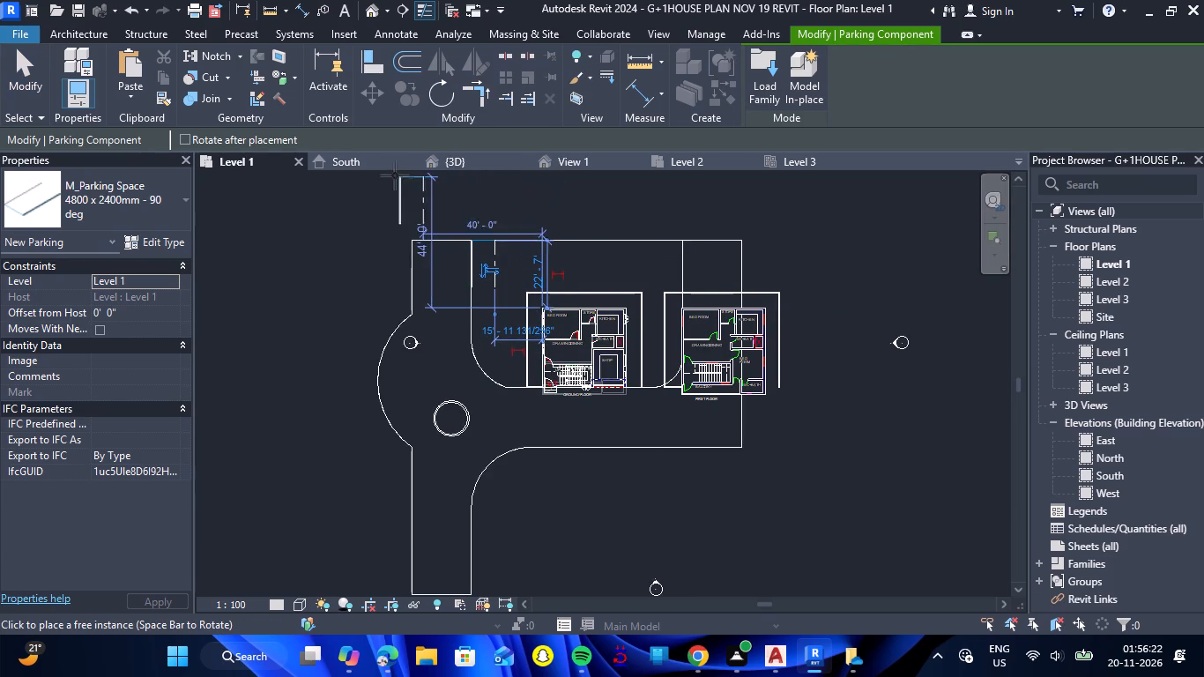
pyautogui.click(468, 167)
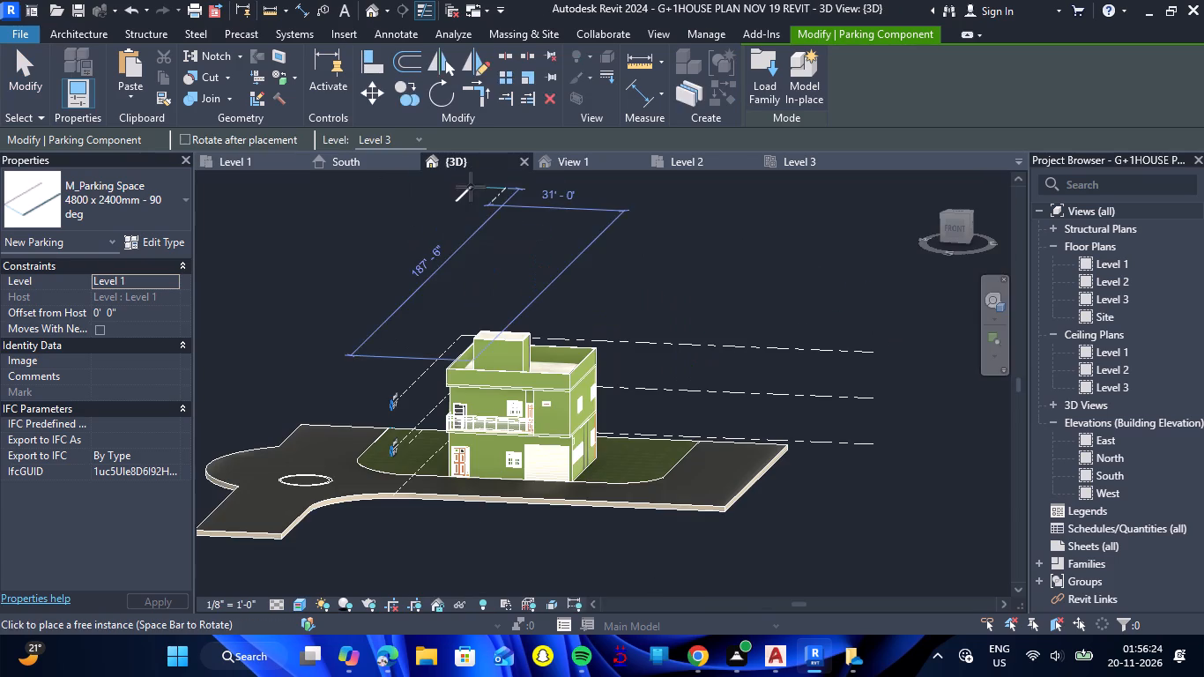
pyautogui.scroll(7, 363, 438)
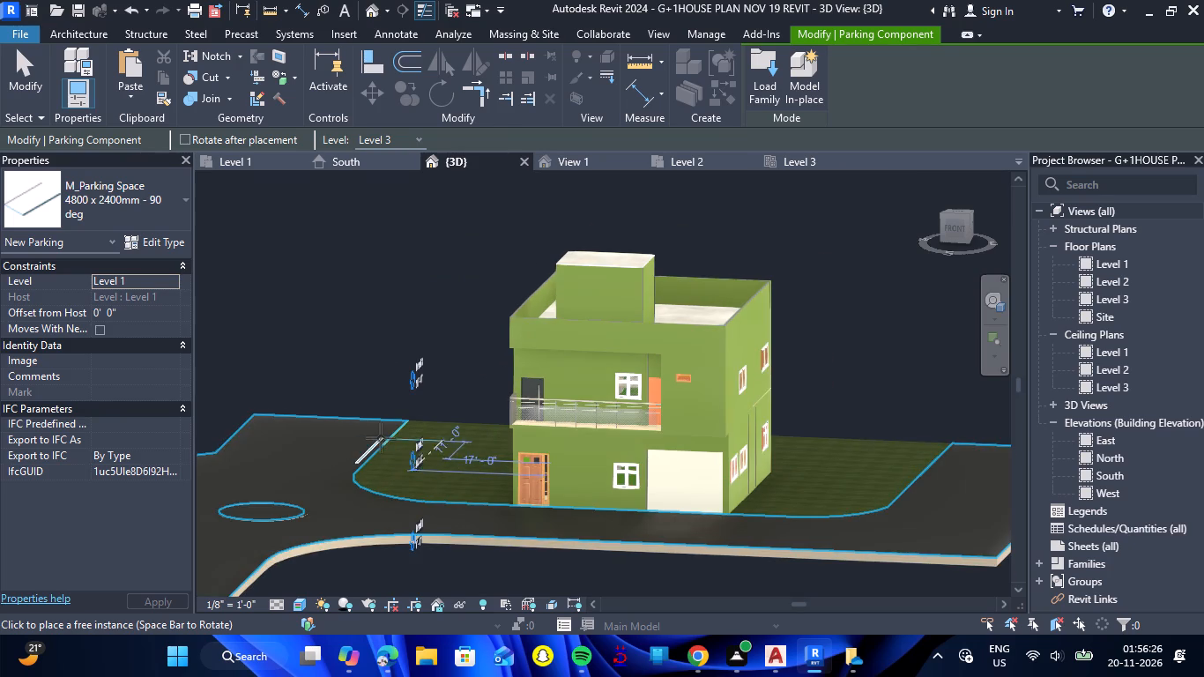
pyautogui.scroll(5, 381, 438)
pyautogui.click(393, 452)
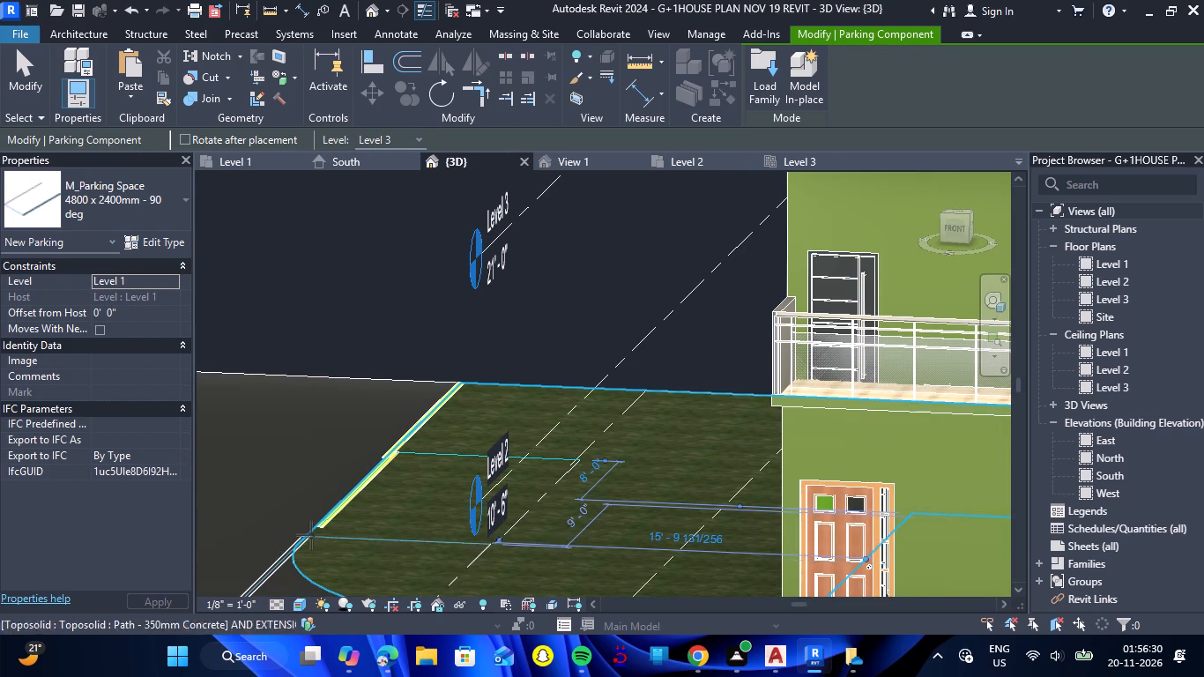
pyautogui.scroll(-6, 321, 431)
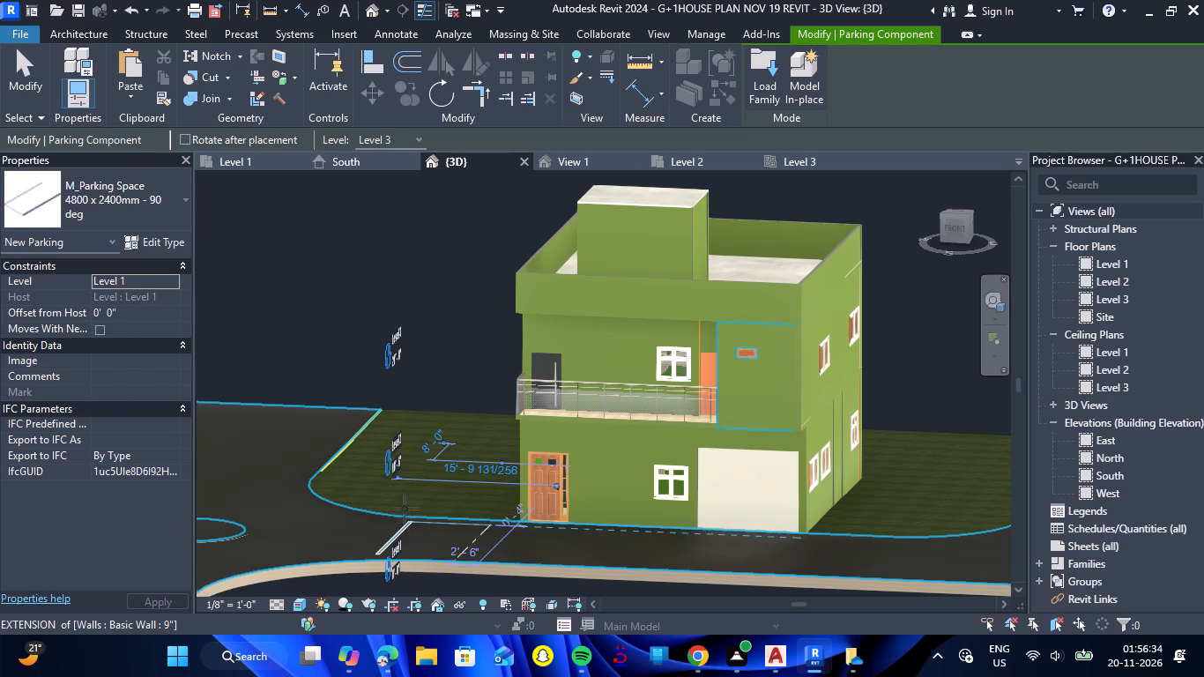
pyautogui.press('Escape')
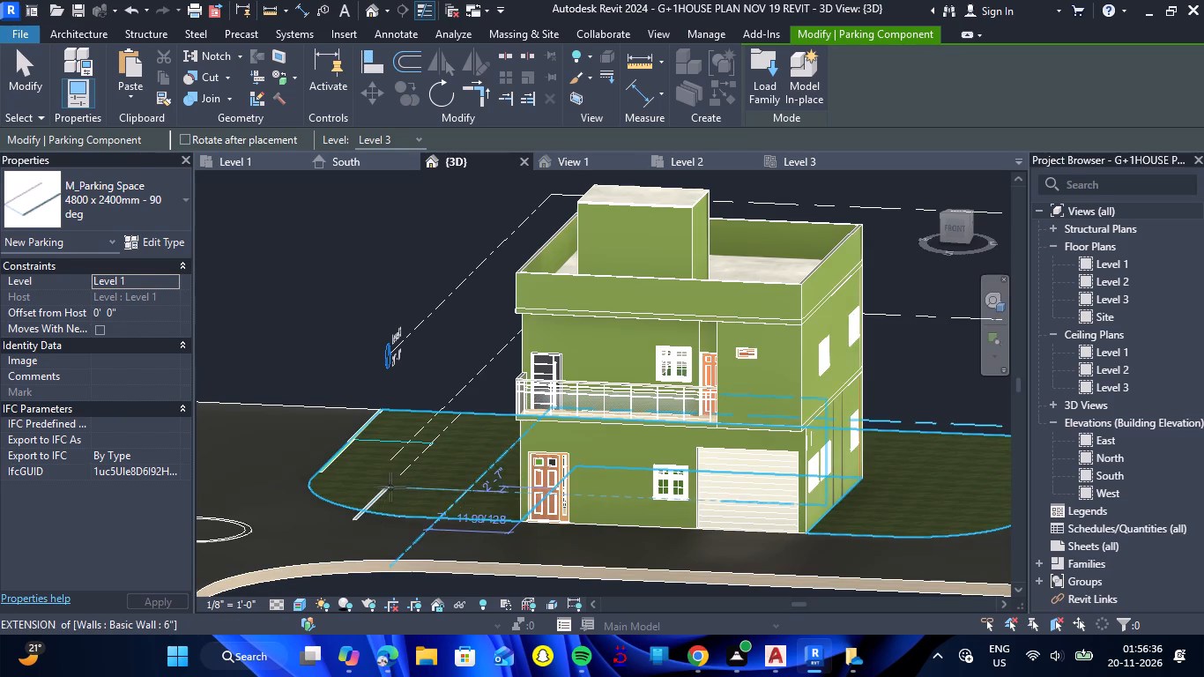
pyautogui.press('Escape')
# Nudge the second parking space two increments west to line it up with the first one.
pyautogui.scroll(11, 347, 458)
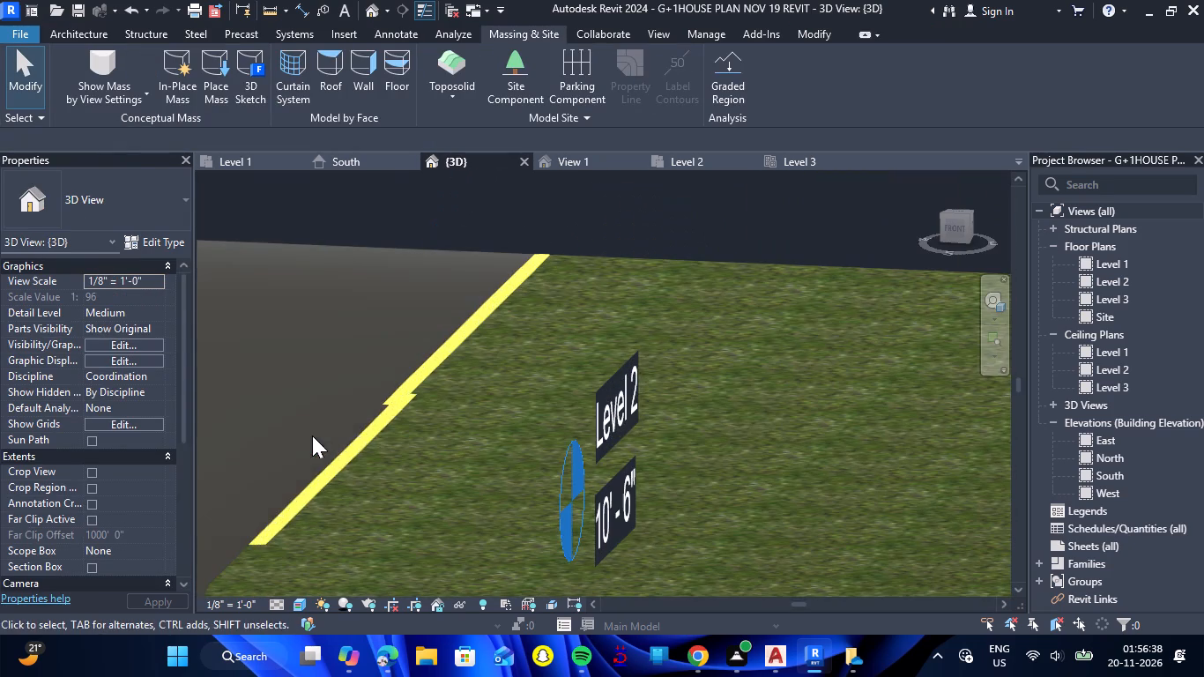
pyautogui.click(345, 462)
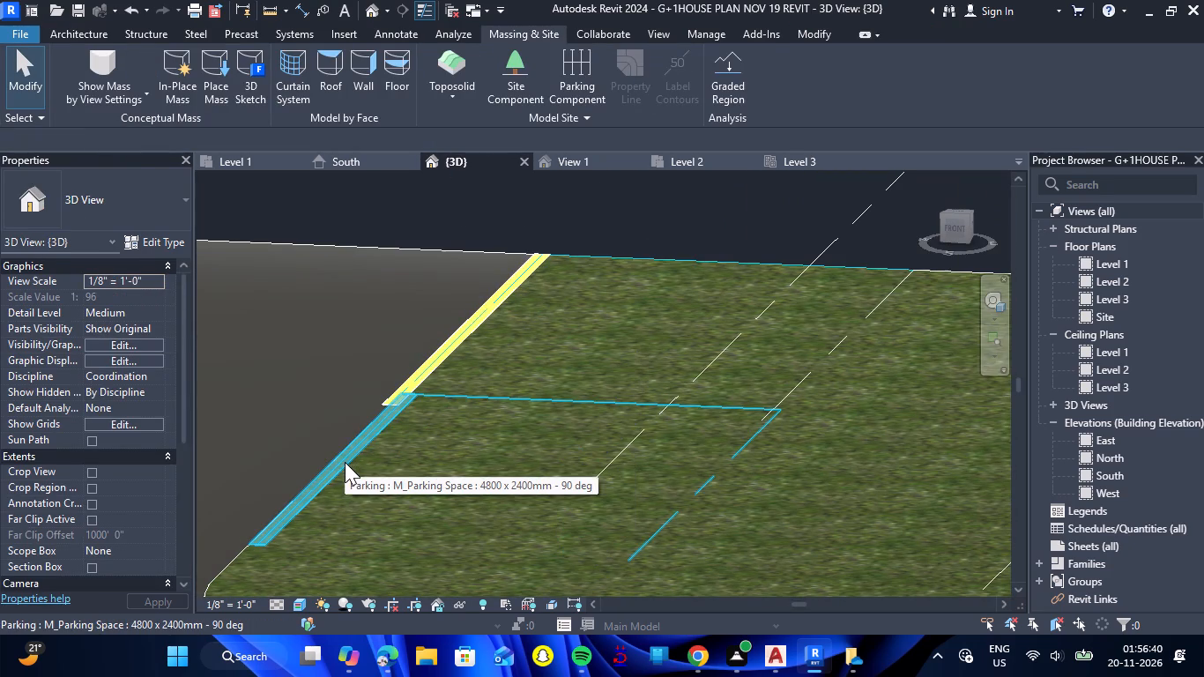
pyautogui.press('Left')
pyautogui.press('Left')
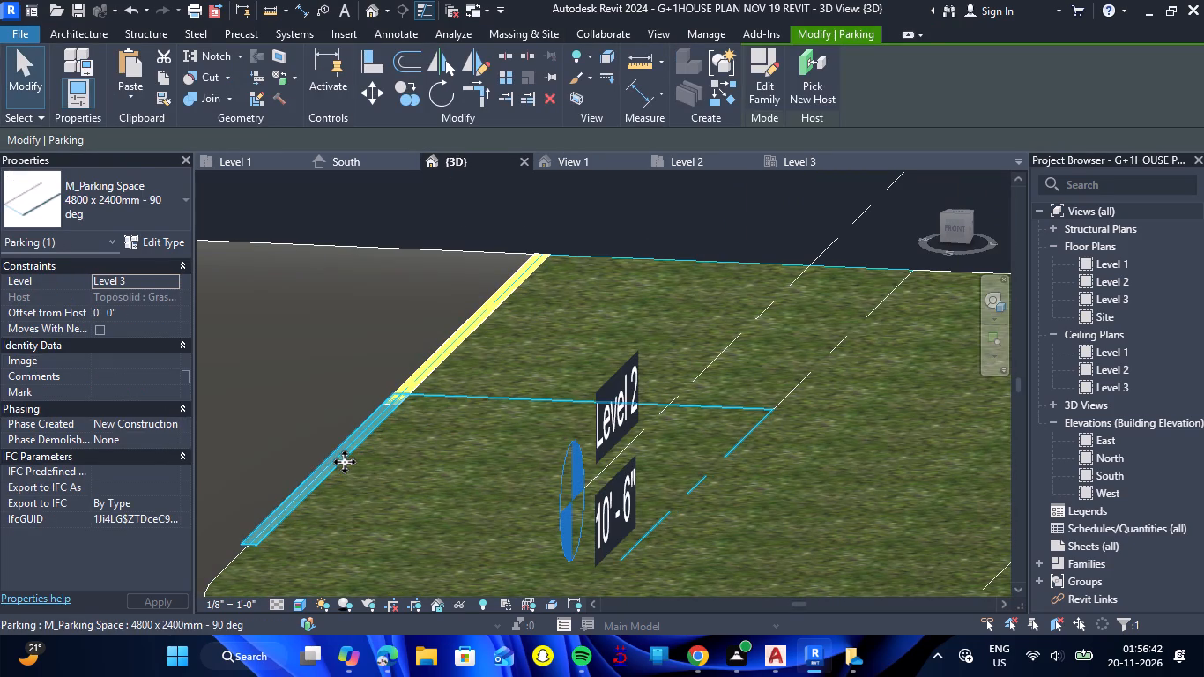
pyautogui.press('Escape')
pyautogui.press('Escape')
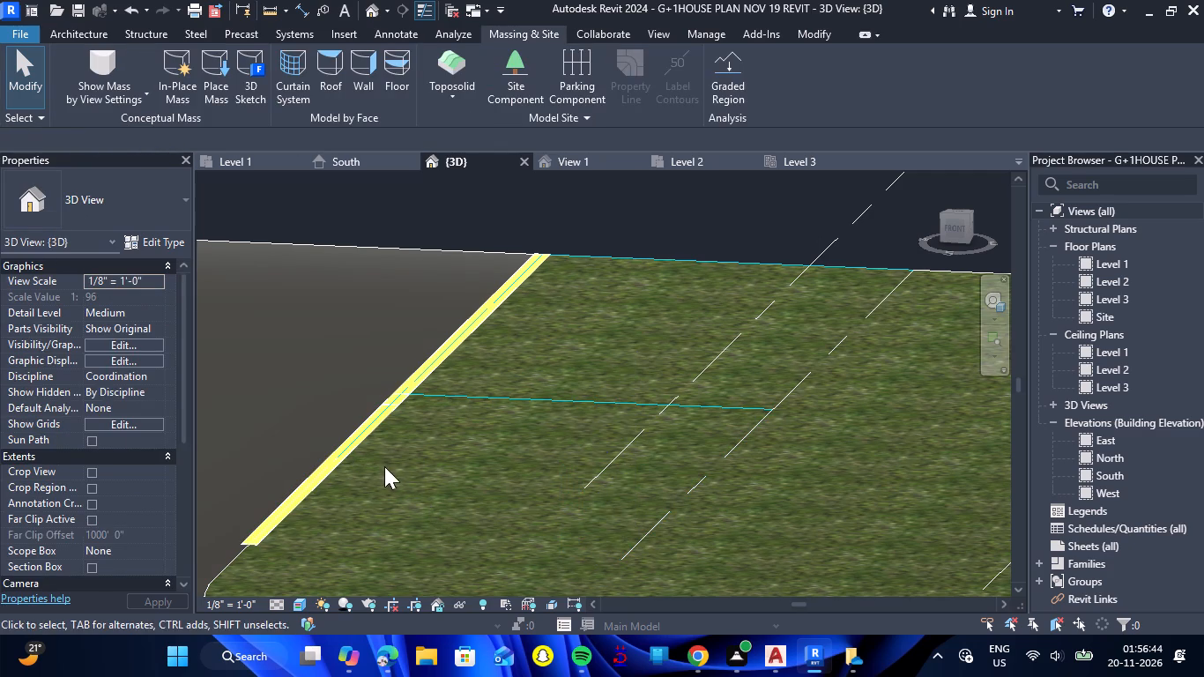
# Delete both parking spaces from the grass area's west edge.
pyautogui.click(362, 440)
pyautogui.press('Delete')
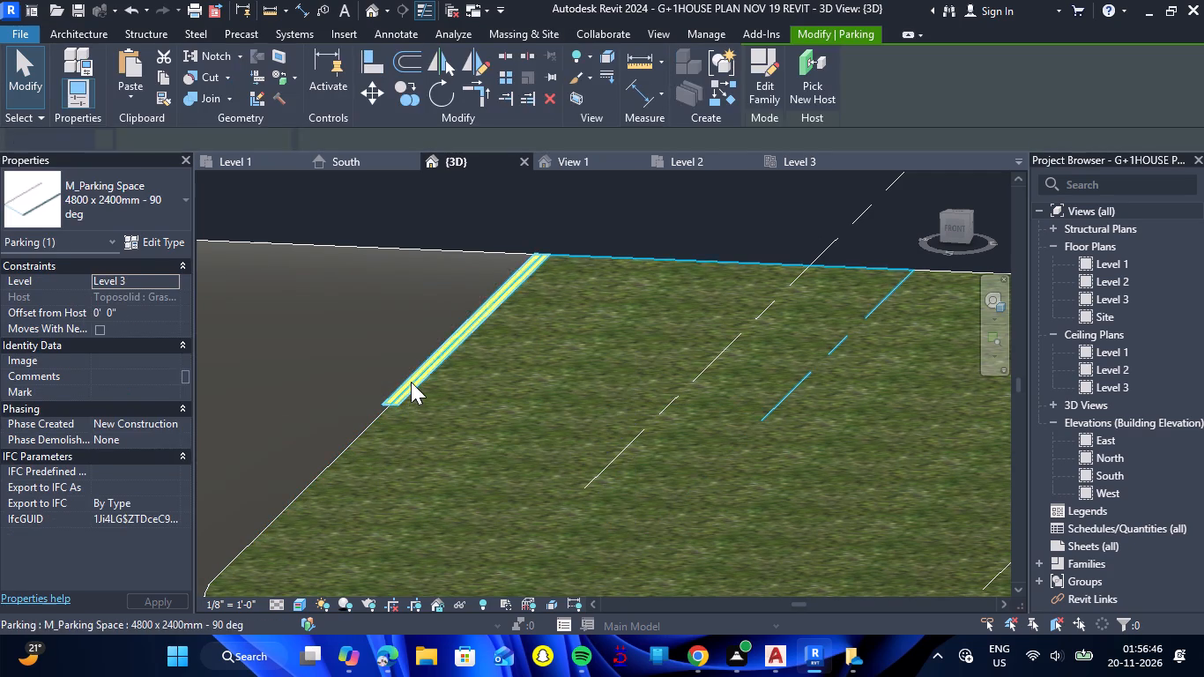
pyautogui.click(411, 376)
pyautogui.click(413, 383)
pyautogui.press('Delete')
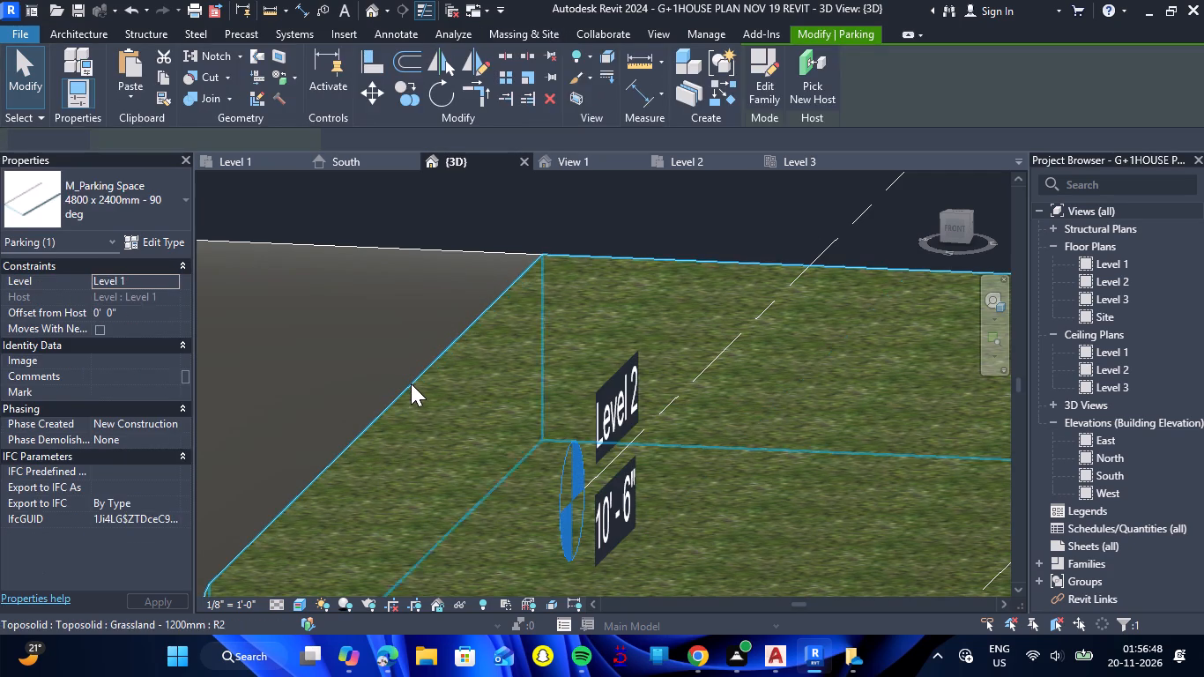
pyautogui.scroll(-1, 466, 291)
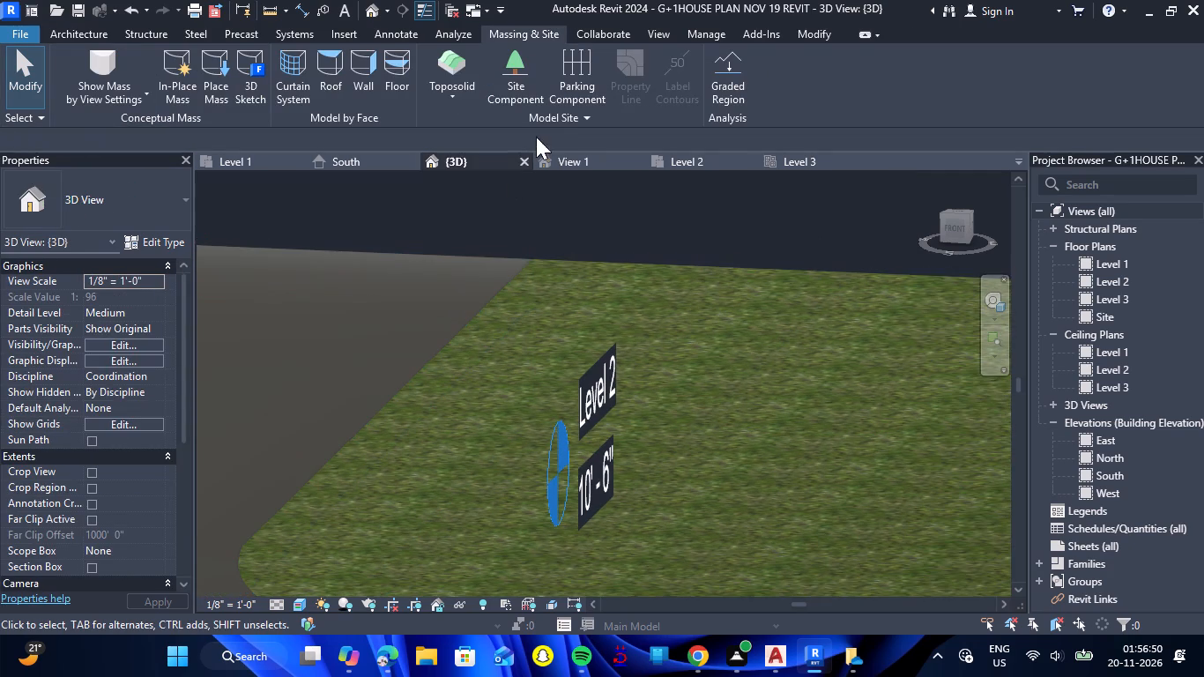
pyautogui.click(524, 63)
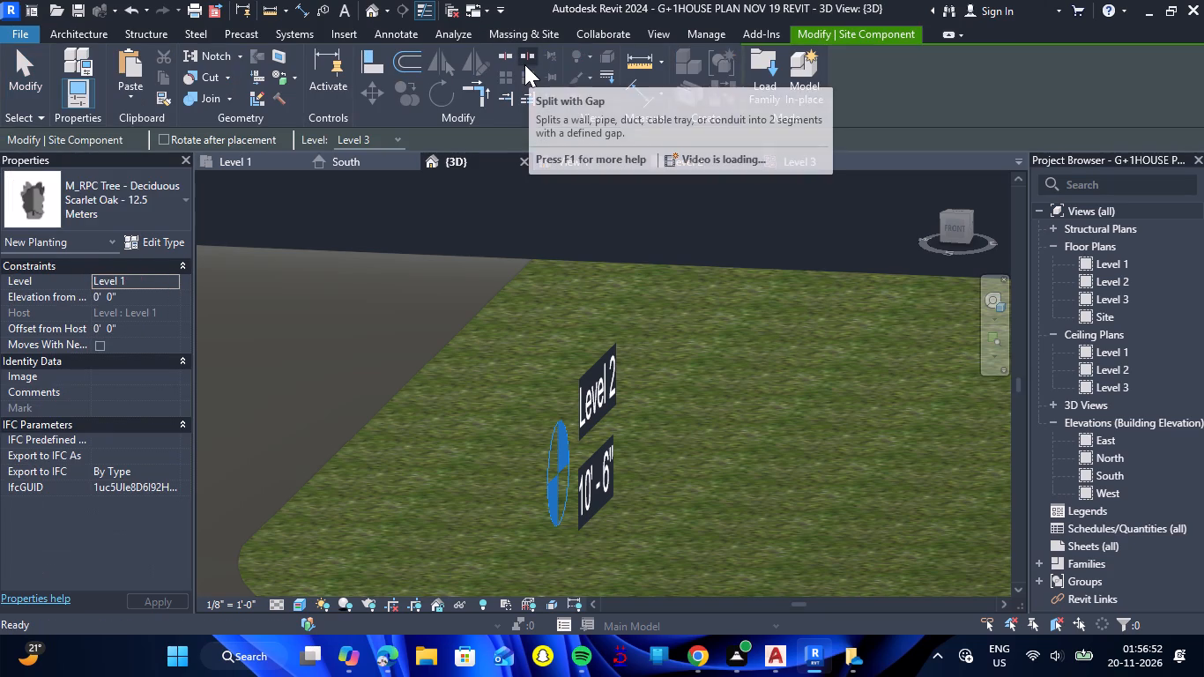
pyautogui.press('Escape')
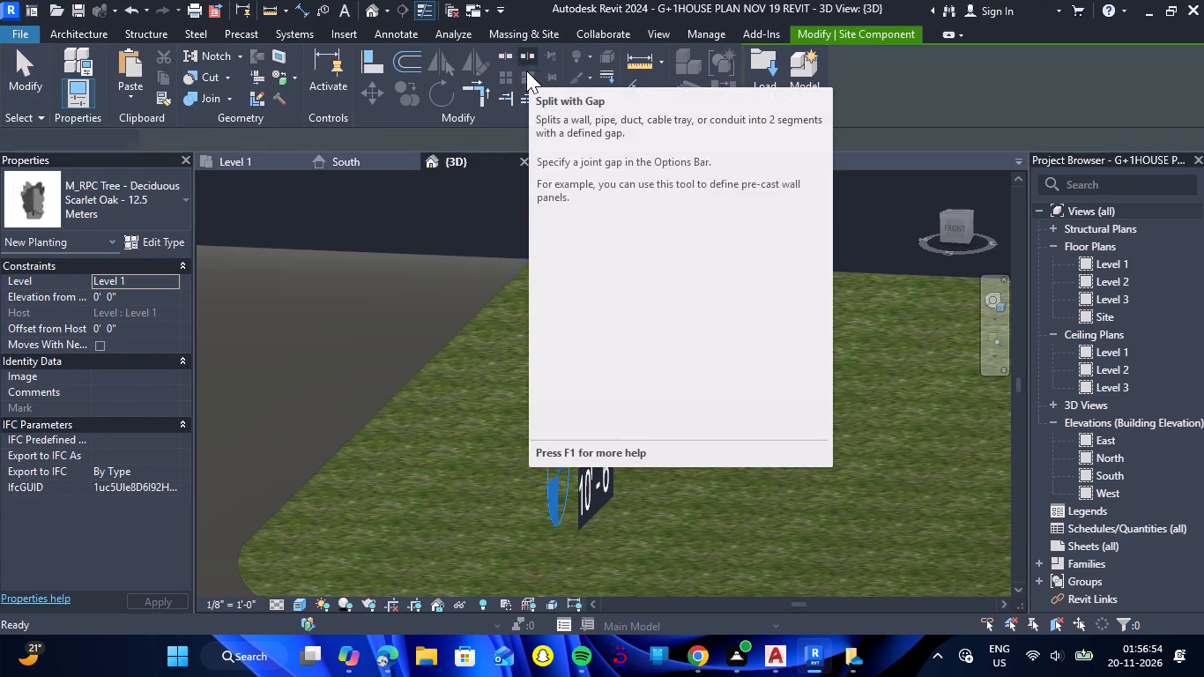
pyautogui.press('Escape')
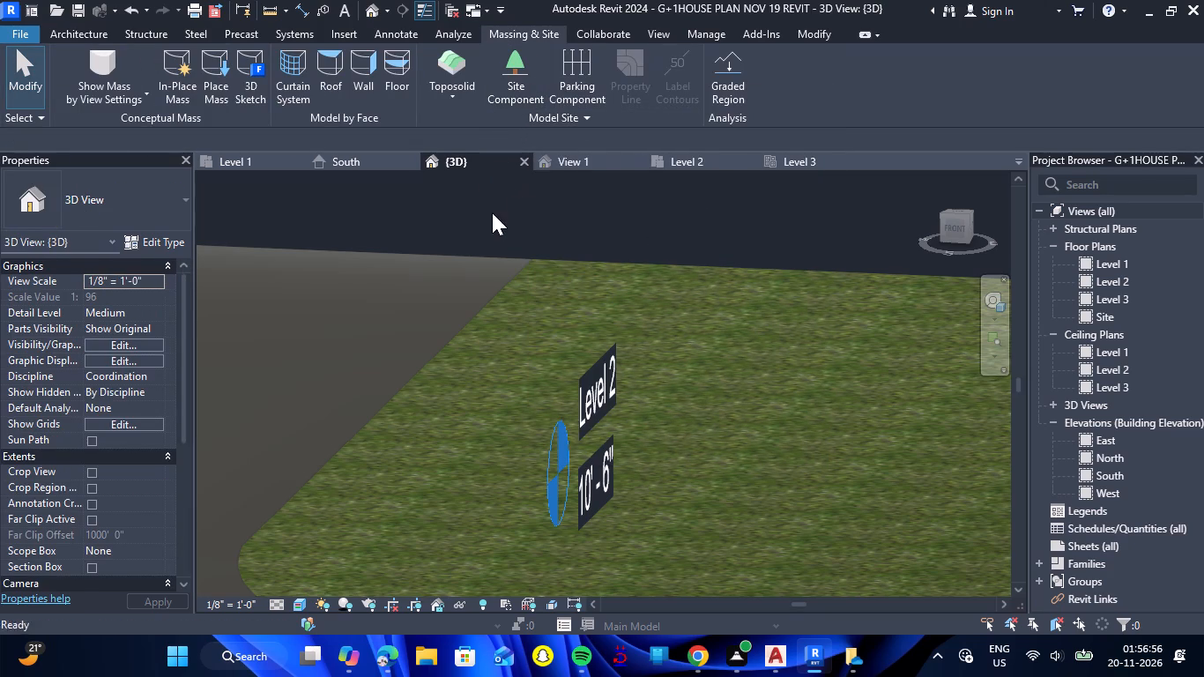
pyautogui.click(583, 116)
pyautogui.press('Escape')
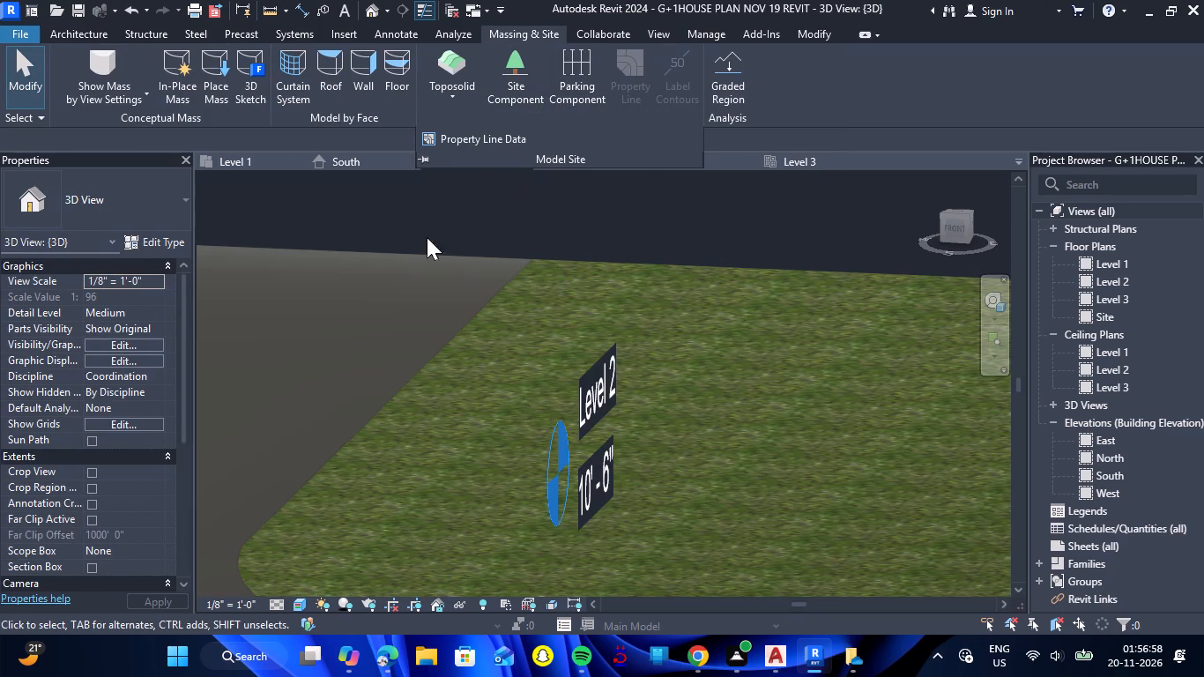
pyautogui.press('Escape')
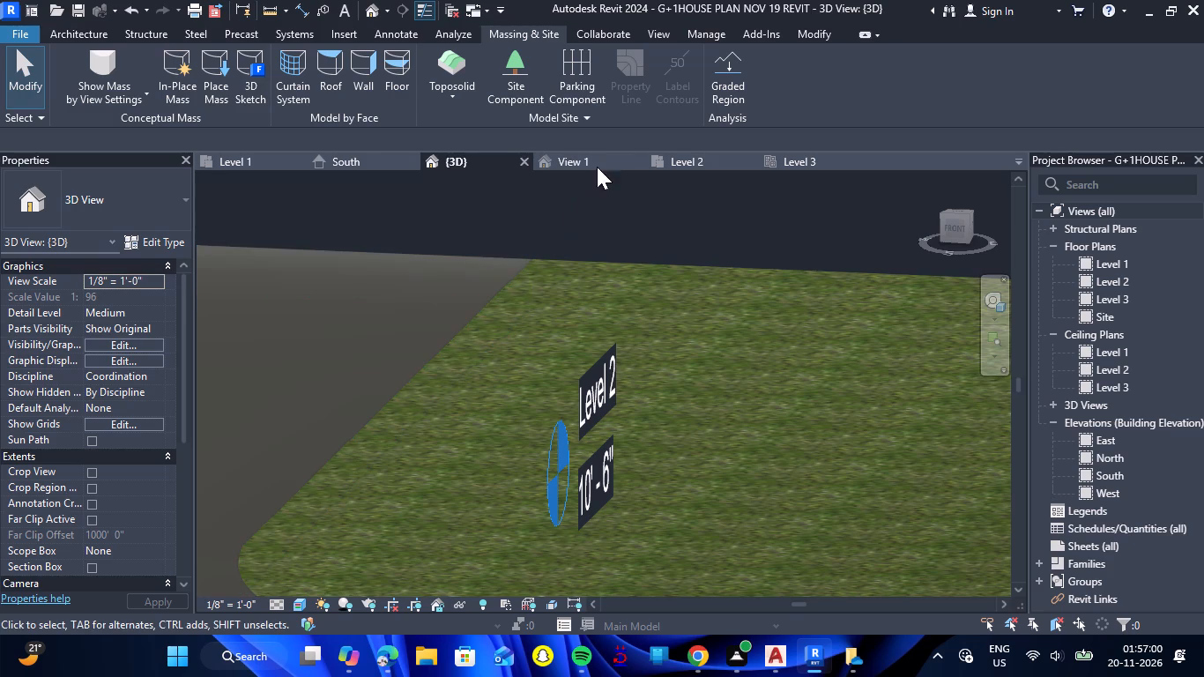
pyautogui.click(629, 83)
# In the Level 1 floor plan, start a Grassland - 1200mm Toposolid boundary by picking the path's edges from the south leg's east side, round the curve, to the north-east corner.
pyautogui.scroll(-5, 485, 266)
pyautogui.click(239, 160)
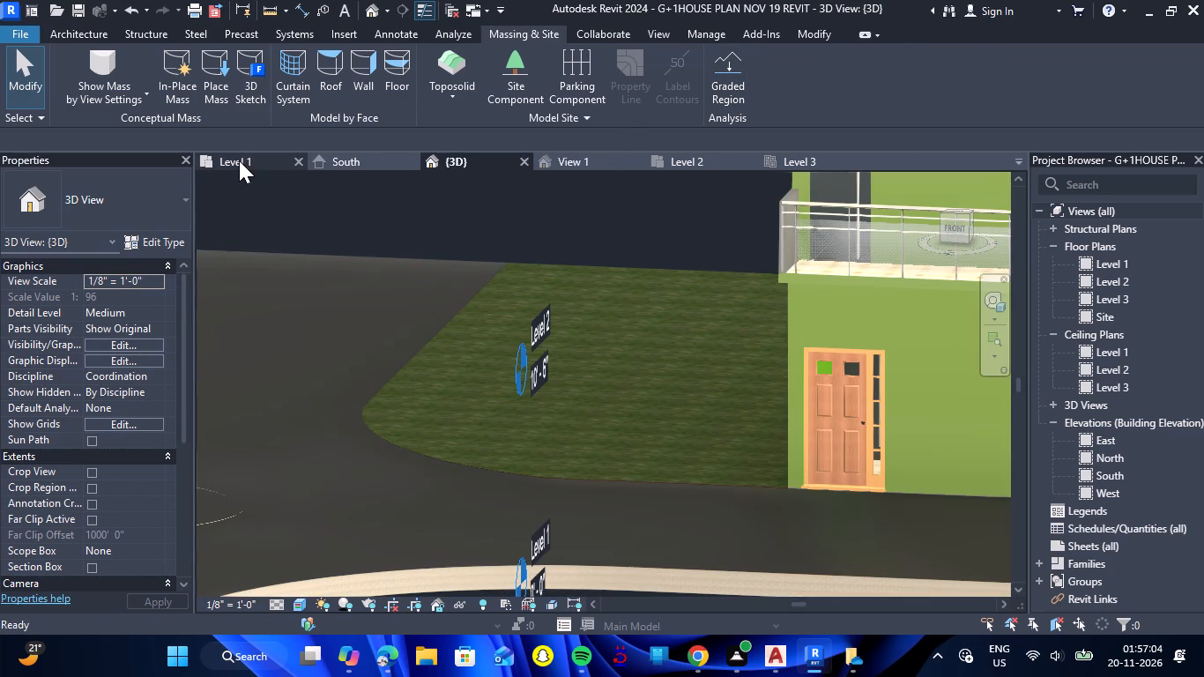
pyautogui.scroll(-4, 405, 308)
pyautogui.scroll(2, 466, 464)
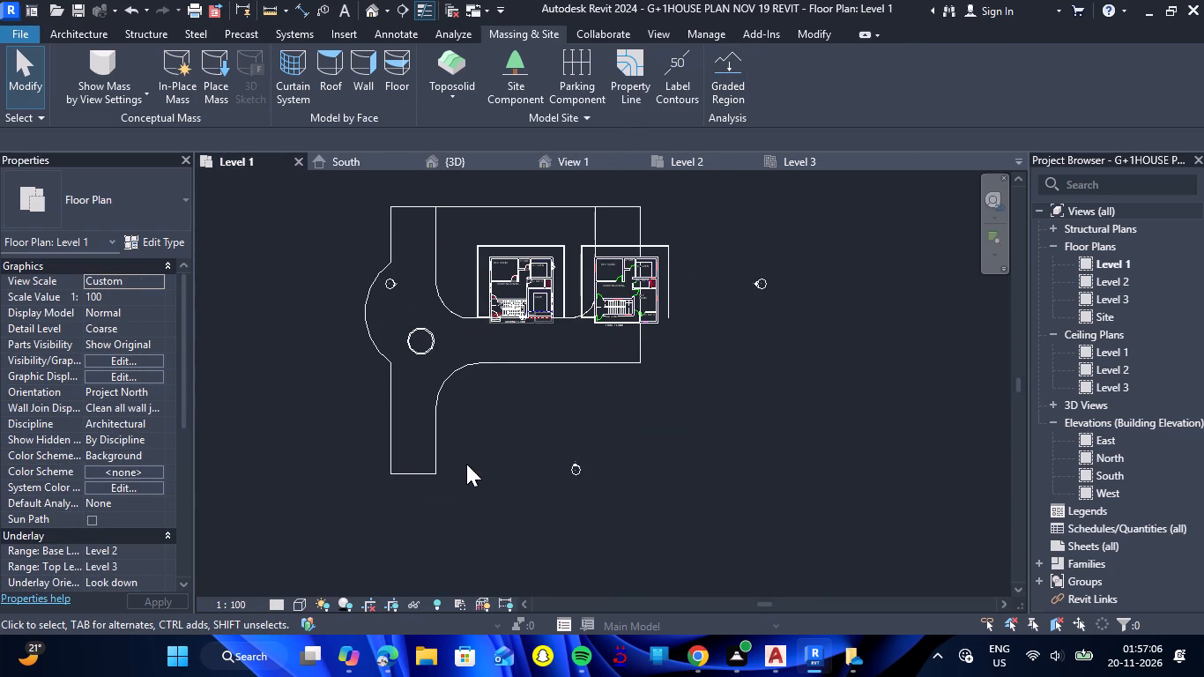
pyautogui.click(468, 71)
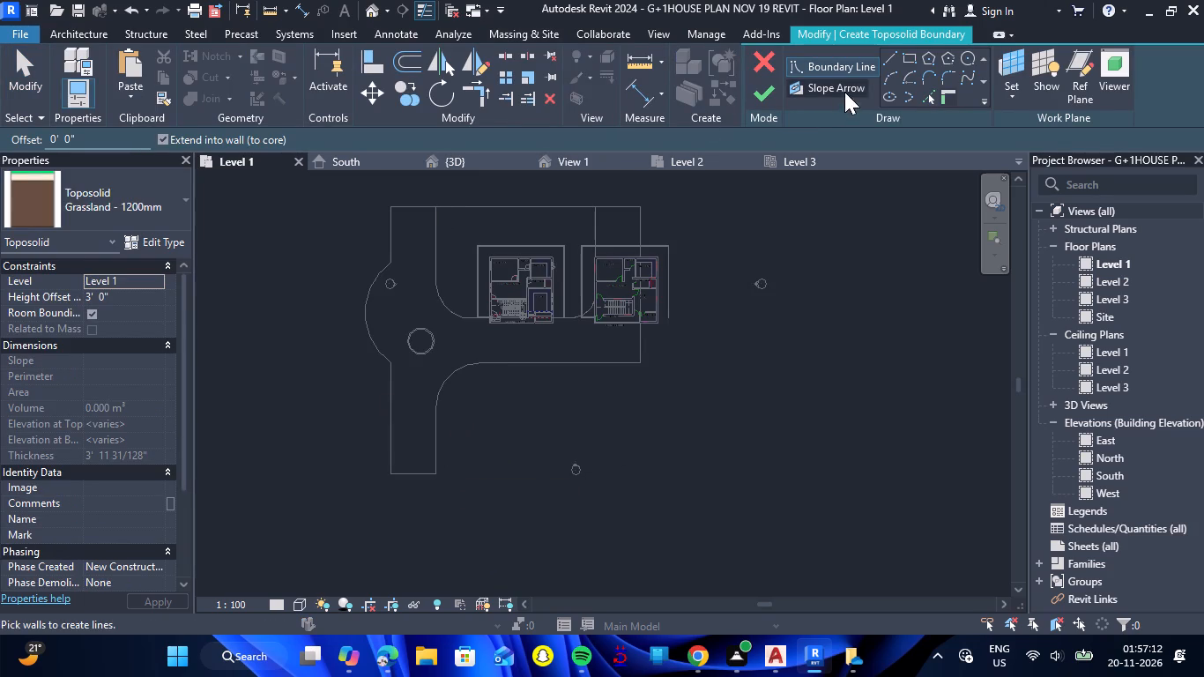
pyautogui.click(933, 95)
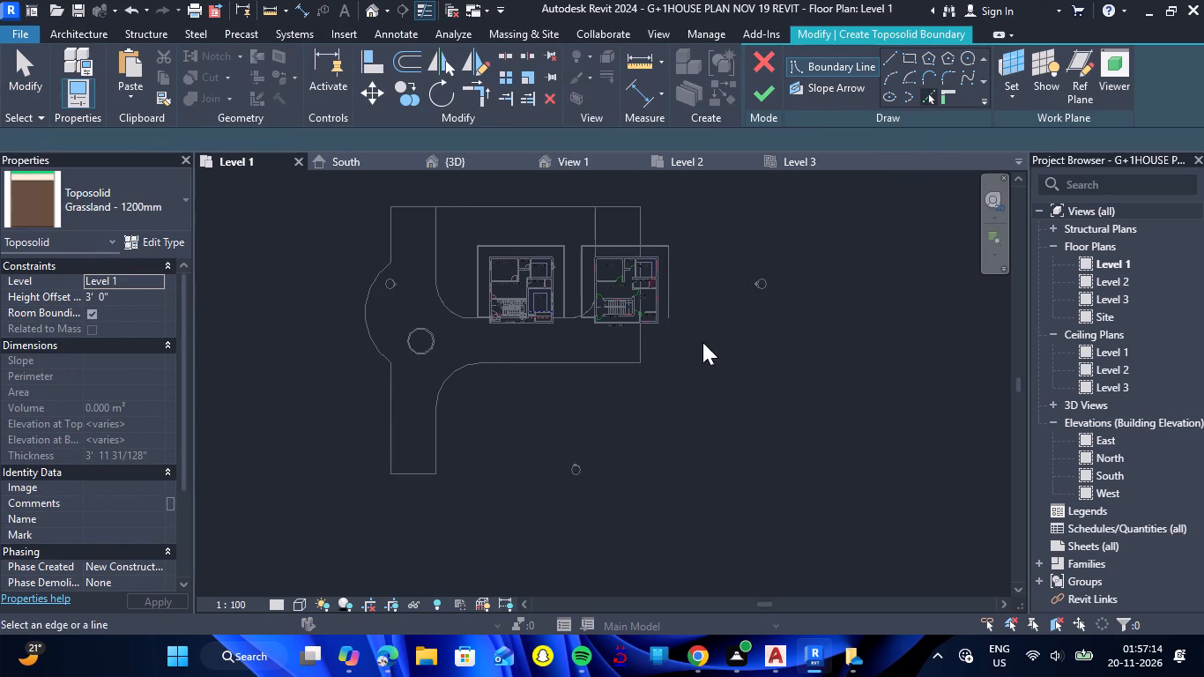
pyautogui.click(439, 458)
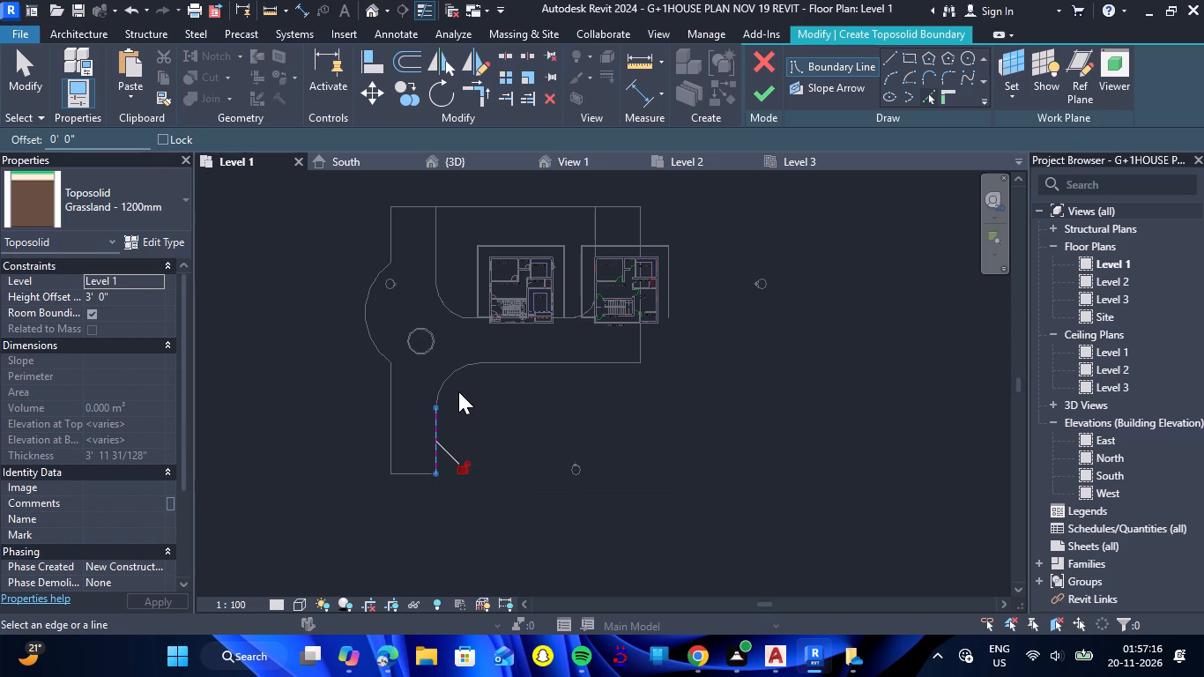
pyautogui.click(450, 379)
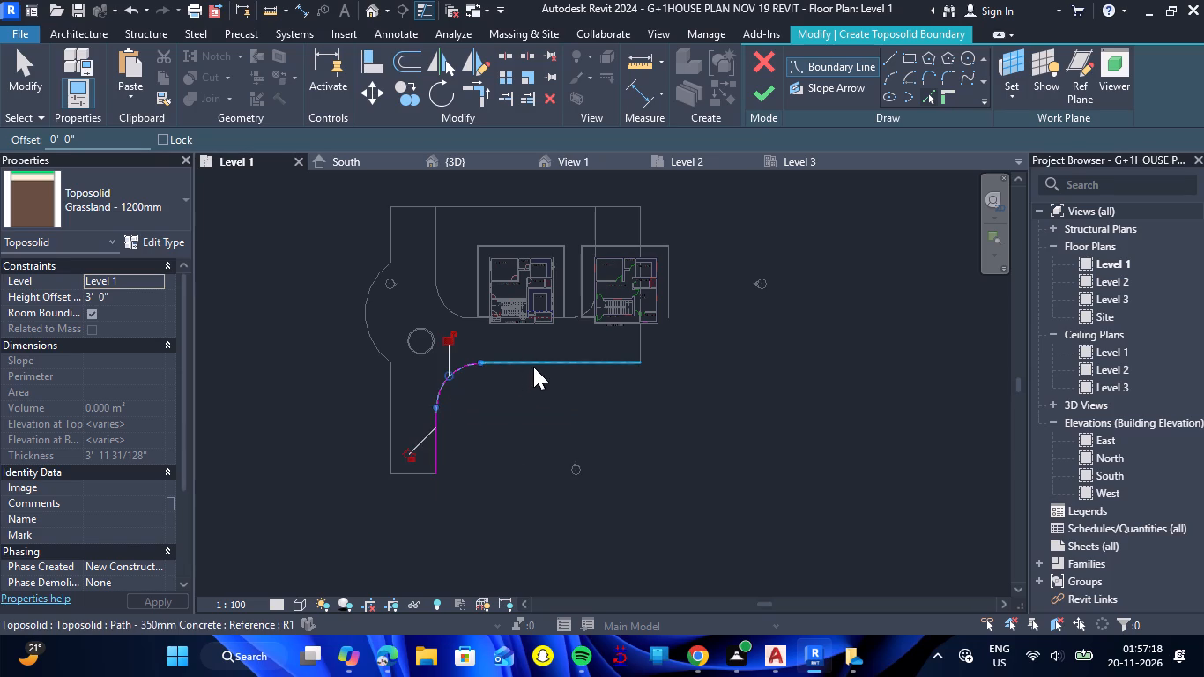
pyautogui.click(533, 367)
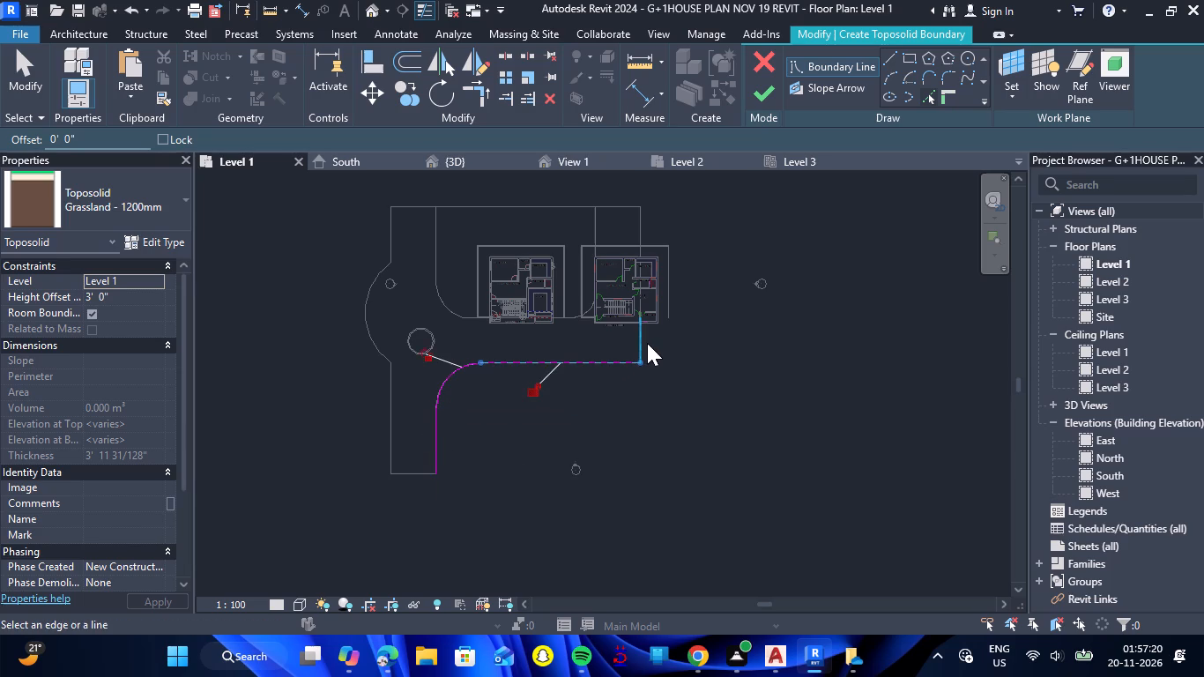
pyautogui.click(645, 343)
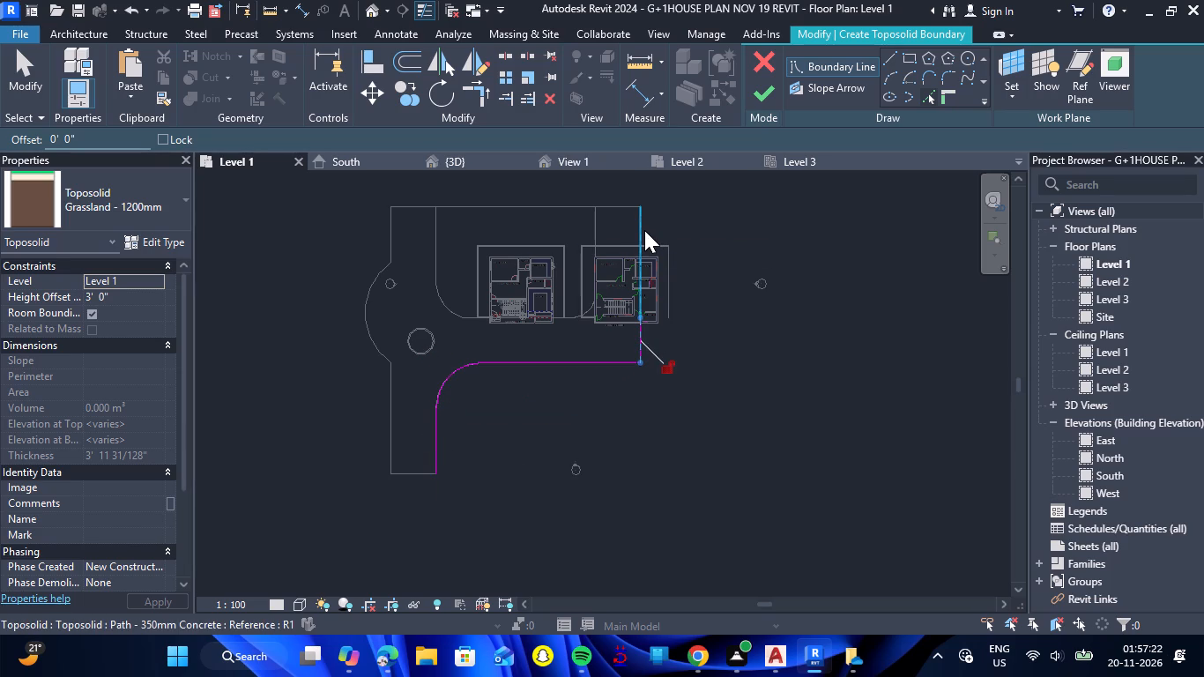
pyautogui.click(644, 230)
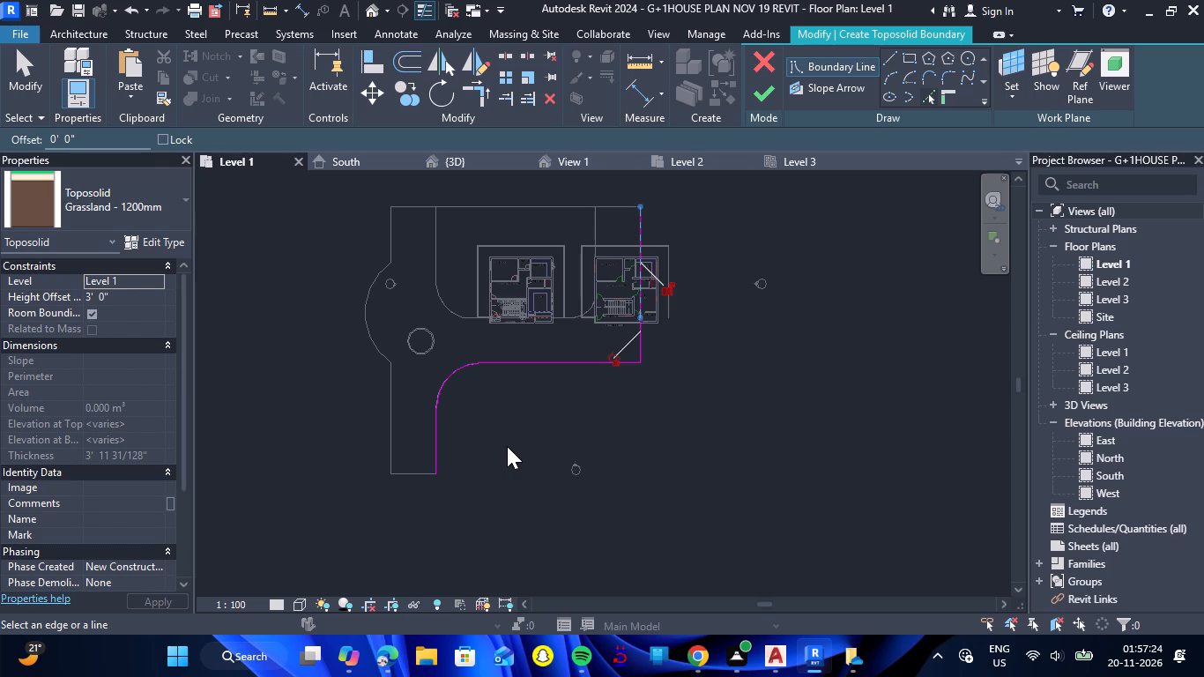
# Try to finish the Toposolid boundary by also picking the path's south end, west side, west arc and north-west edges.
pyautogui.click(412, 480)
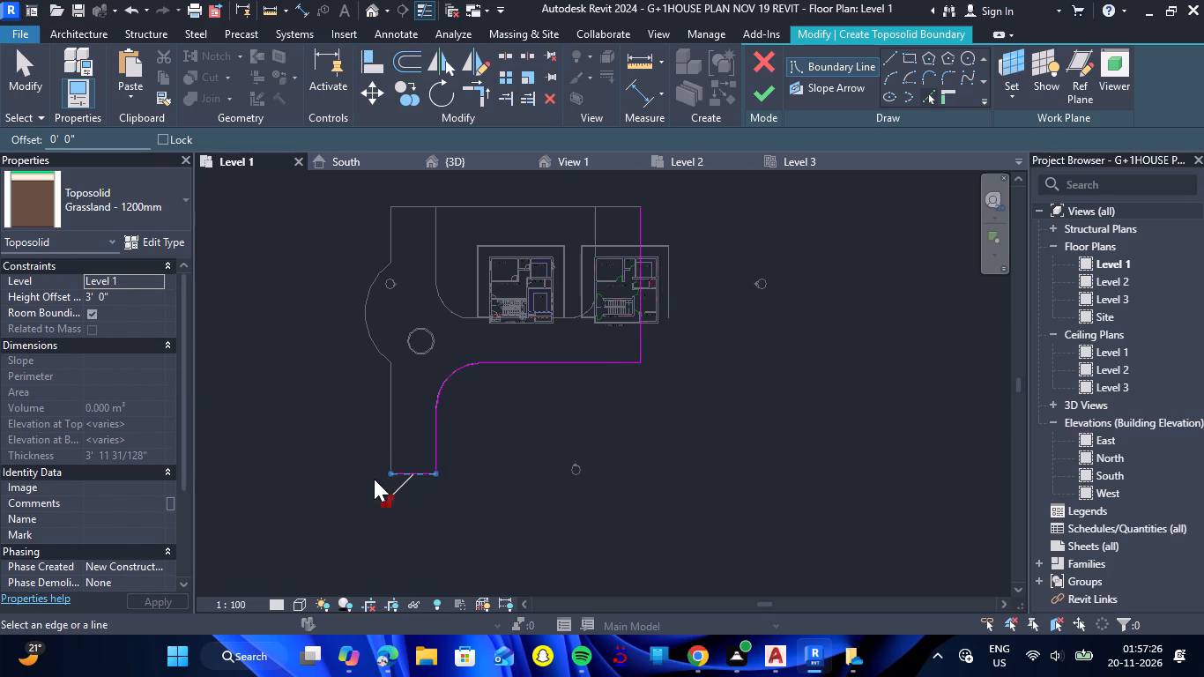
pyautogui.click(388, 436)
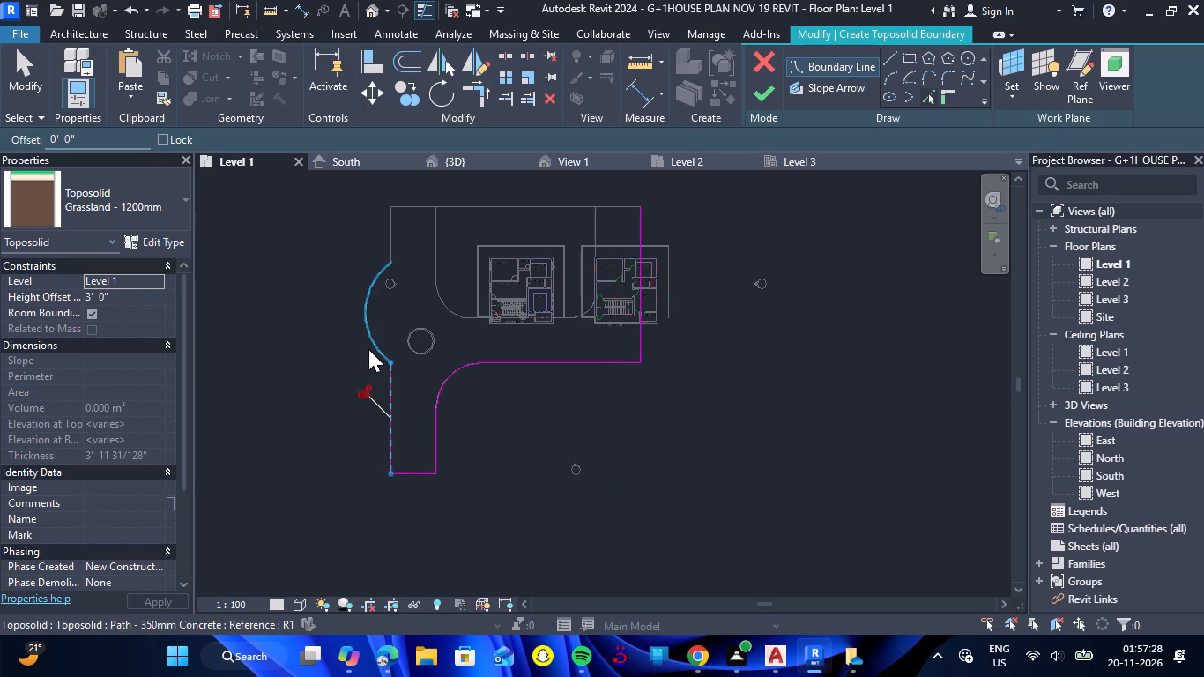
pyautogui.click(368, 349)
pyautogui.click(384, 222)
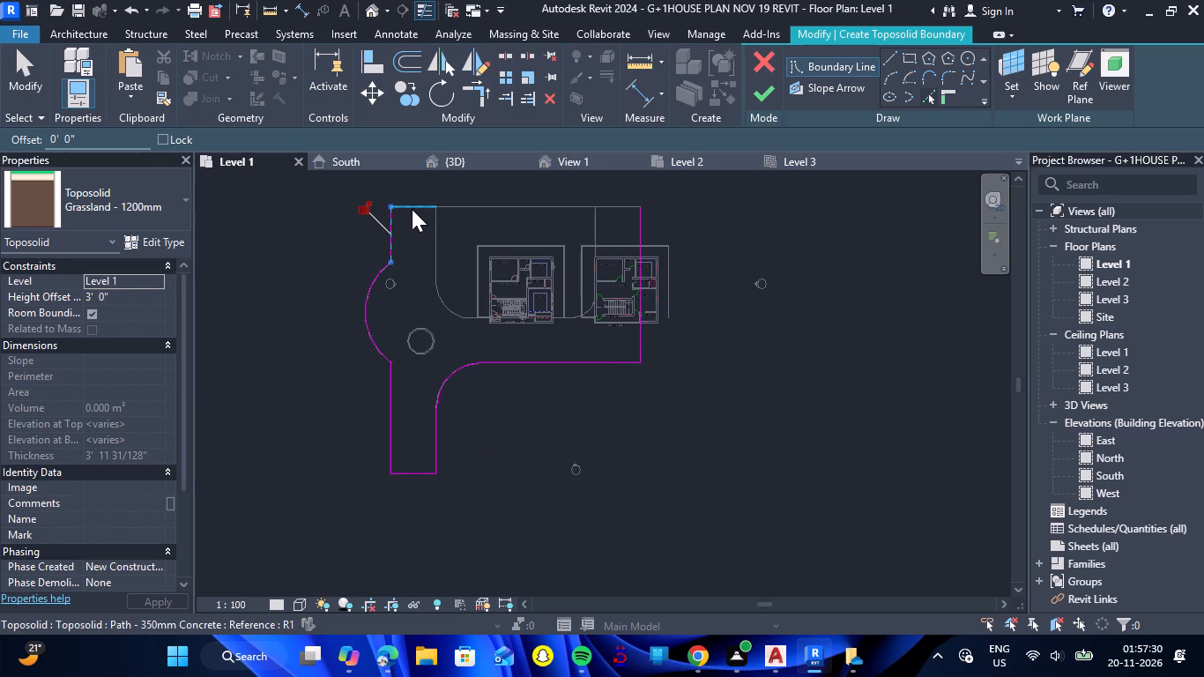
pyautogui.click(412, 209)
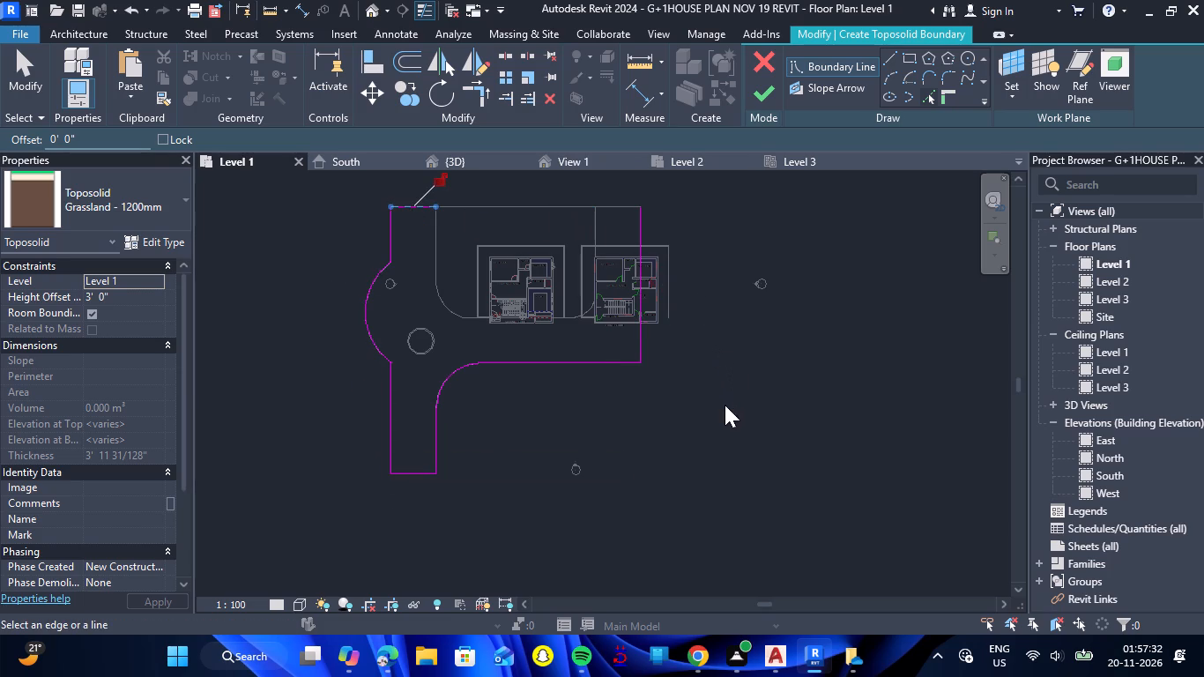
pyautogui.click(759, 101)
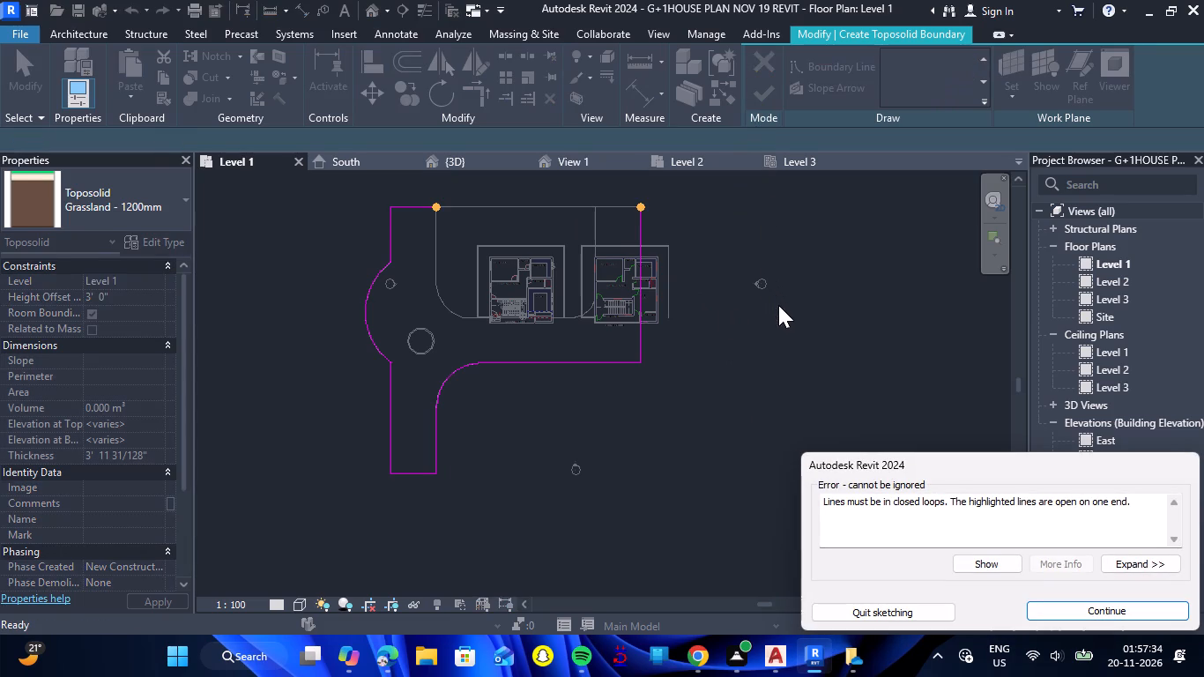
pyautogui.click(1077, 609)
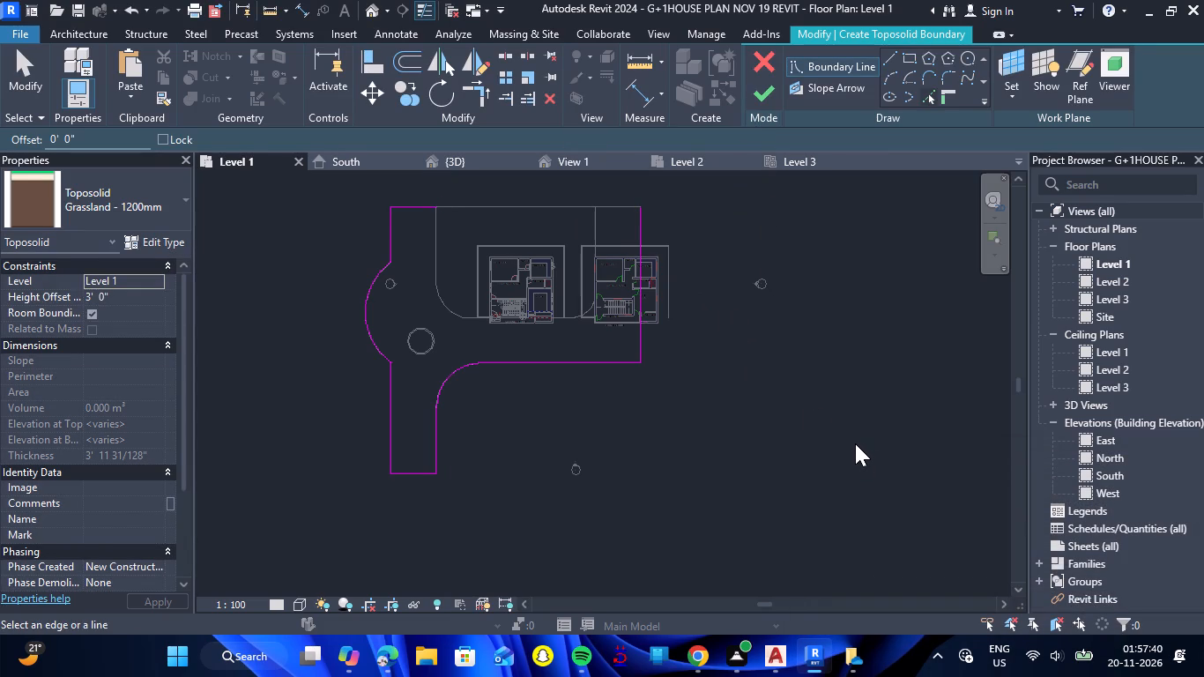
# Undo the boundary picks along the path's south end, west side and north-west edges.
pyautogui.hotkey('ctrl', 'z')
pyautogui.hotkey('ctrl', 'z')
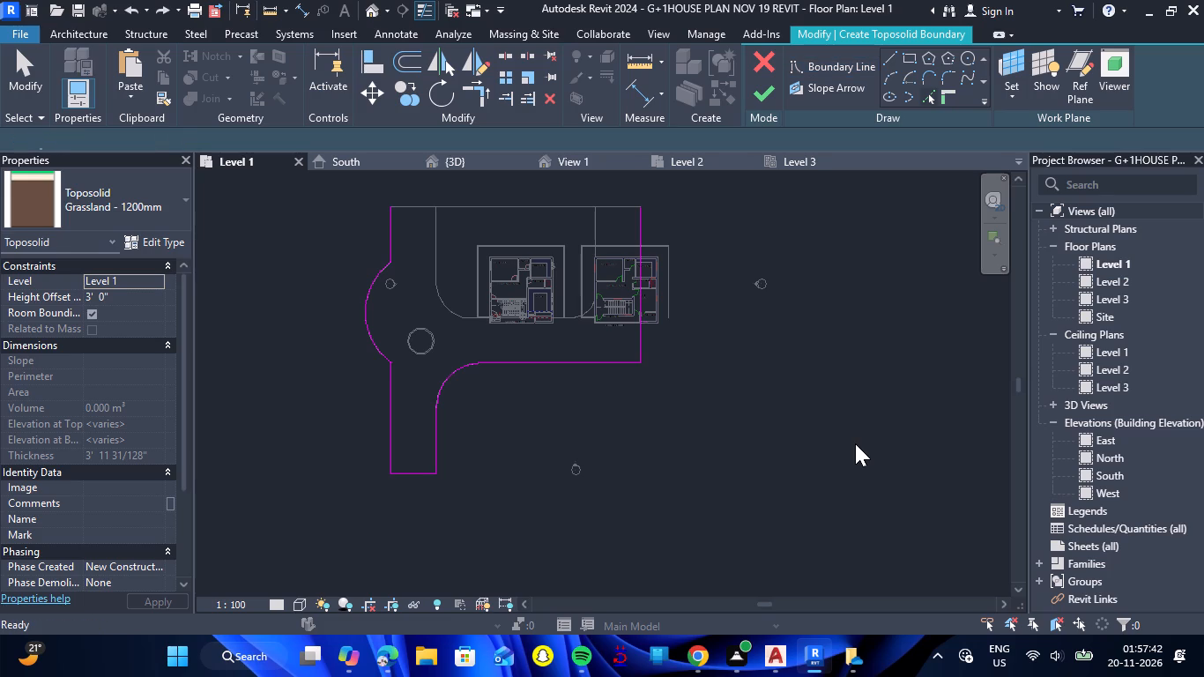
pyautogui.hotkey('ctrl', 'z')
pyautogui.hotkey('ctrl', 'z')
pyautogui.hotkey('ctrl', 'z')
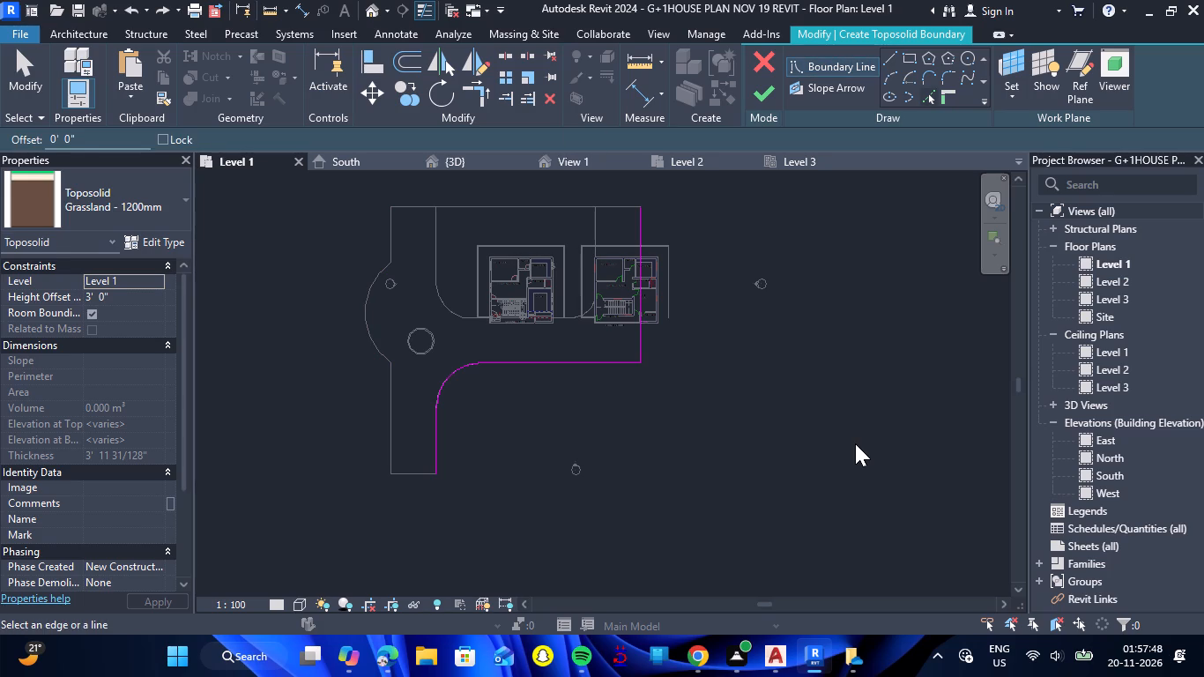
# Close the boundary with lines from the path's south-east corner, 140' 0" east, 119' 0" north and 49' 0" west, and finish the Toposolid.
pyautogui.click(888, 59)
pyautogui.click(435, 476)
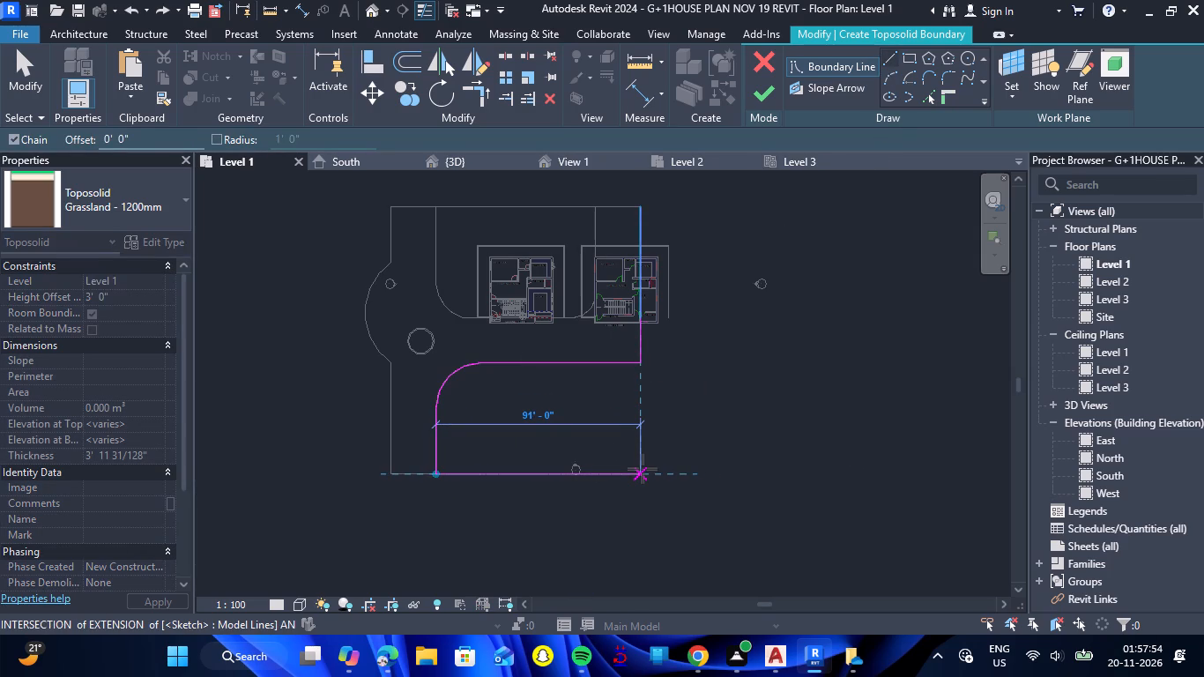
pyautogui.click(747, 470)
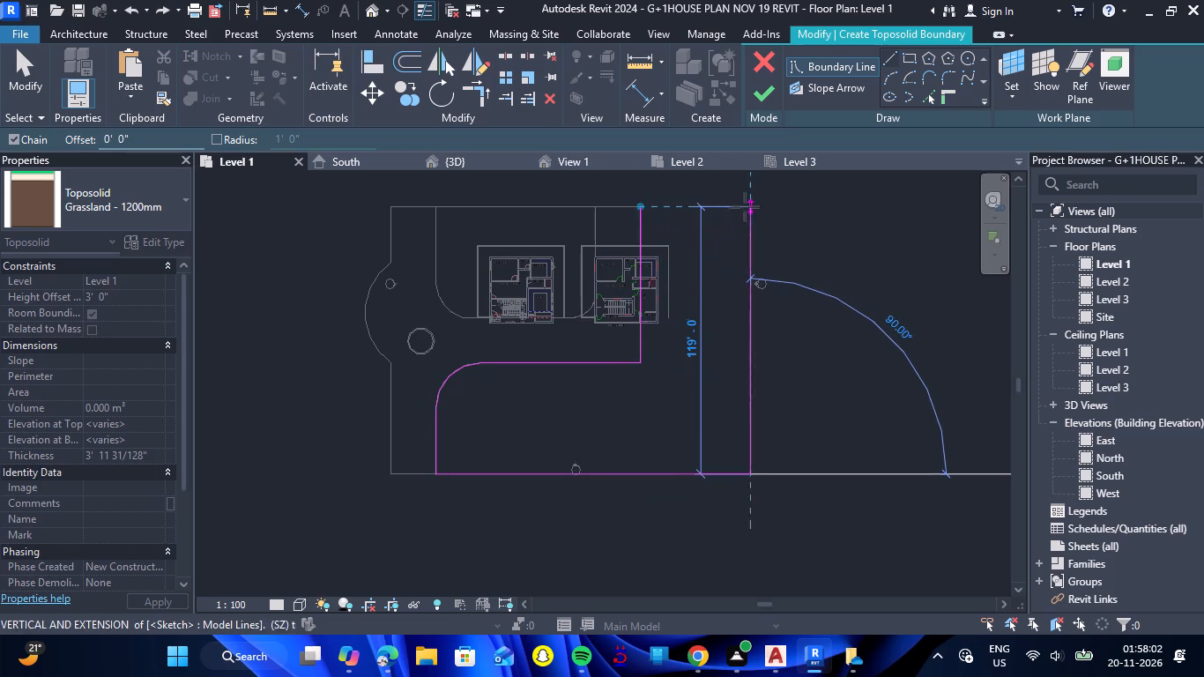
pyautogui.click(754, 205)
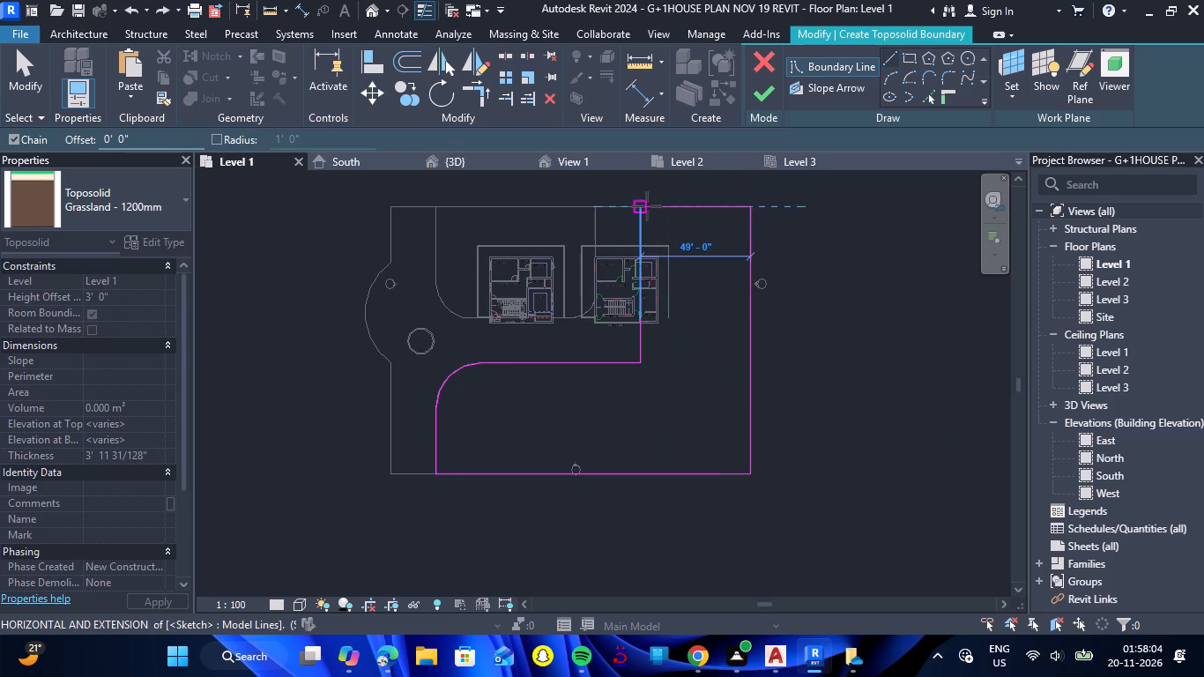
pyautogui.click(647, 206)
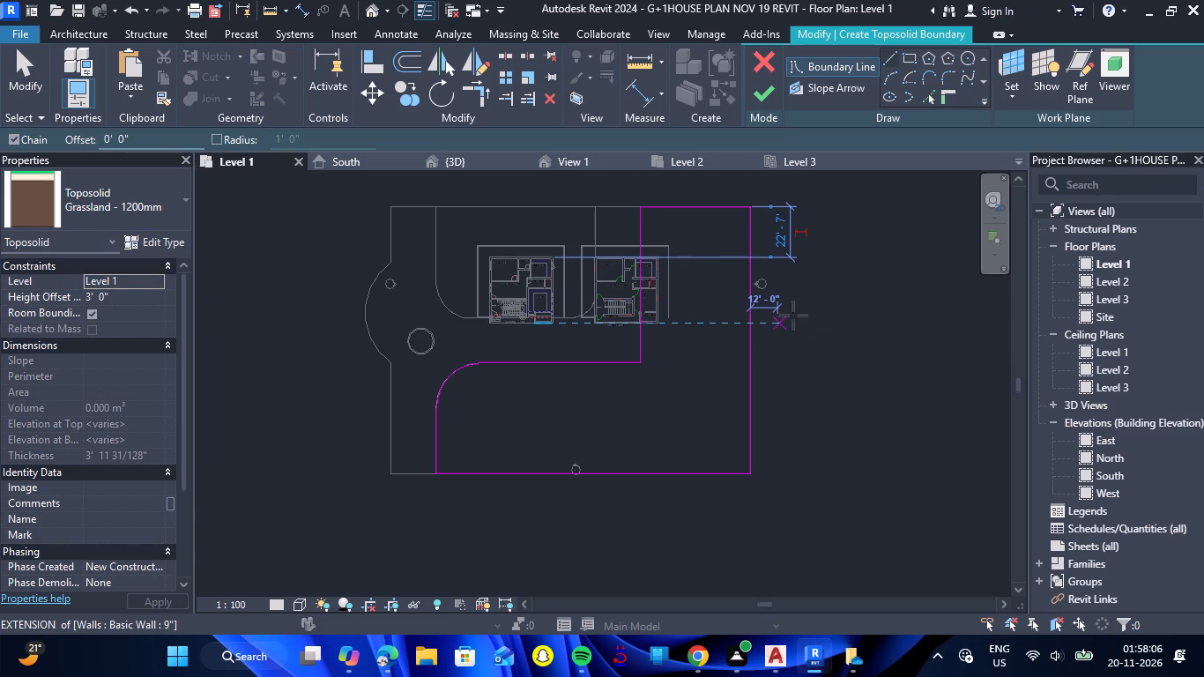
pyautogui.press('Escape')
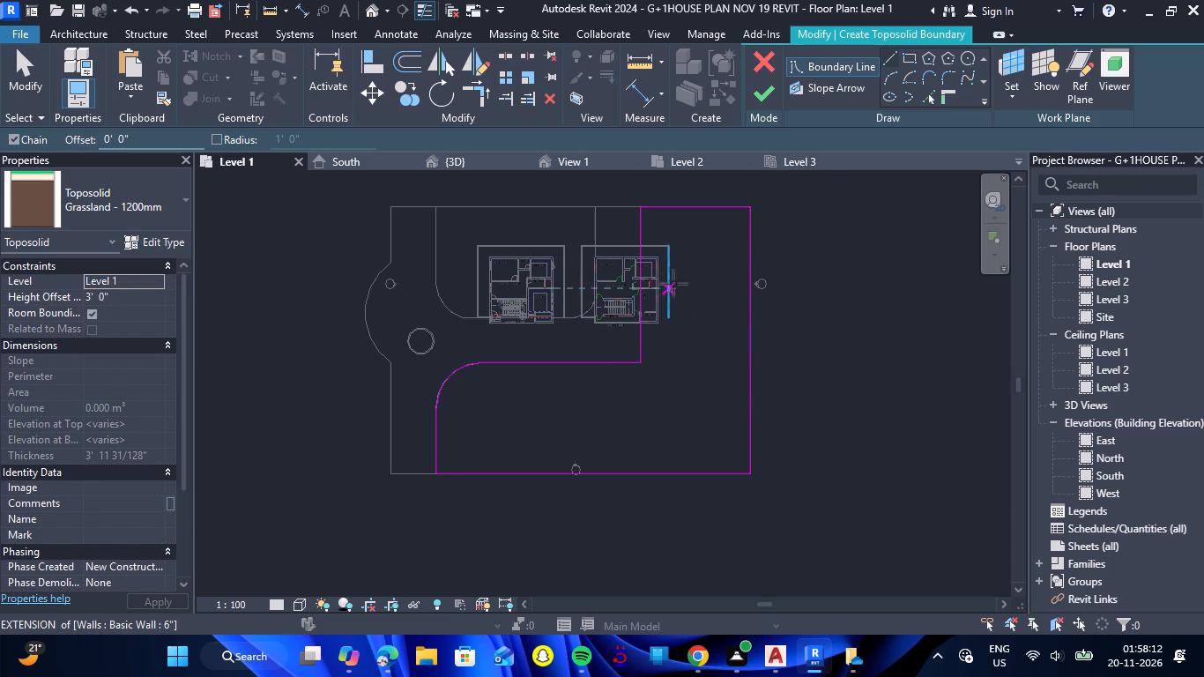
pyautogui.click(765, 104)
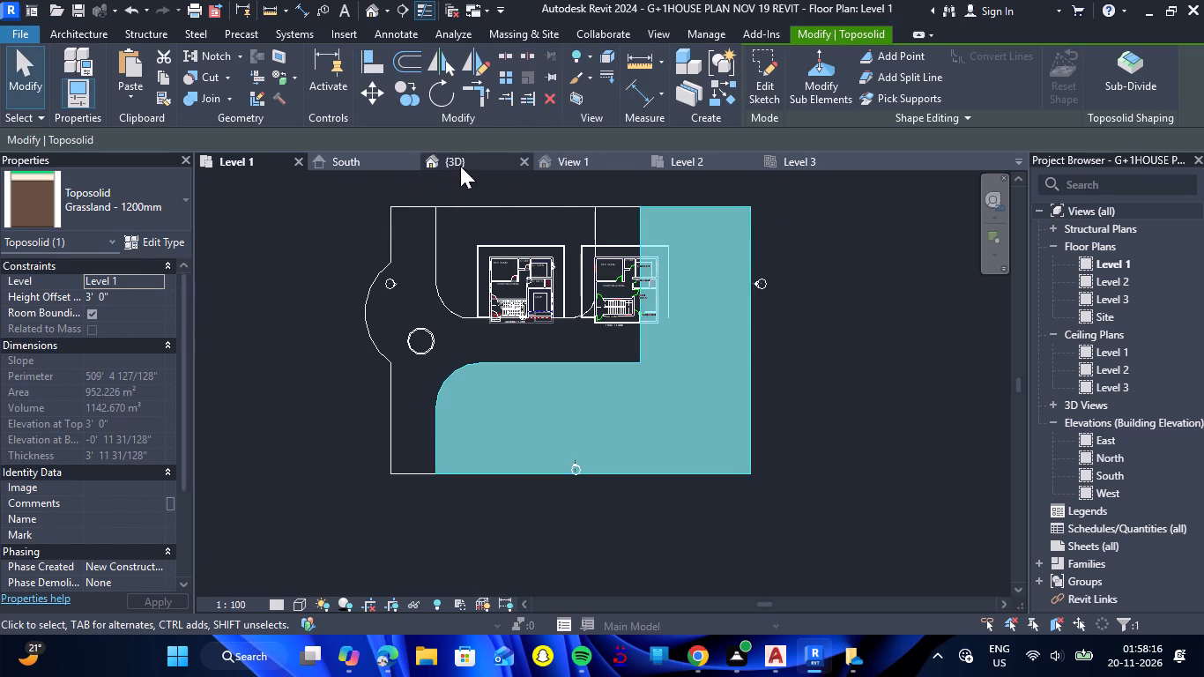
# Set the new grass Toposolid's height offset from Level 1 to 0' 0".
pyautogui.click(128, 294)
pyautogui.press('0')
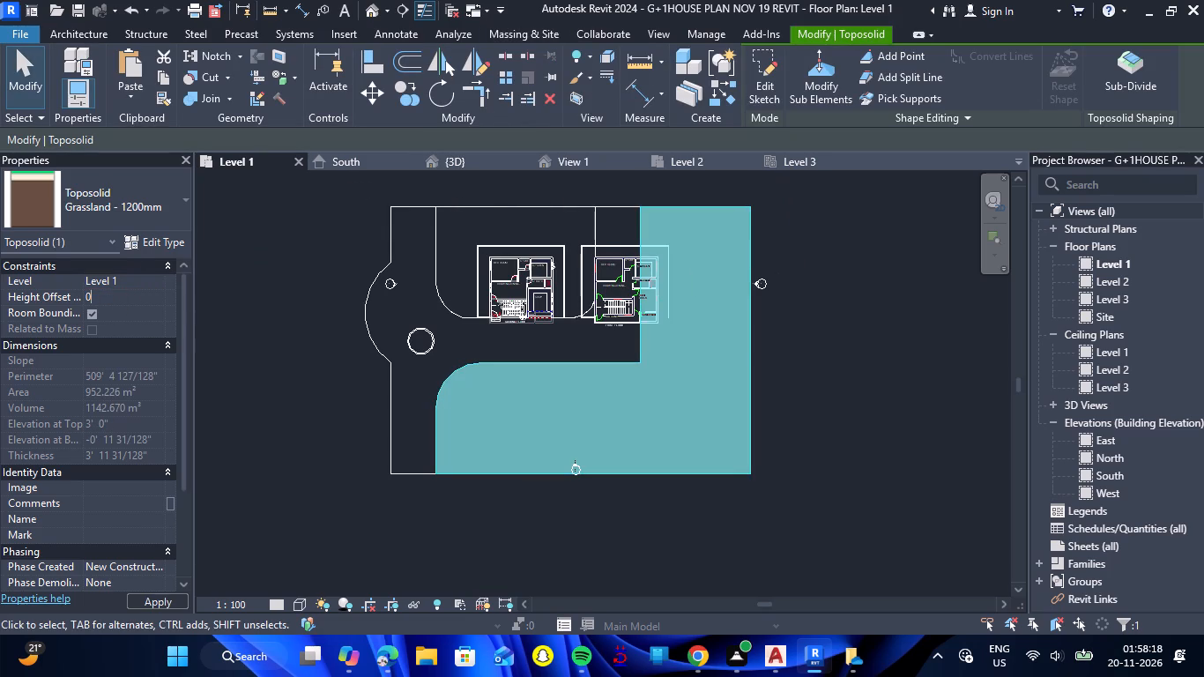
pyautogui.press('Return')
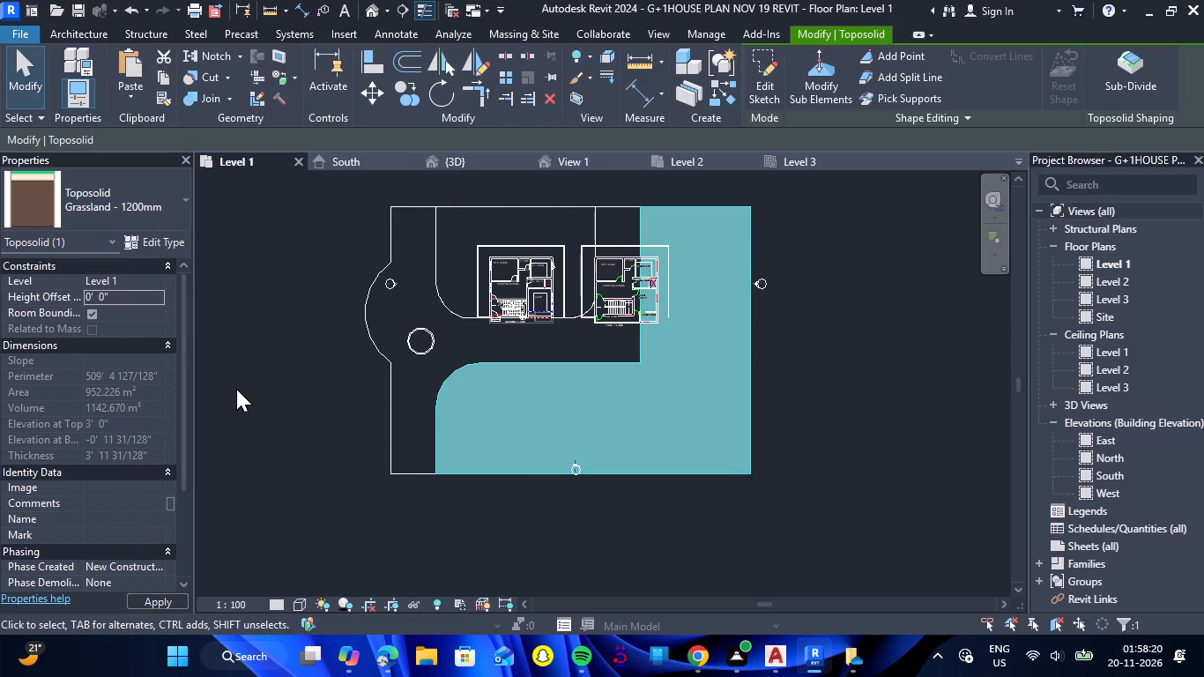
pyautogui.click(236, 389)
# Examine in the 3D view how the new grass area meets the path and the ground around the house.
pyautogui.click(443, 166)
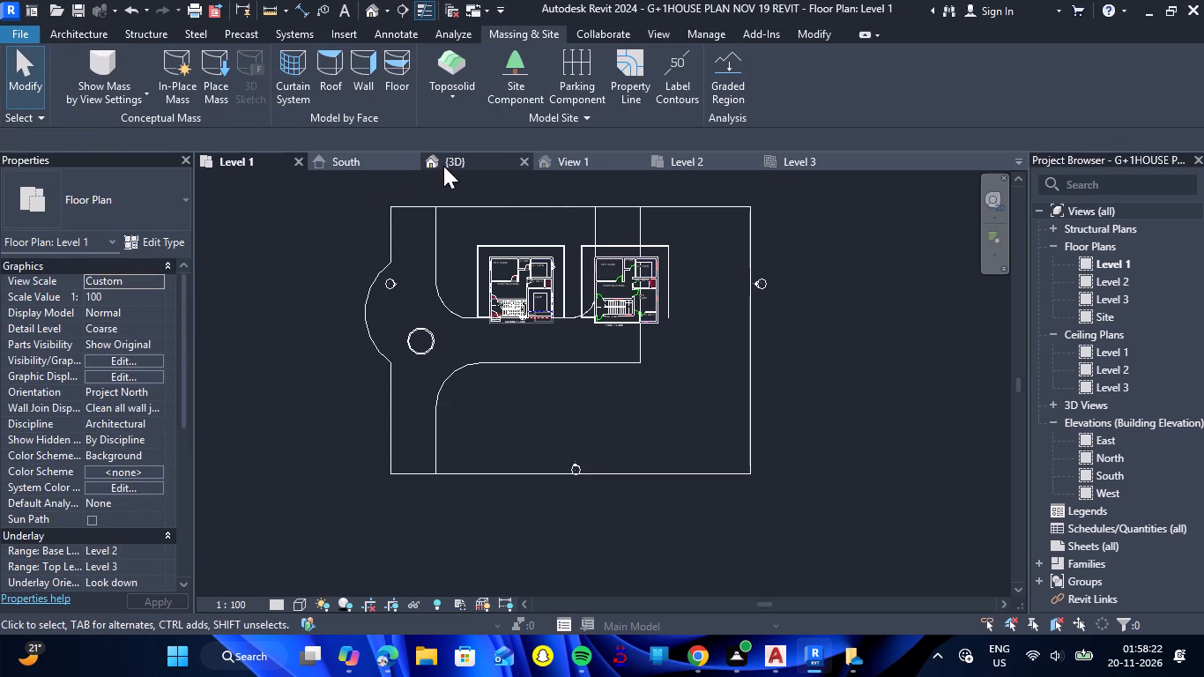
pyautogui.scroll(-6, 446, 257)
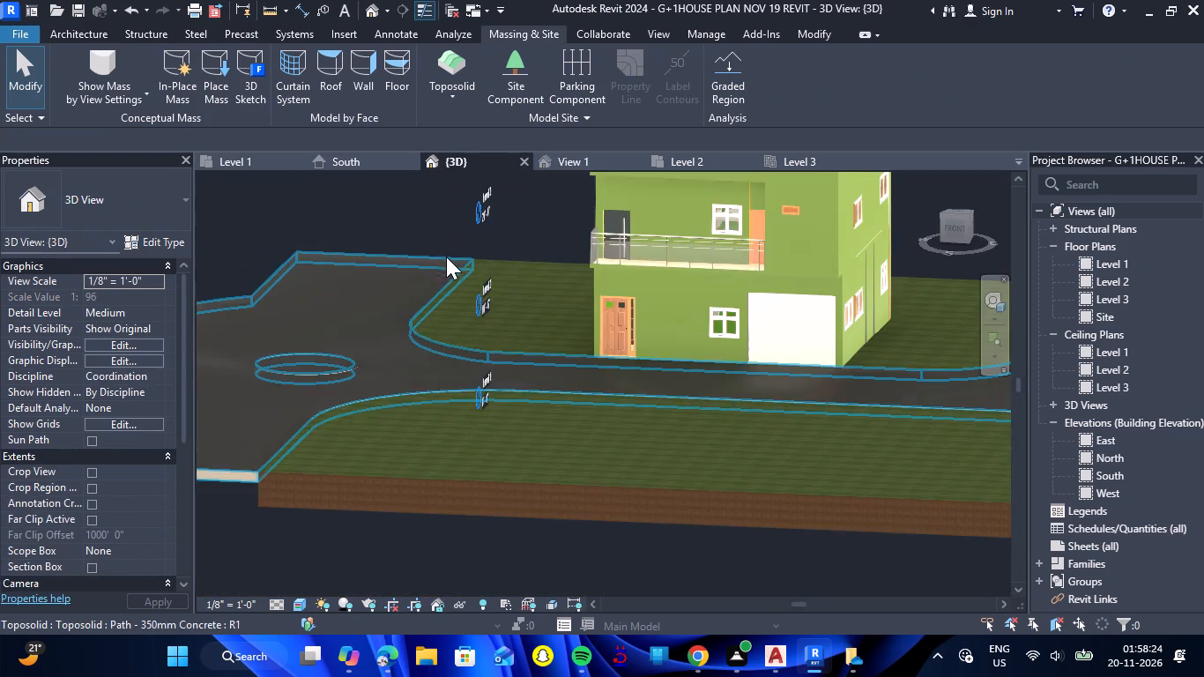
pyautogui.scroll(-1, 446, 257)
pyautogui.scroll(-3, 364, 501)
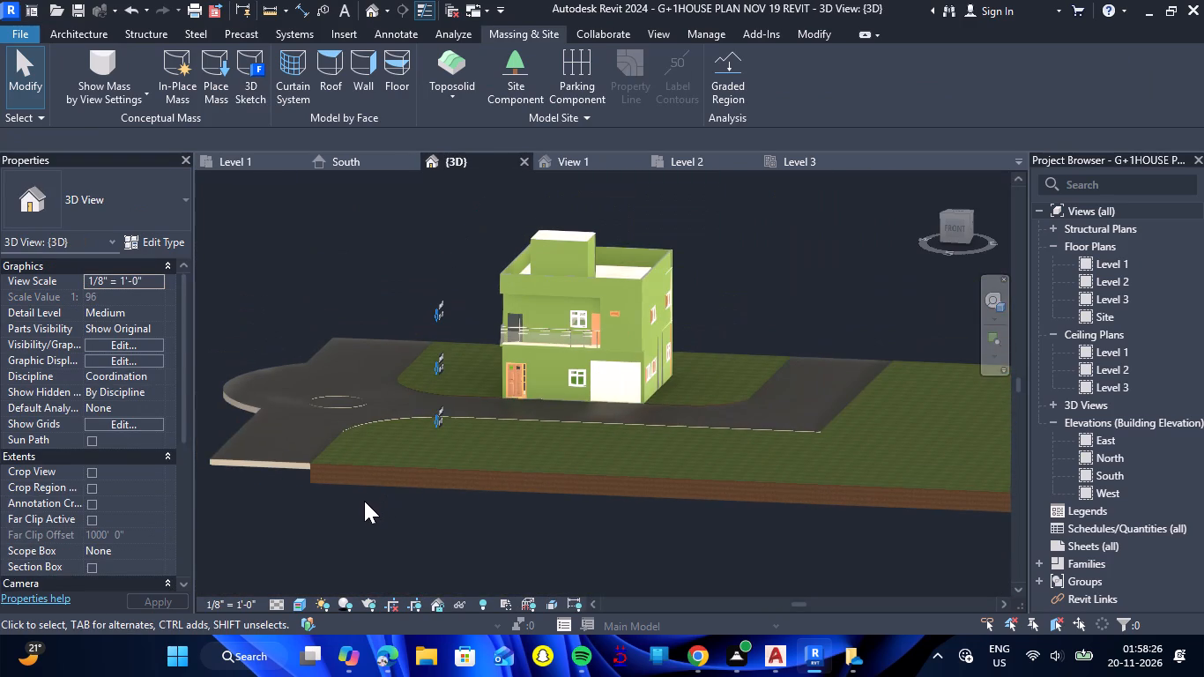
pyautogui.scroll(-2, 375, 469)
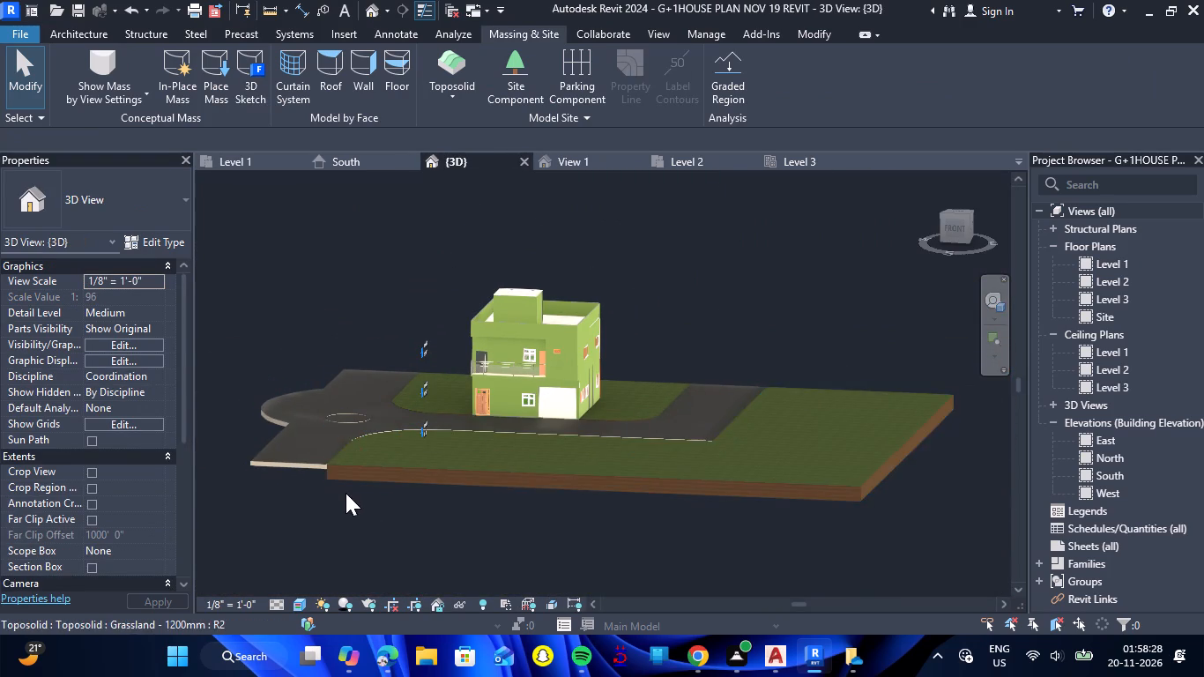
pyautogui.scroll(-2, 351, 512)
pyautogui.scroll(4, 249, 529)
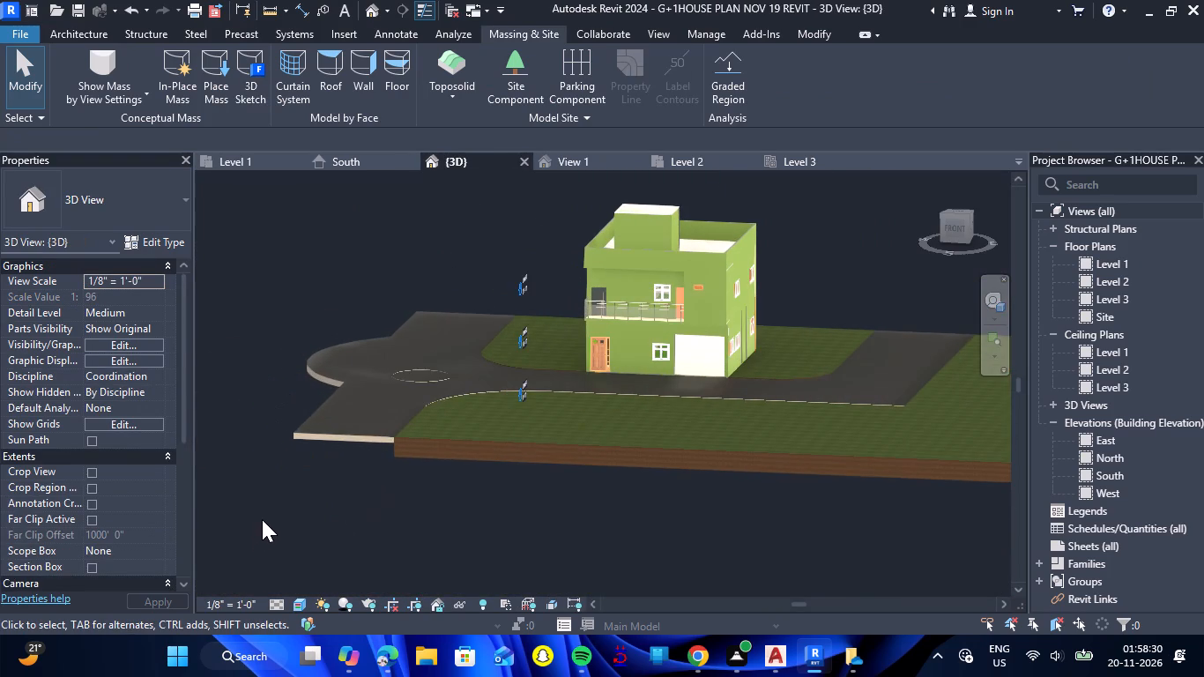
pyautogui.scroll(1, 262, 519)
pyautogui.moveTo(291, 502); pyautogui.dragTo(346, 500)
pyautogui.keyDown('shift'); pyautogui.moveTo(291, 502); pyautogui.dragTo(346, 500, button='right'); pyautogui.keyUp('shift')
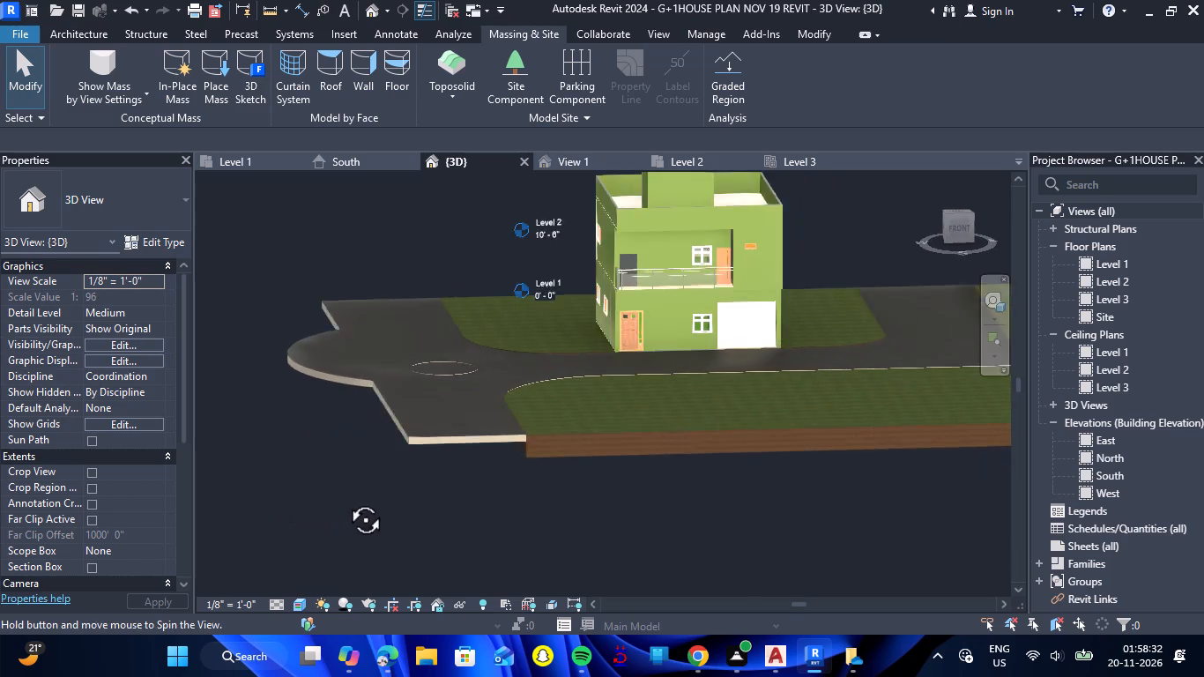
pyautogui.moveTo(346, 500); pyautogui.dragTo(402, 514)
pyautogui.keyDown('shift'); pyautogui.moveTo(346, 500); pyautogui.dragTo(402, 514, button='right'); pyautogui.keyUp('shift')
pyautogui.scroll(-2, 445, 512)
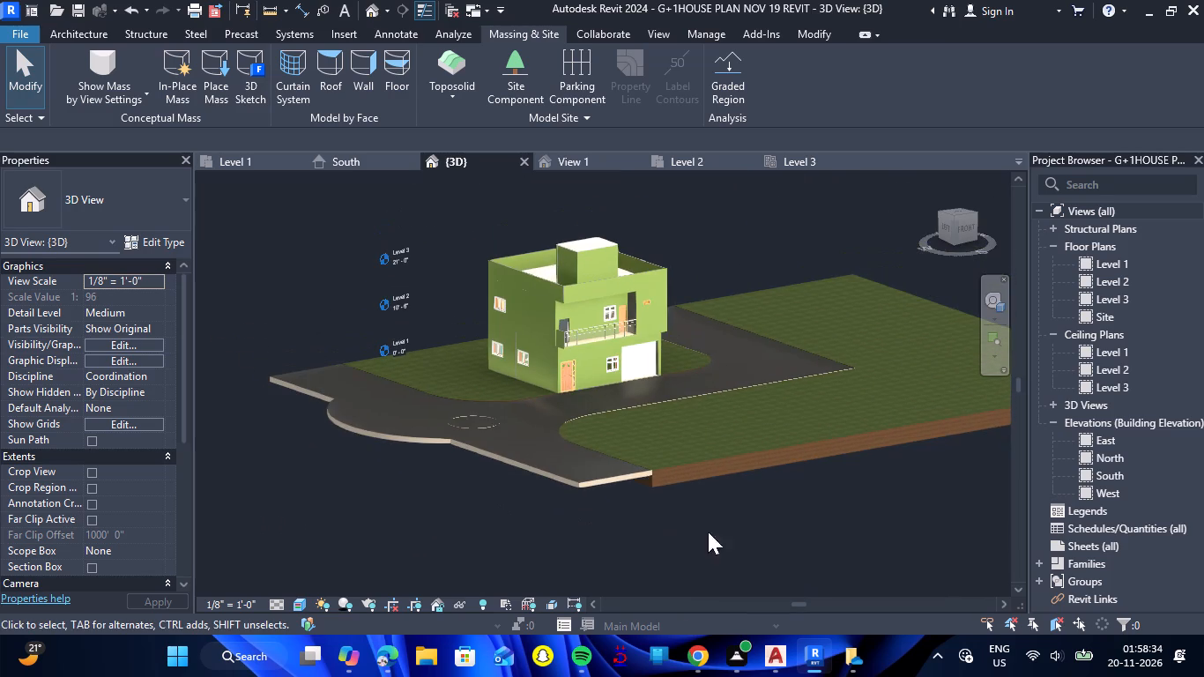
pyautogui.scroll(4, 838, 515)
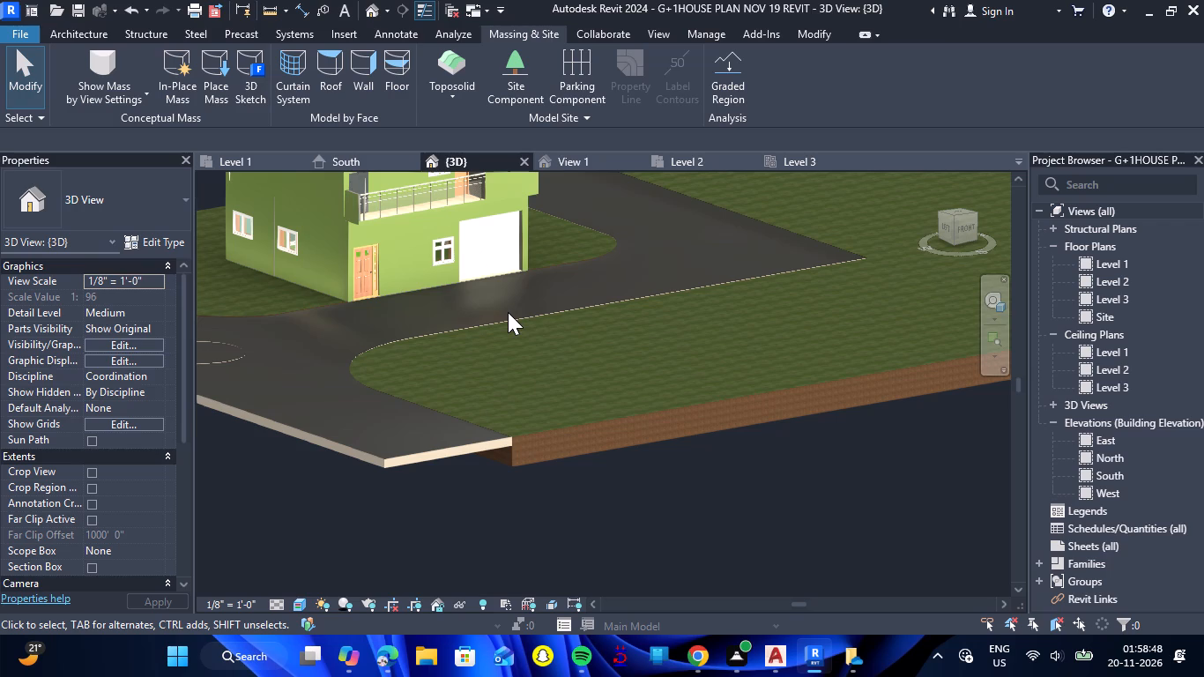
pyautogui.scroll(-3, 513, 321)
pyautogui.scroll(-1, 420, 352)
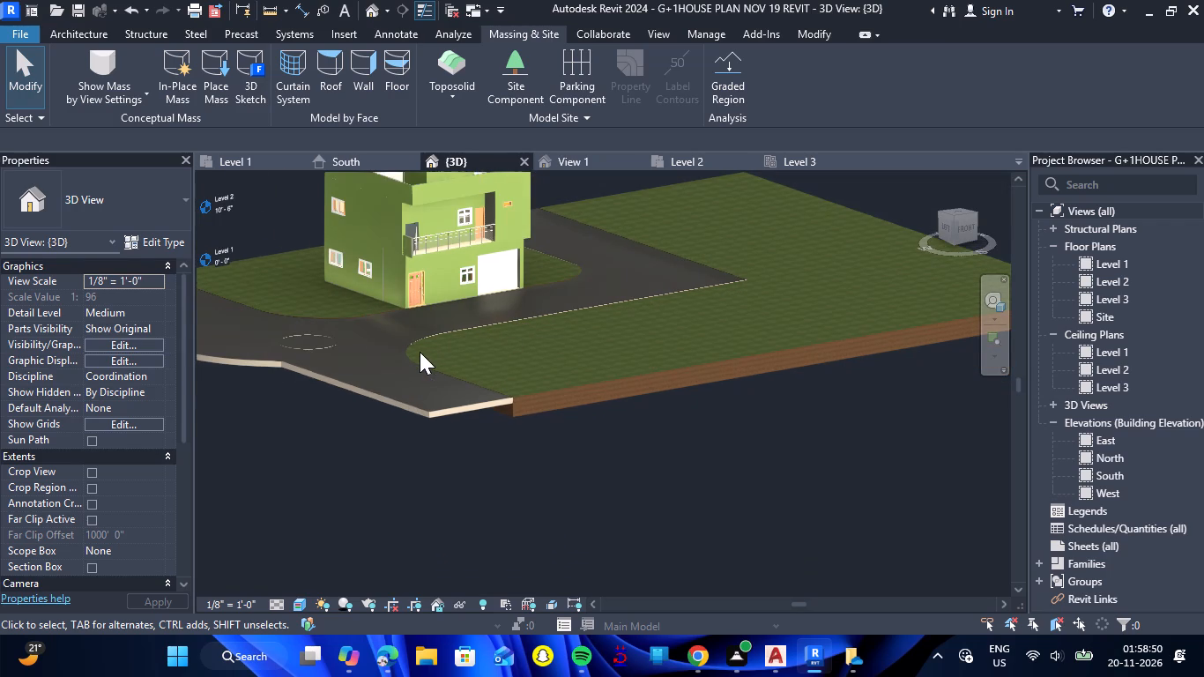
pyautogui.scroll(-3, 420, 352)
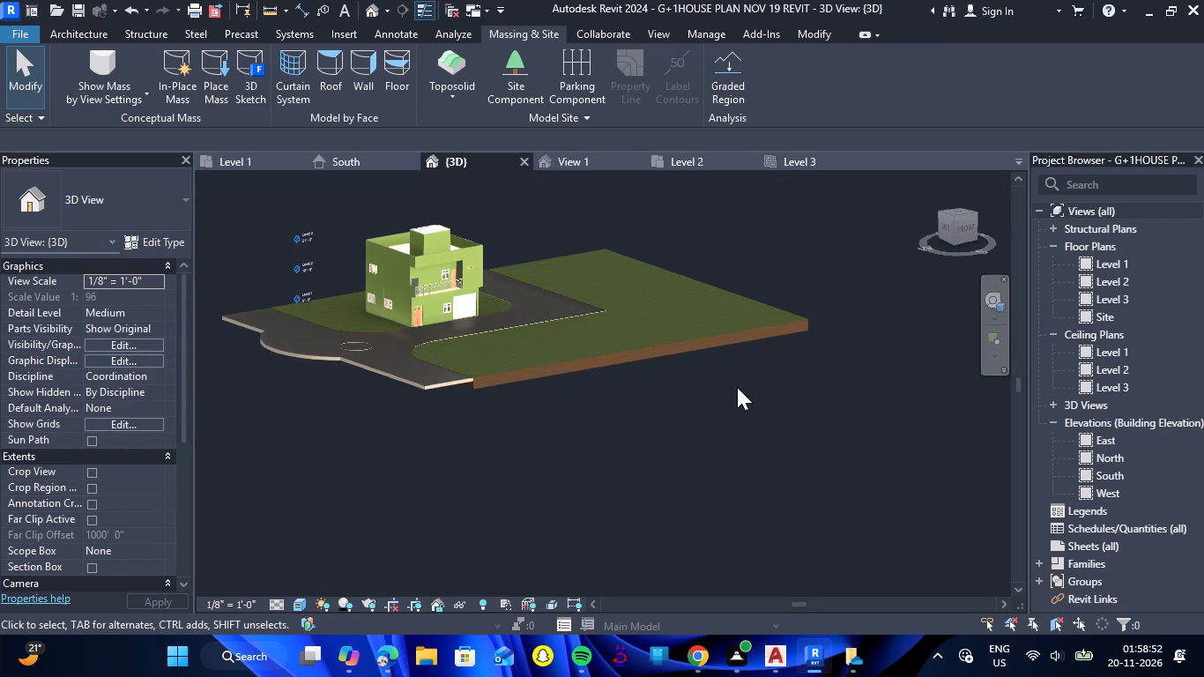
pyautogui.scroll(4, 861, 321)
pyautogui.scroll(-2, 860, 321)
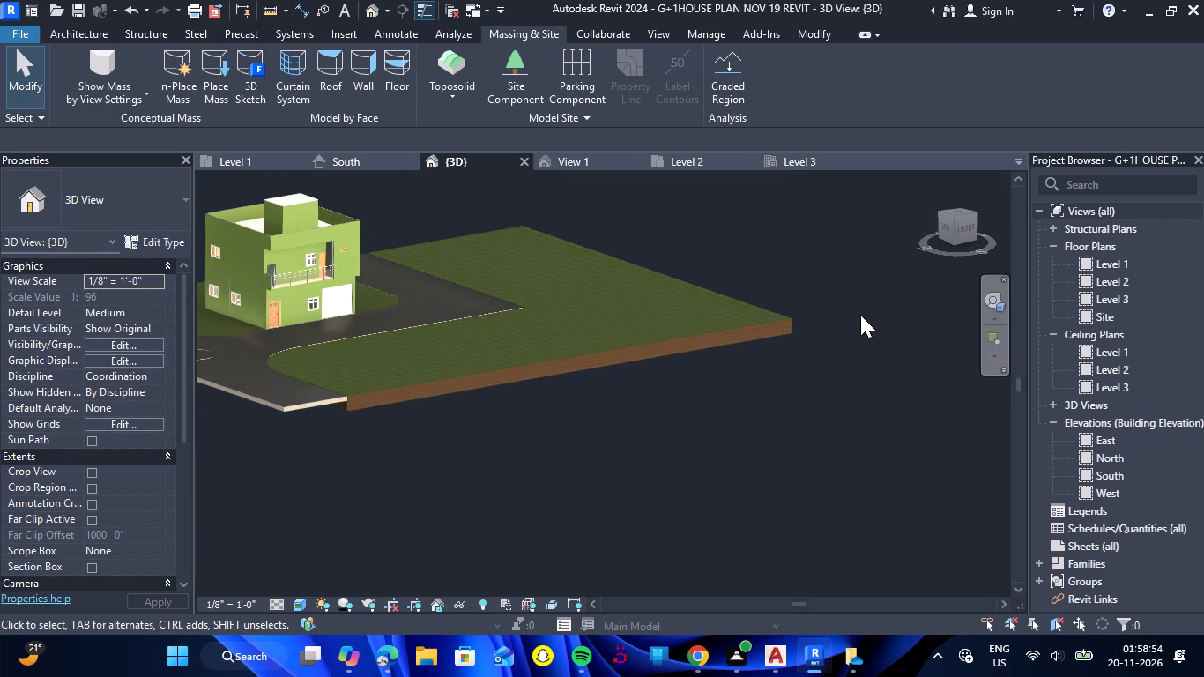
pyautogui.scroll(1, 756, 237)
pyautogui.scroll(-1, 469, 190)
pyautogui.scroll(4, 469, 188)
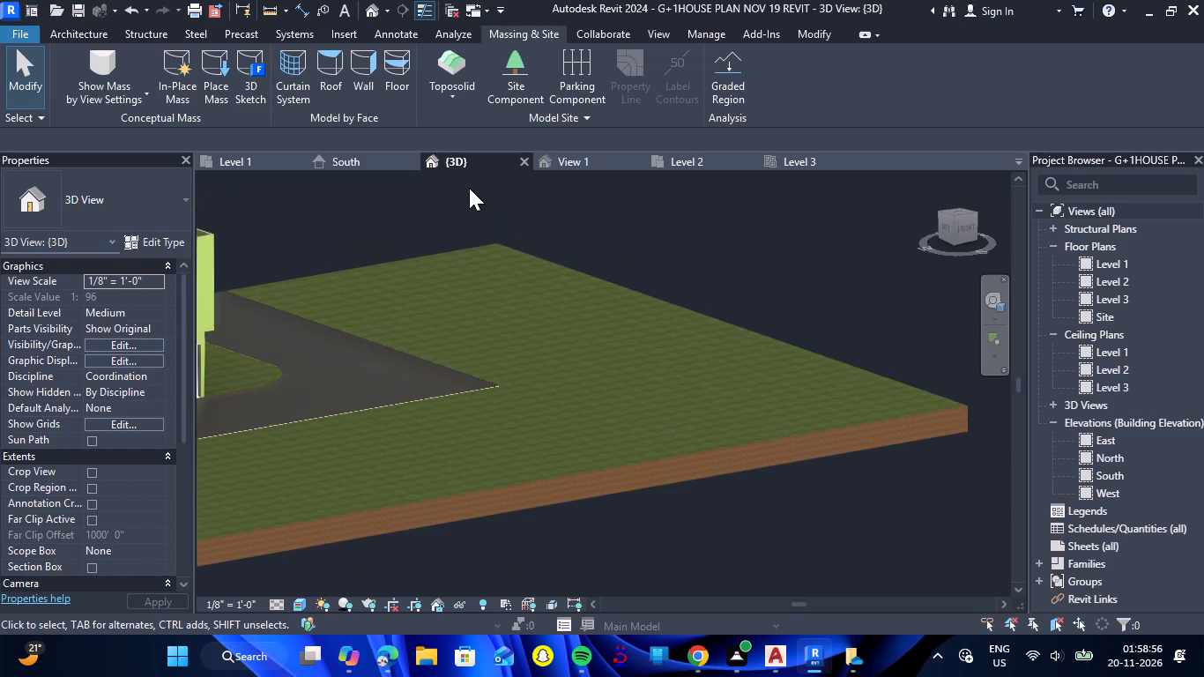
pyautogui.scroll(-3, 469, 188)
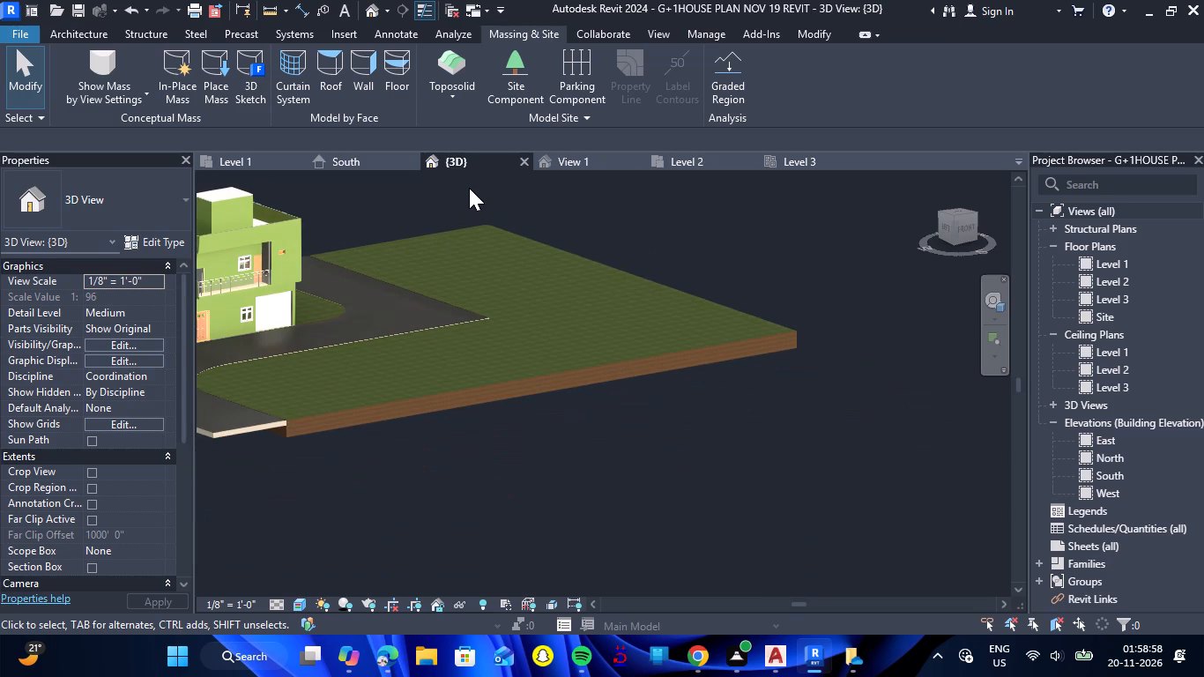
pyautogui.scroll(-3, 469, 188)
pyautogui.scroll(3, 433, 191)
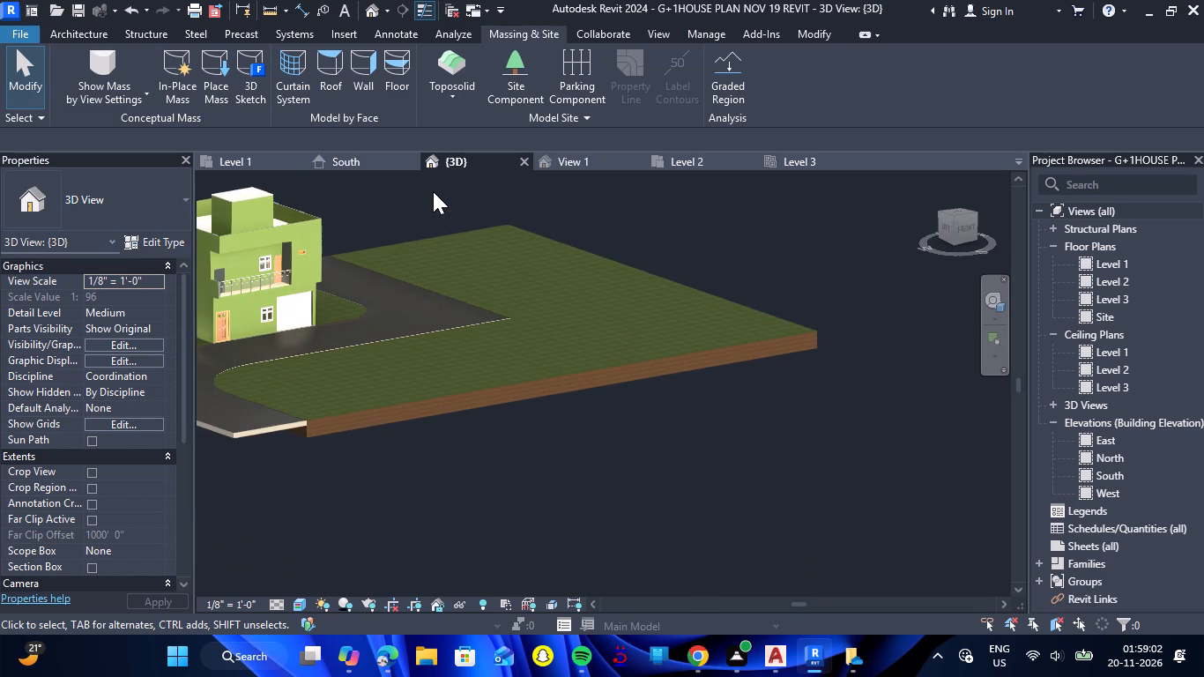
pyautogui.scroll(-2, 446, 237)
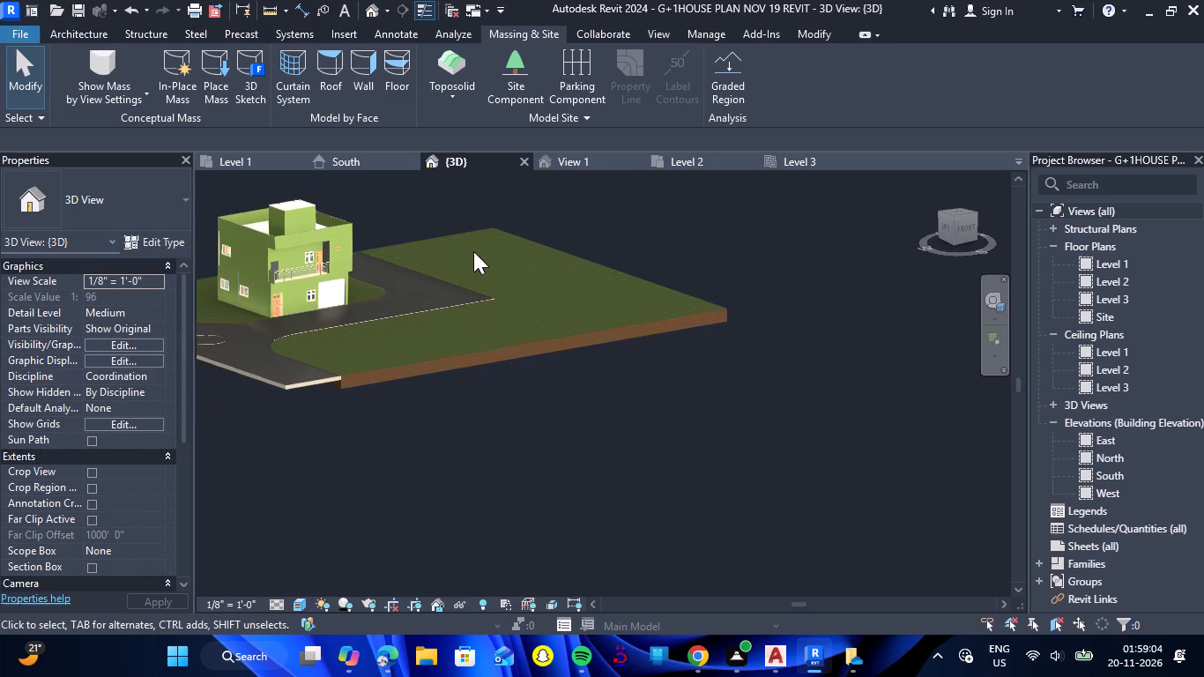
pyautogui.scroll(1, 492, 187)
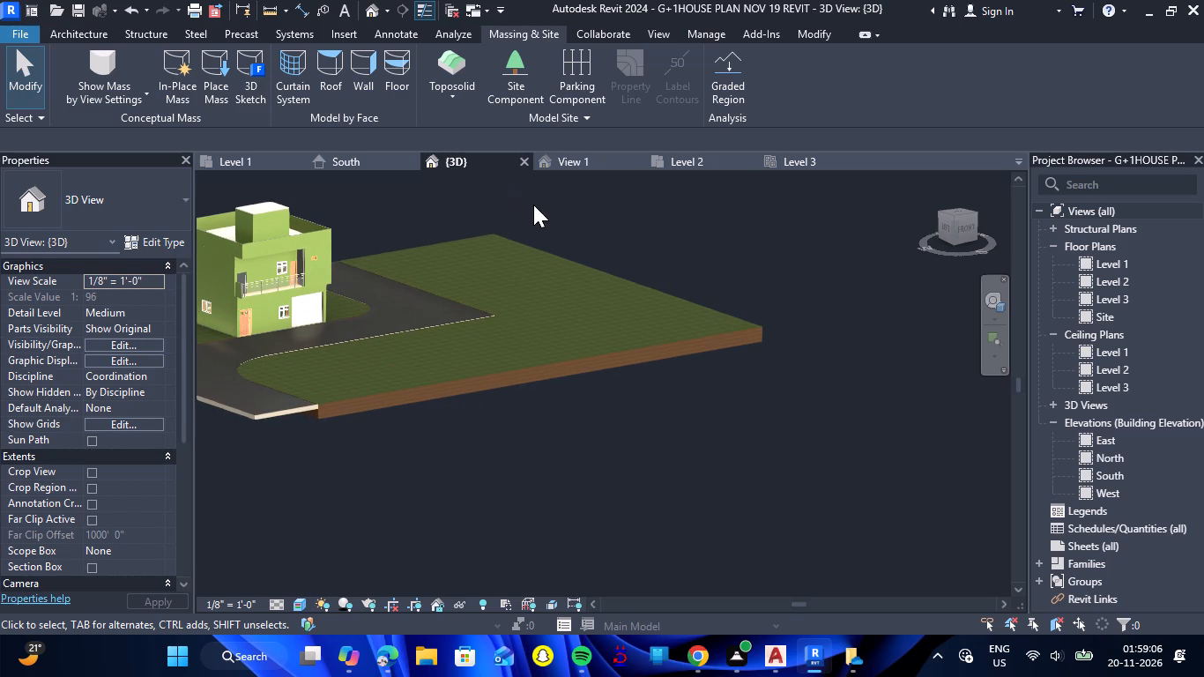
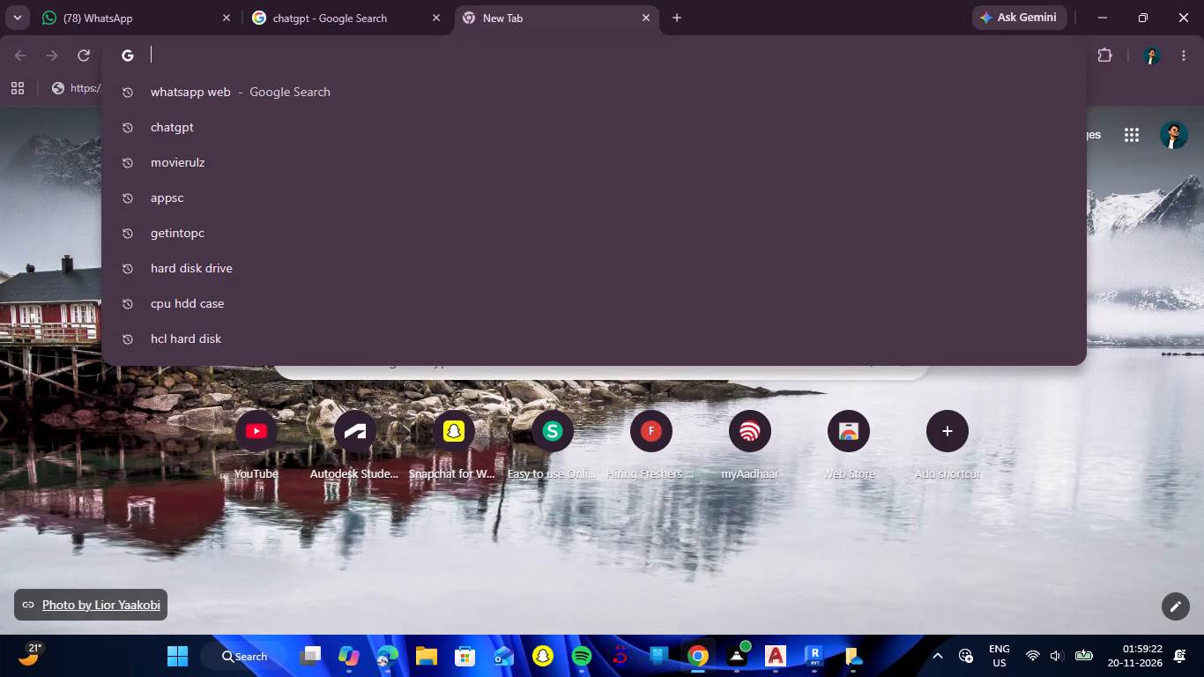
# Search the web for "football court revit family".
pyautogui.write('FOO')
pyautogui.press('t')
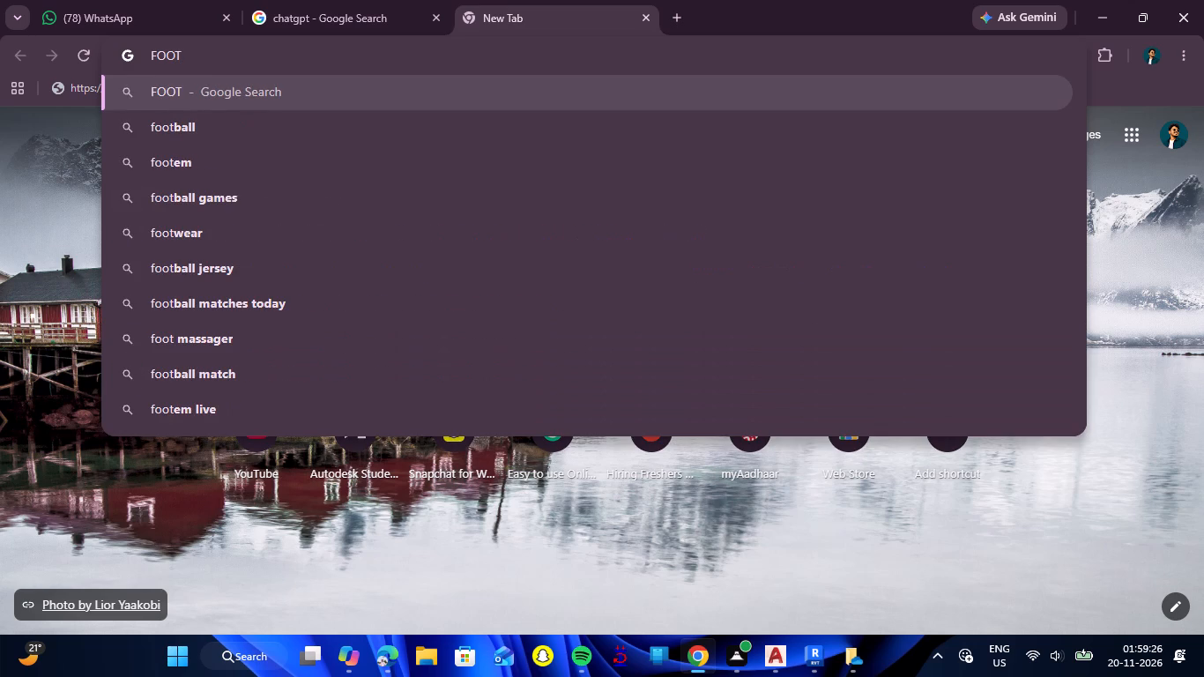
pyautogui.write('BALL COURT')
pyautogui.press('space')
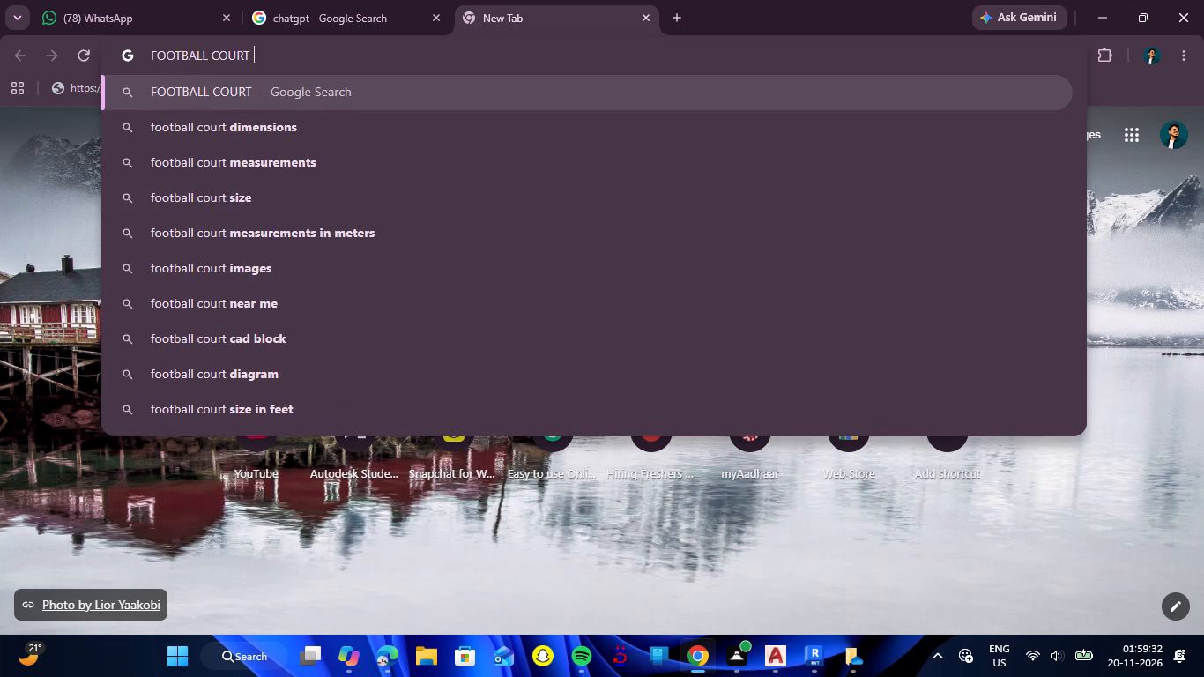
pyautogui.write('IN')
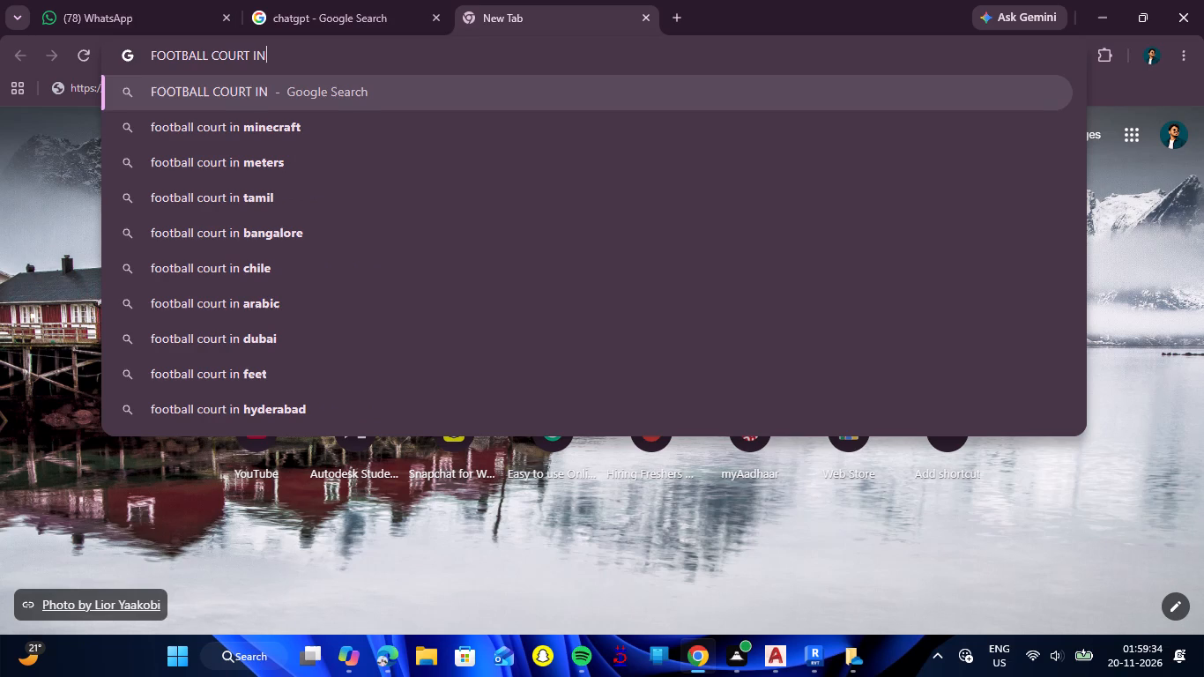
pyautogui.press('BackSpace')
pyautogui.press('BackSpace')
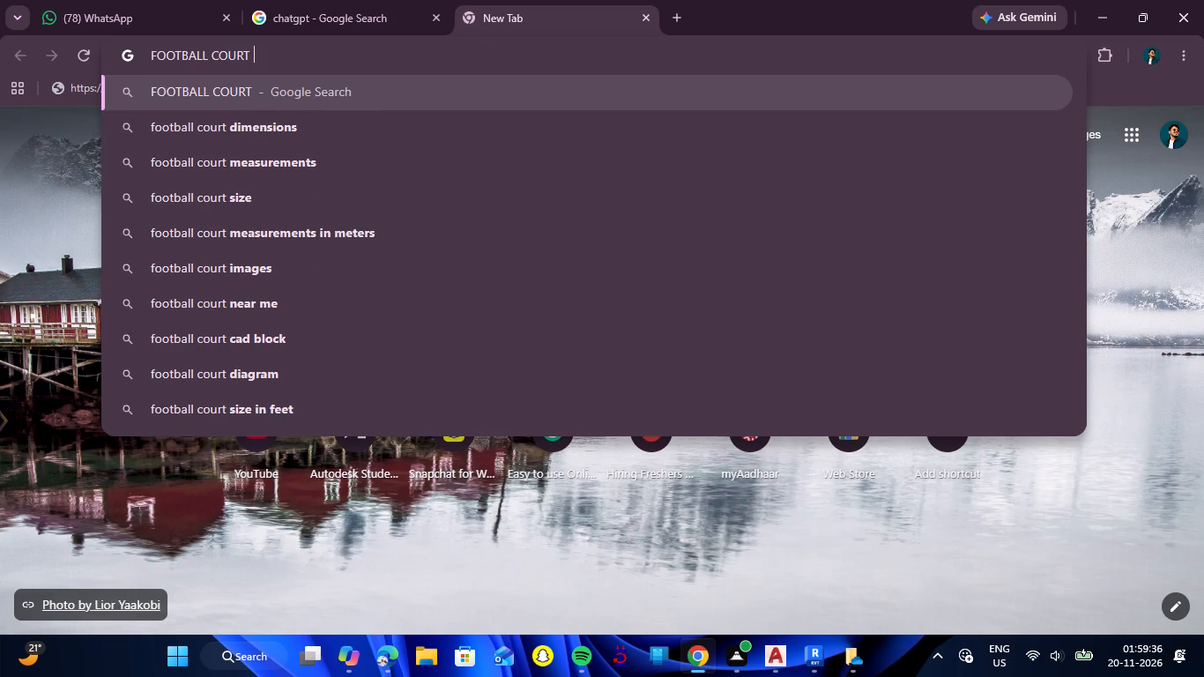
pyautogui.write('REVIT')
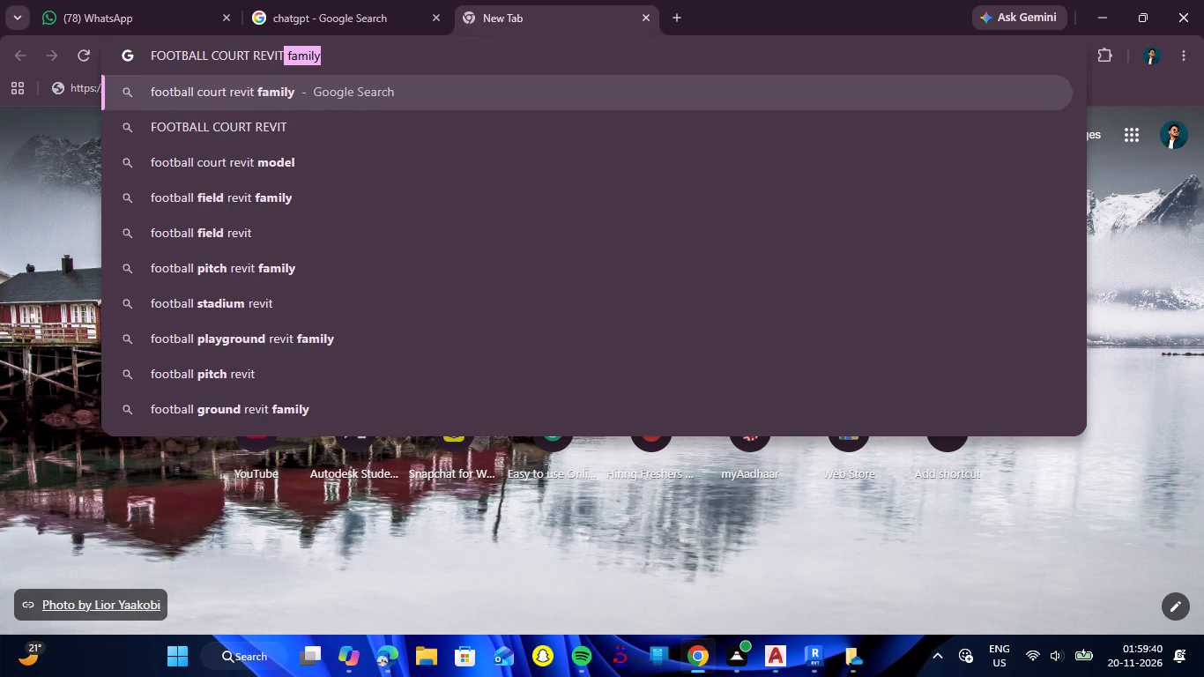
pyautogui.press('Return')
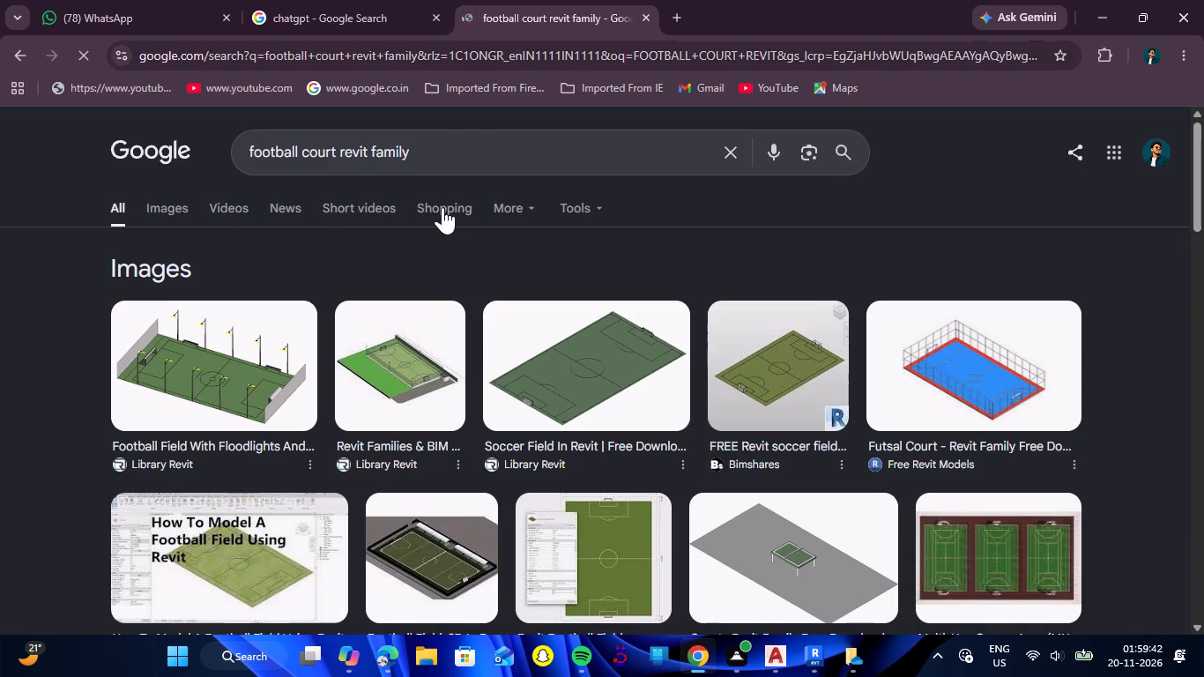
# Look through the search results for a football field family and open Library Revit's Football Field-2D page.
pyautogui.scroll(-6, 391, 226)
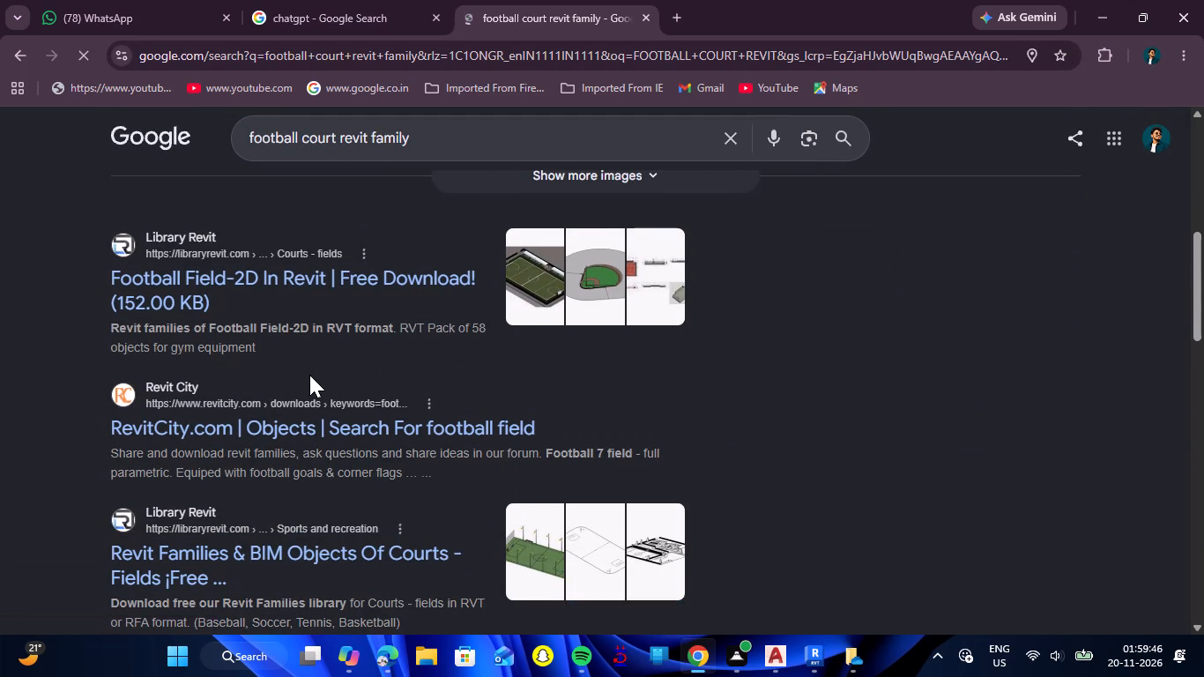
pyautogui.scroll(-4, 325, 351)
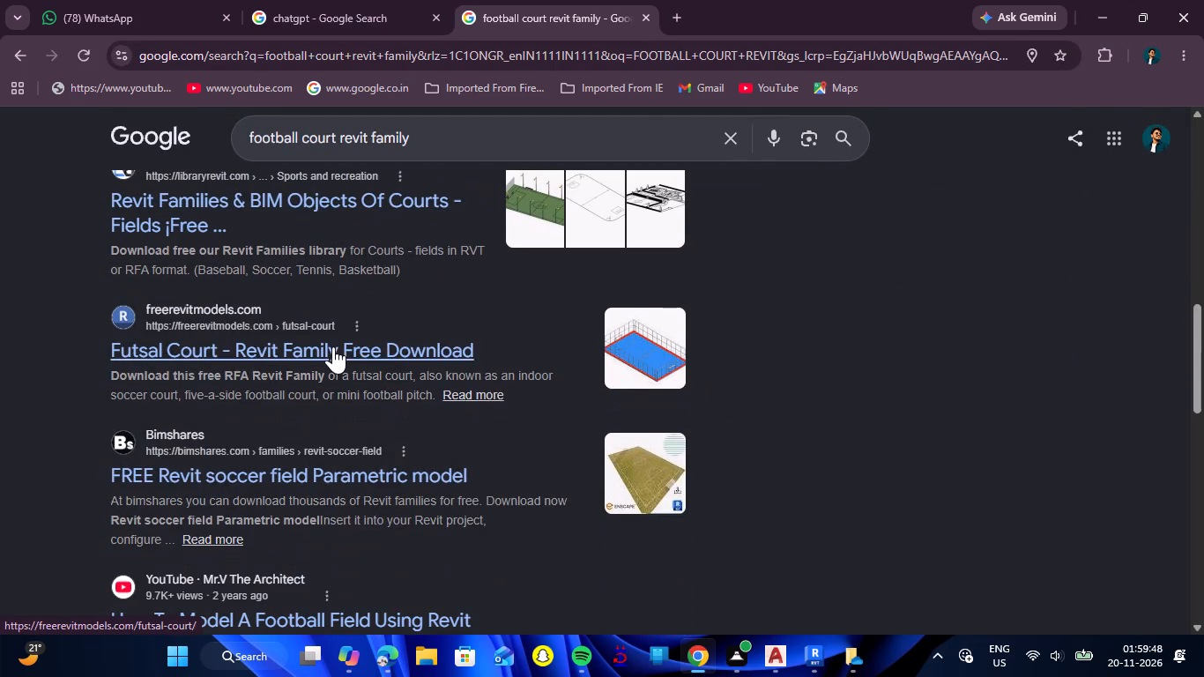
pyautogui.scroll(-1, 314, 391)
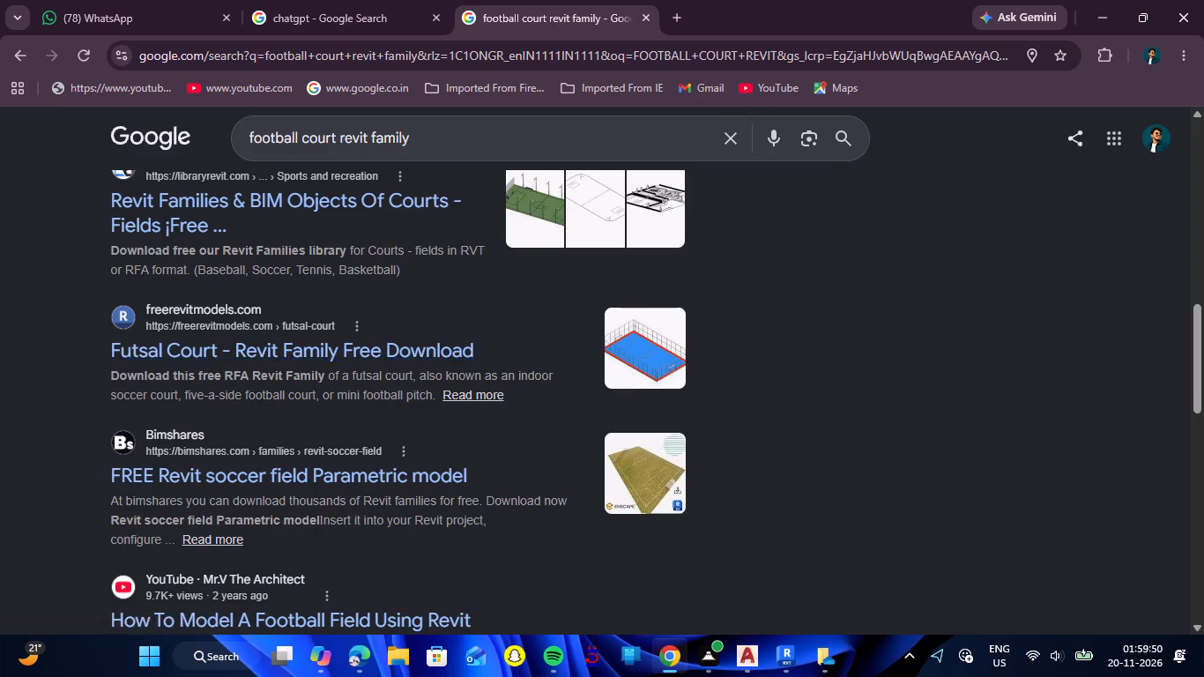
pyautogui.scroll(-2, 314, 391)
pyautogui.scroll(8, 314, 391)
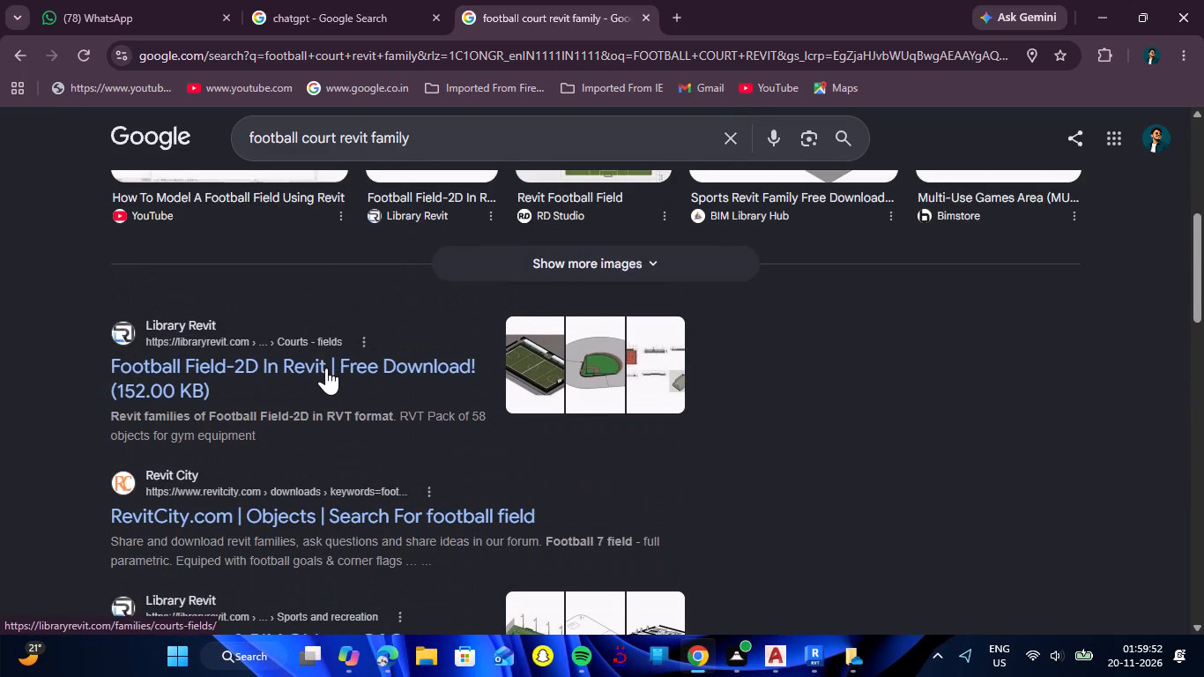
pyautogui.click(326, 368)
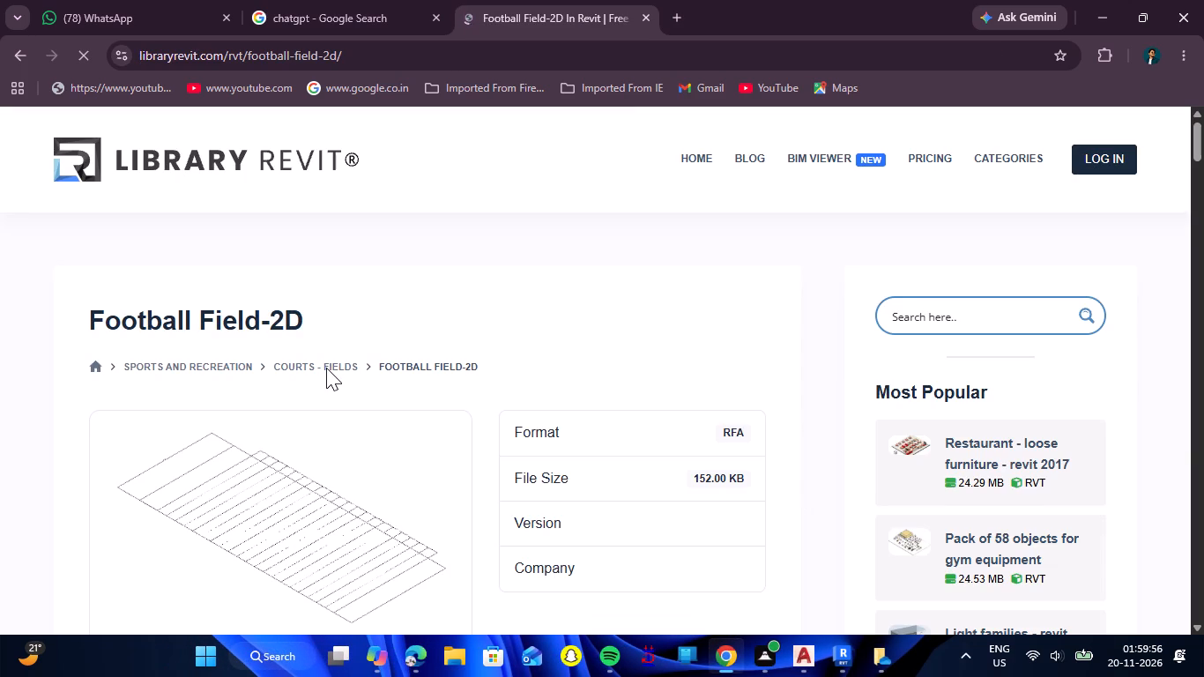
# Examine the related court and field models on the Football Field-2D page, and return to the search results.
pyautogui.scroll(-8, 326, 368)
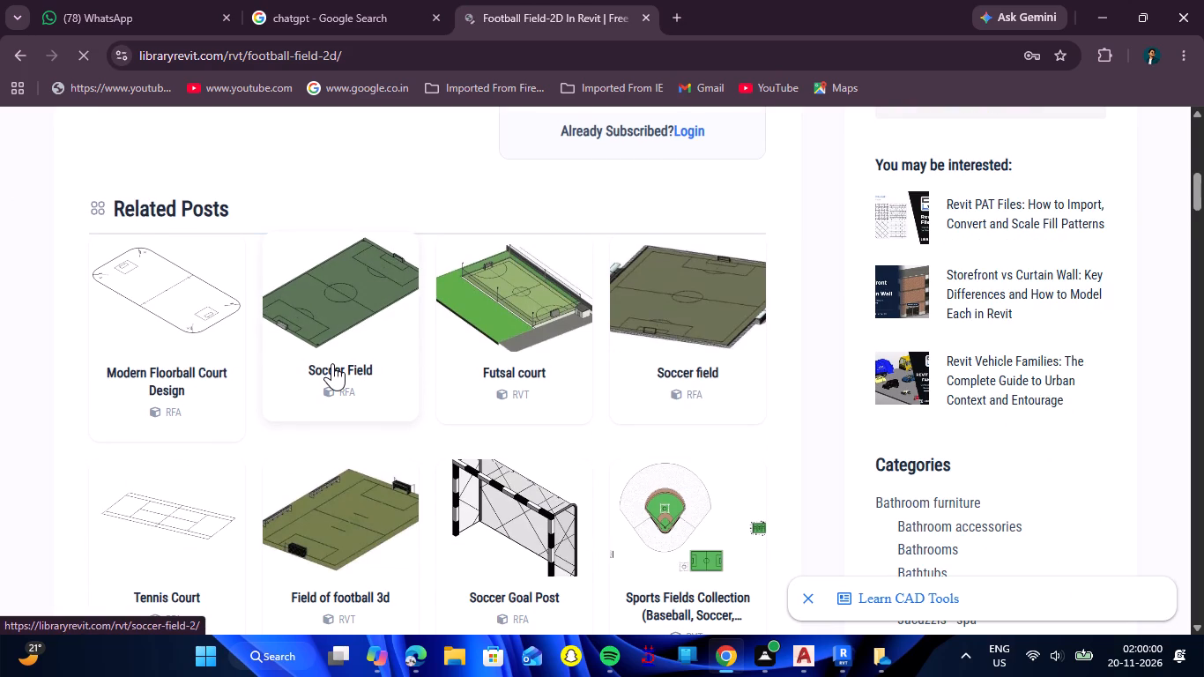
pyautogui.scroll(-1, 261, 381)
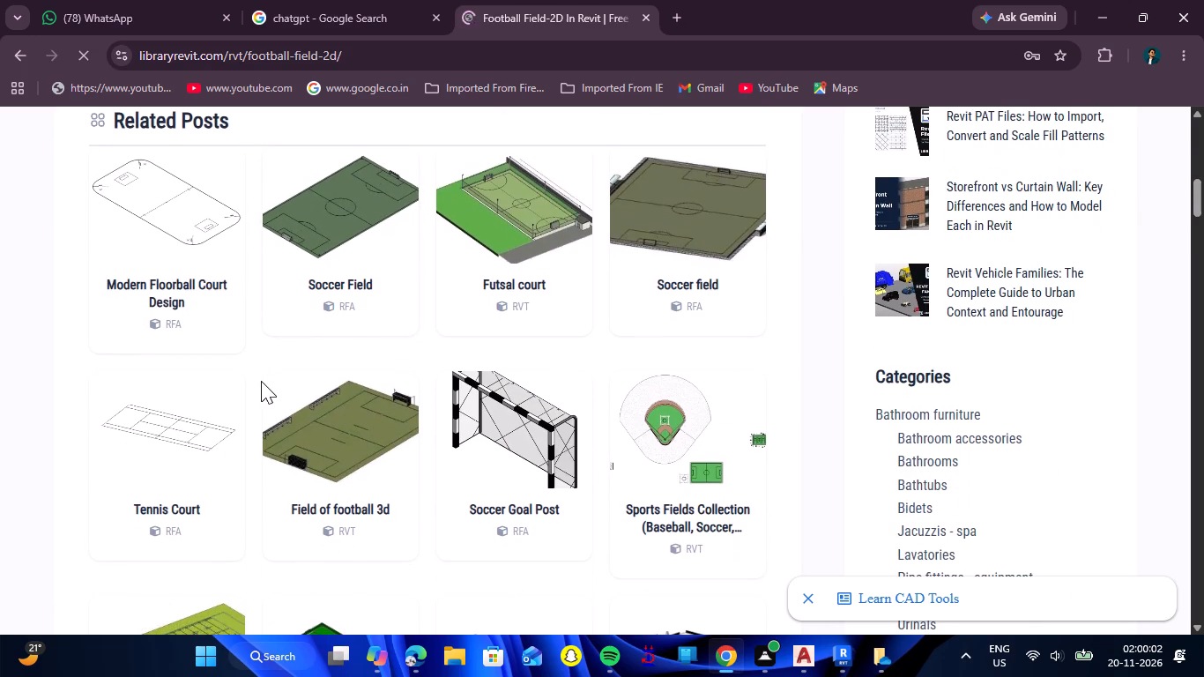
pyautogui.scroll(-5, 261, 381)
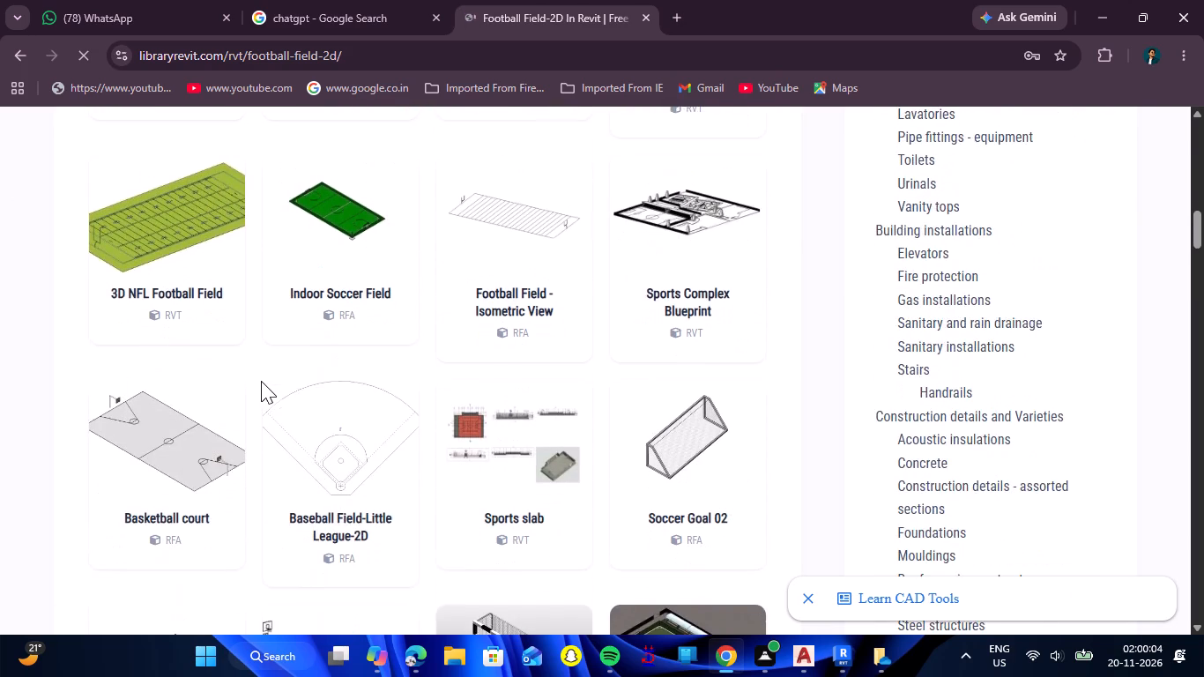
pyautogui.scroll(-3, 261, 381)
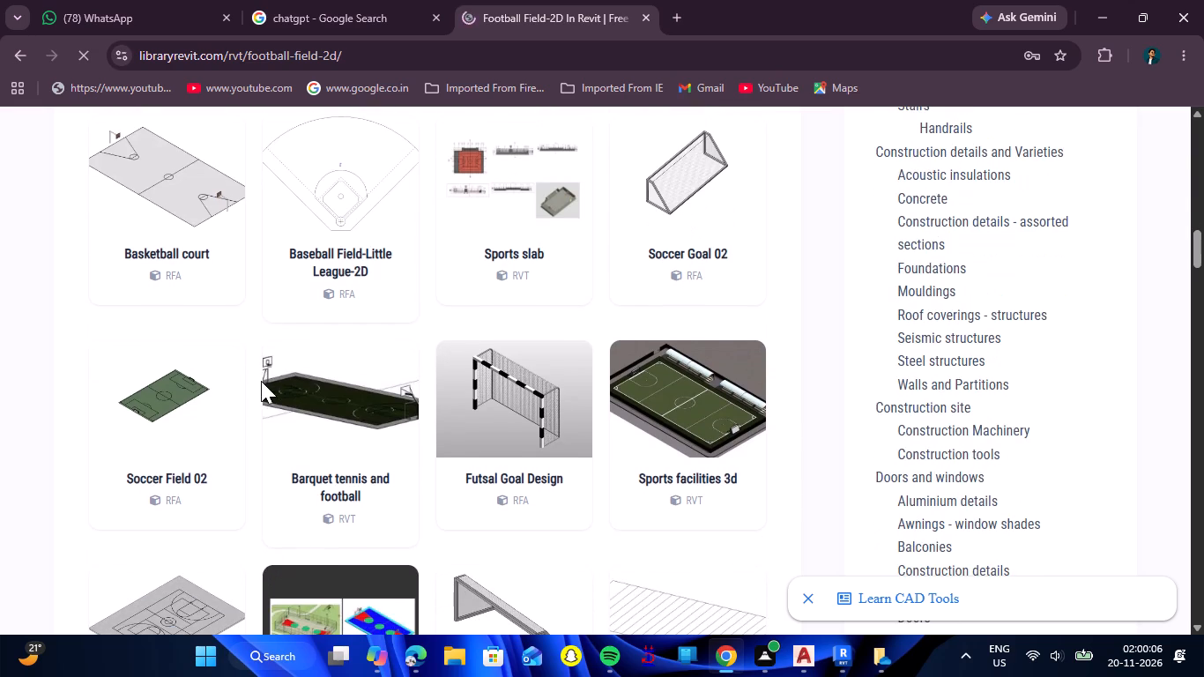
pyautogui.scroll(-2, 264, 376)
pyautogui.scroll(6, 276, 368)
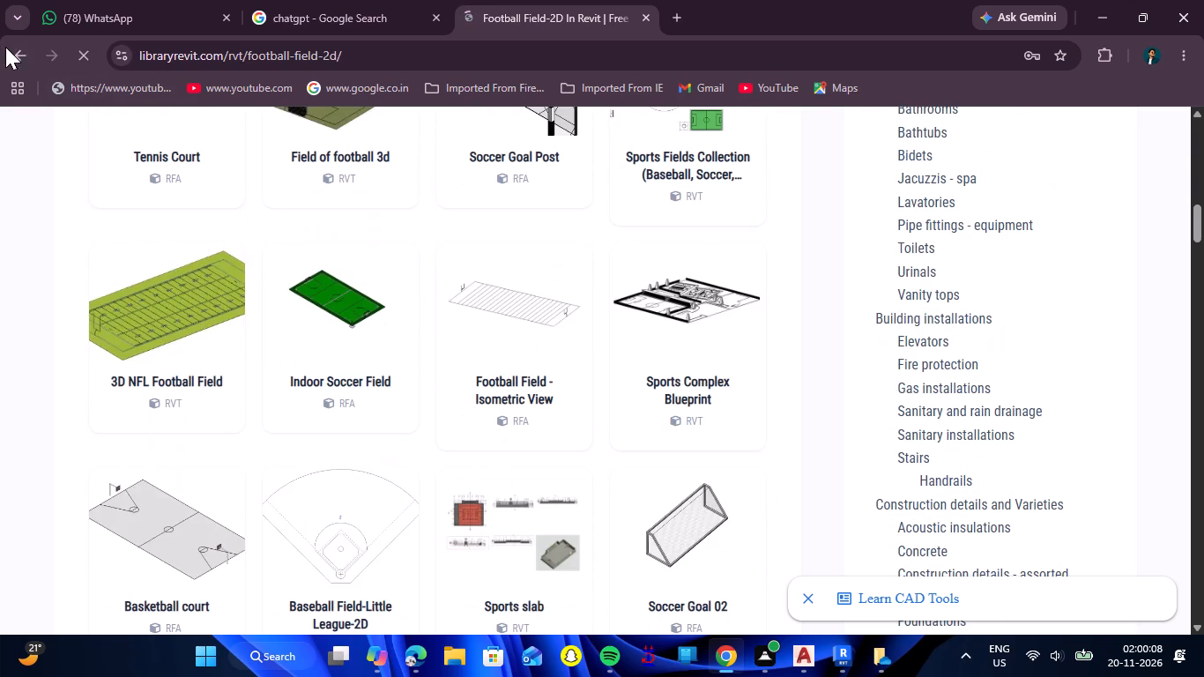
pyautogui.click(10, 50)
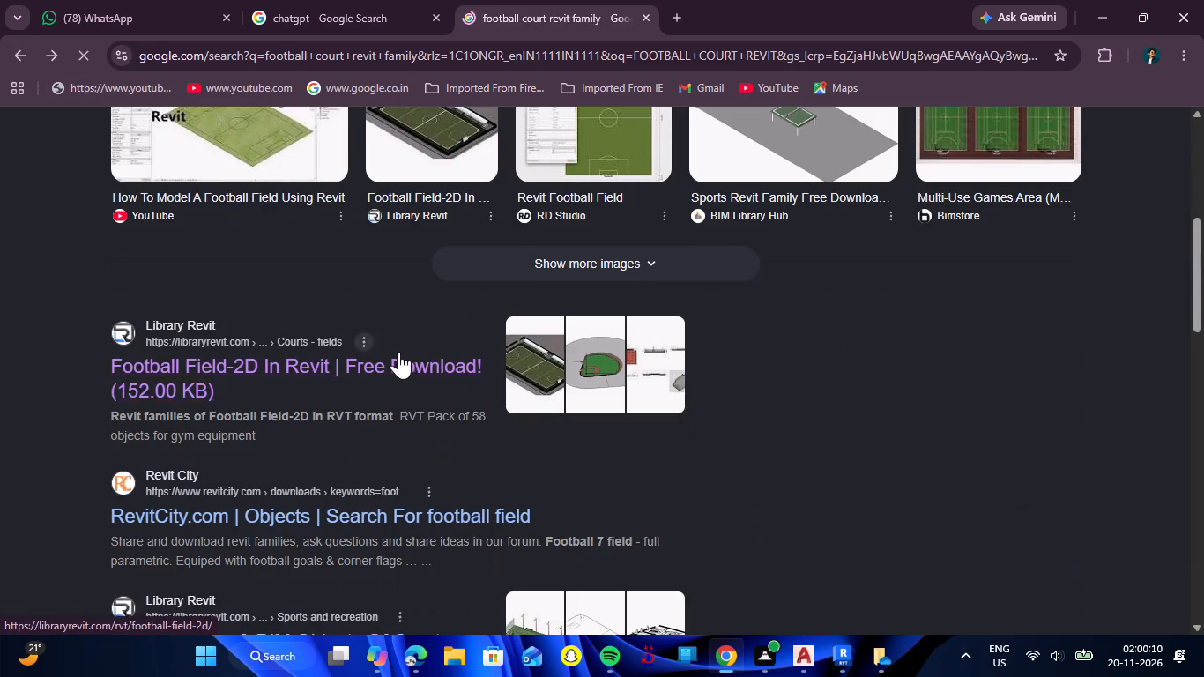
# Open RevitCity's football field search results and view the "Football 7 field - full parametric" object.
pyautogui.scroll(-1, 387, 380)
pyautogui.click(351, 420)
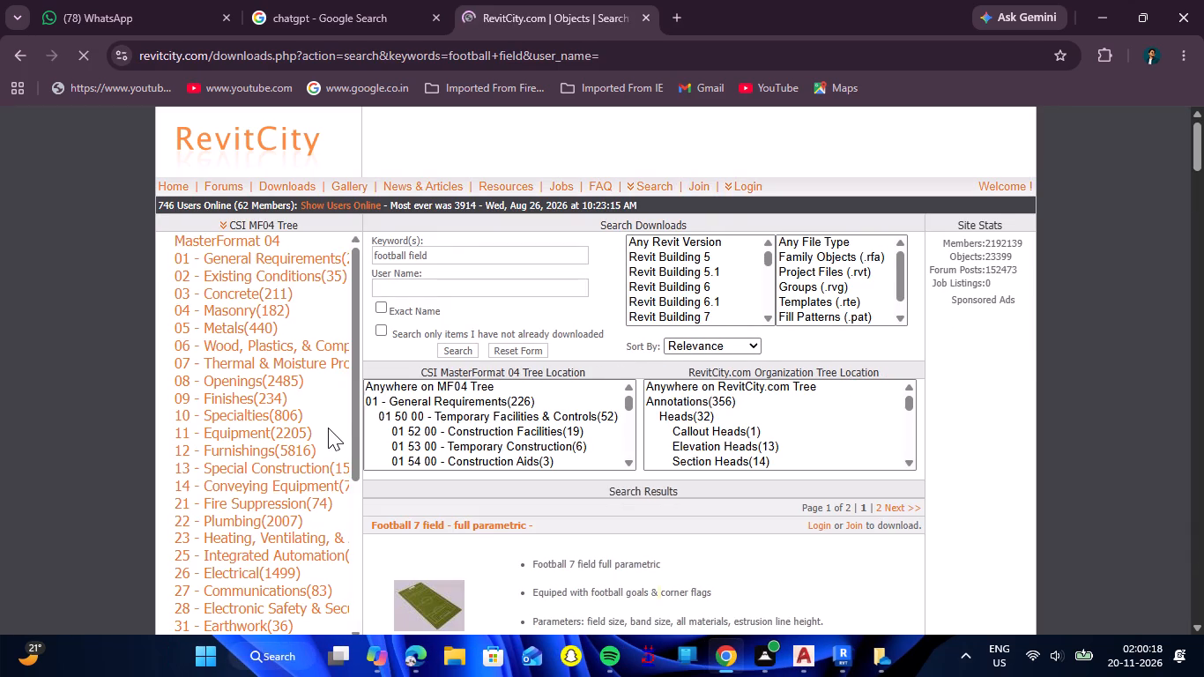
pyautogui.scroll(-4, 482, 383)
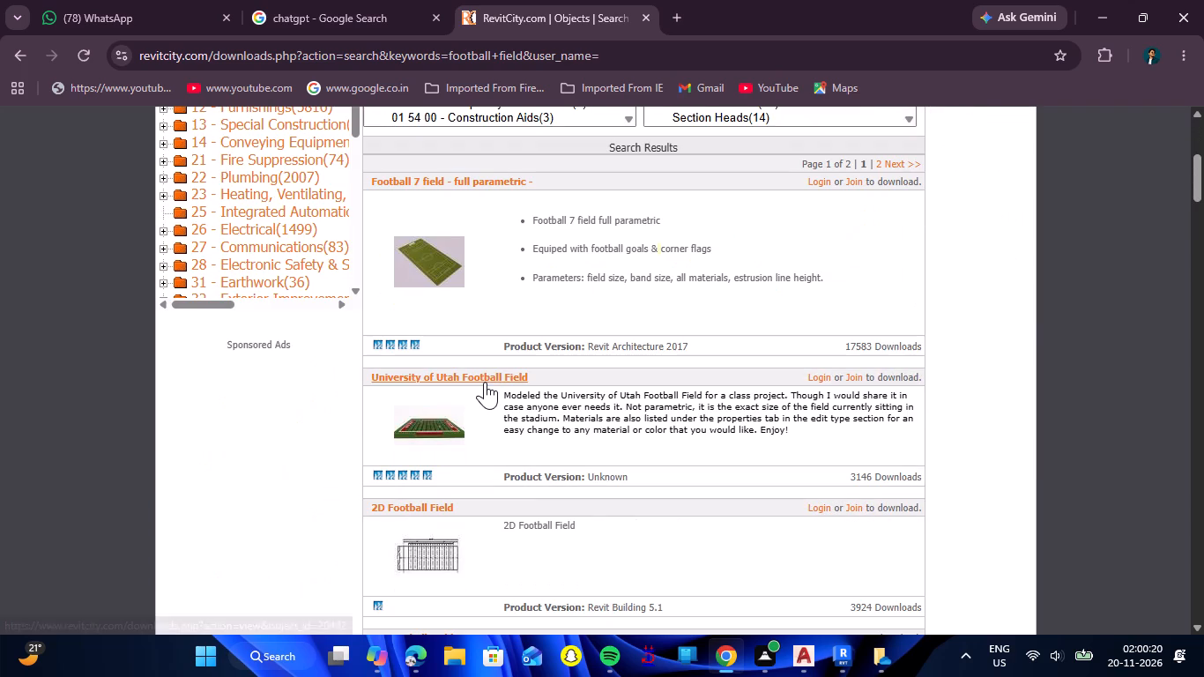
pyautogui.click(431, 277)
# Examine the Football 7 field's preview, description, download terms and comments, and return to the web search results.
pyautogui.scroll(-1, 566, 317)
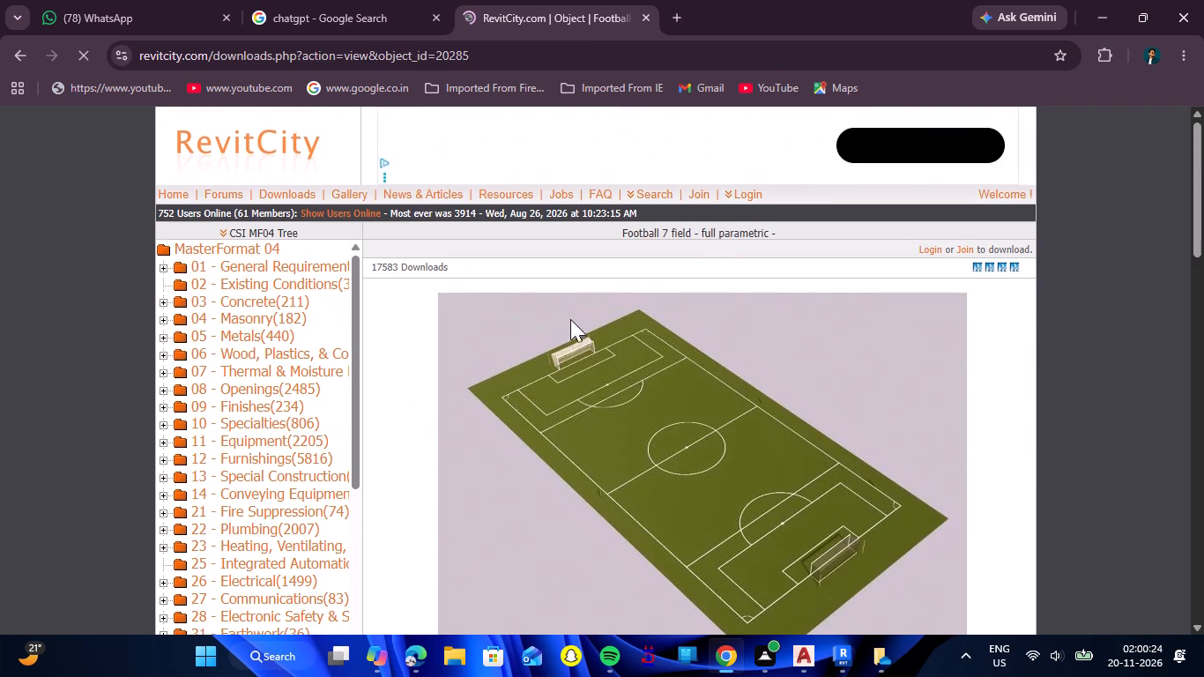
pyautogui.scroll(-6, 570, 319)
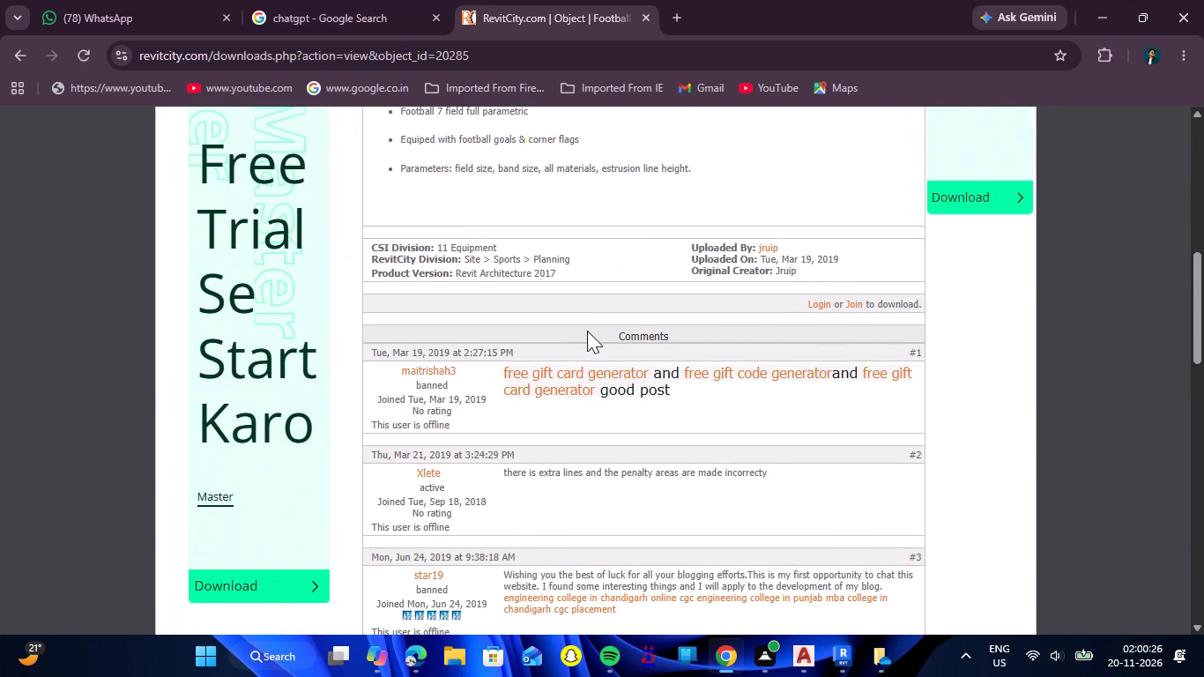
pyautogui.scroll(-5, 587, 331)
pyautogui.scroll(6, 587, 331)
pyautogui.scroll(-3, 587, 331)
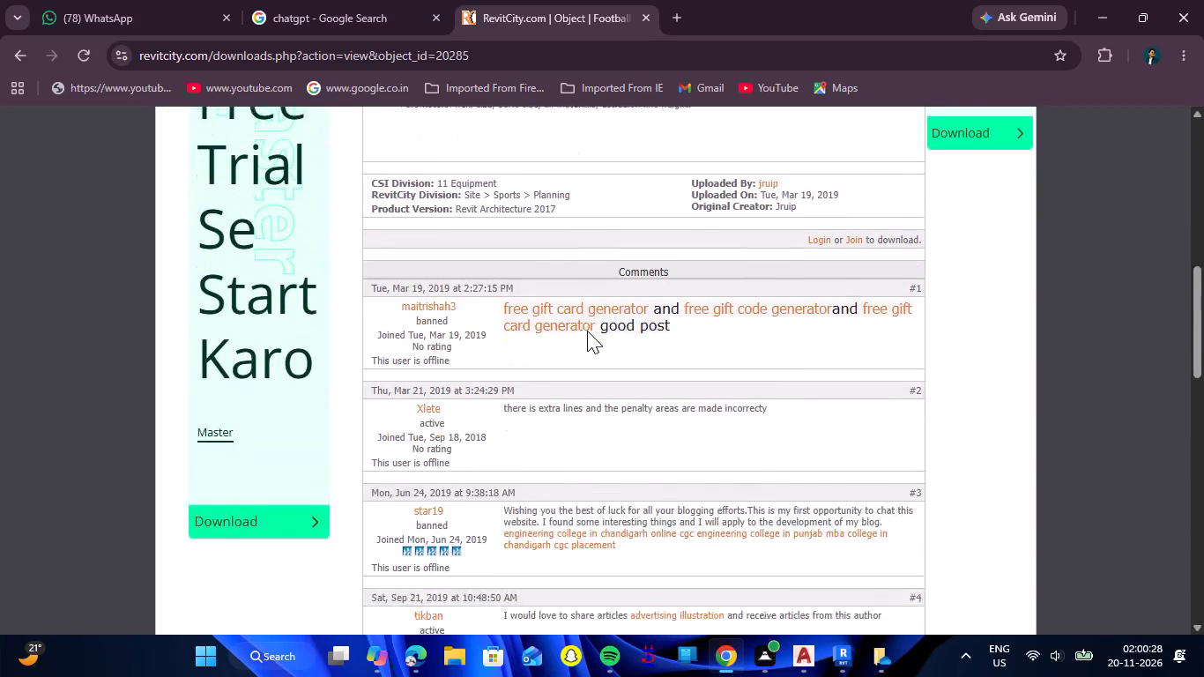
pyautogui.scroll(4, 587, 331)
pyautogui.scroll(-2, 587, 331)
pyautogui.scroll(4, 587, 331)
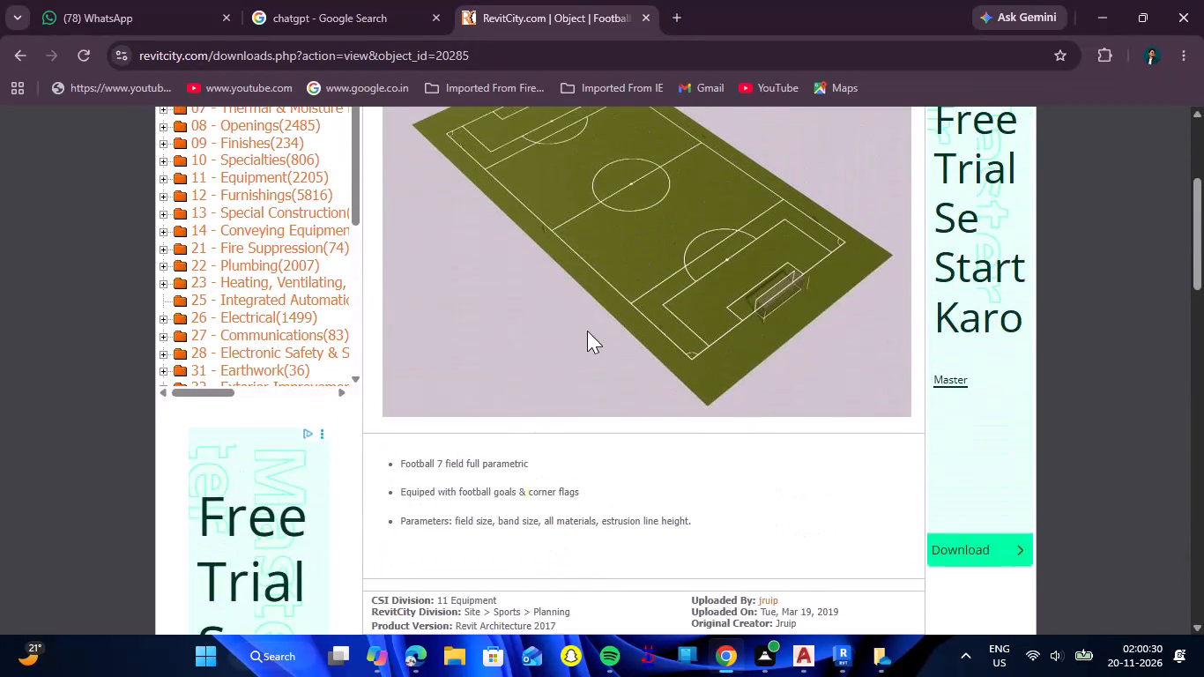
pyautogui.scroll(3, 587, 331)
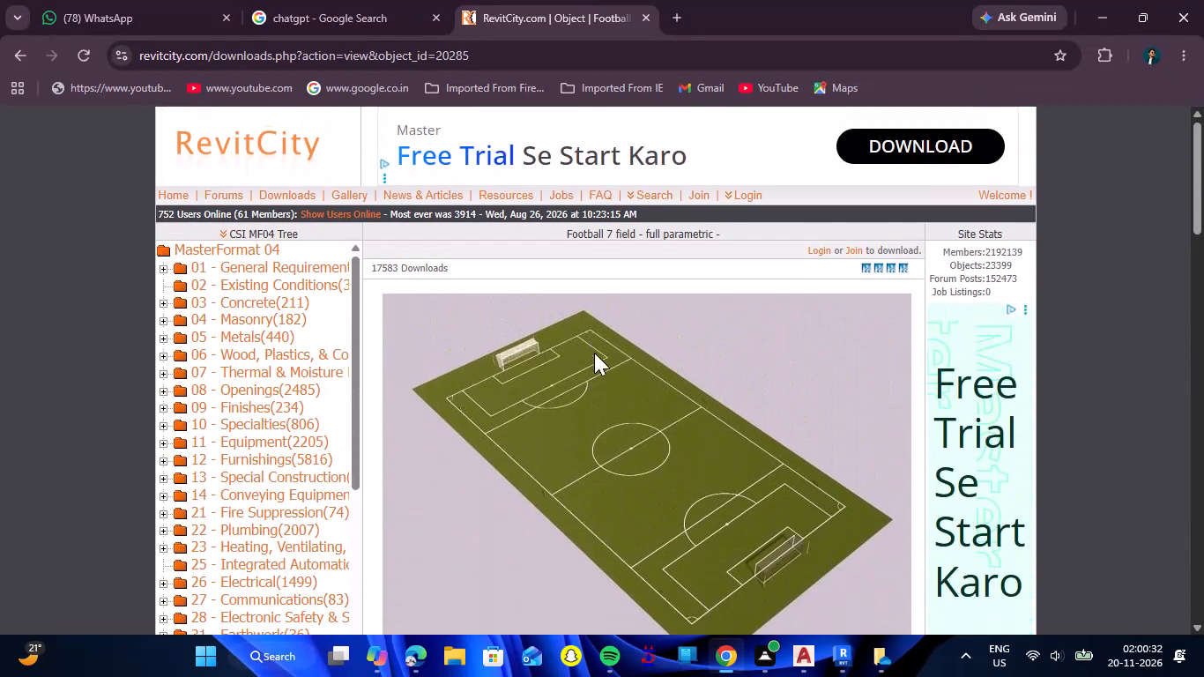
pyautogui.rightClick(583, 374)
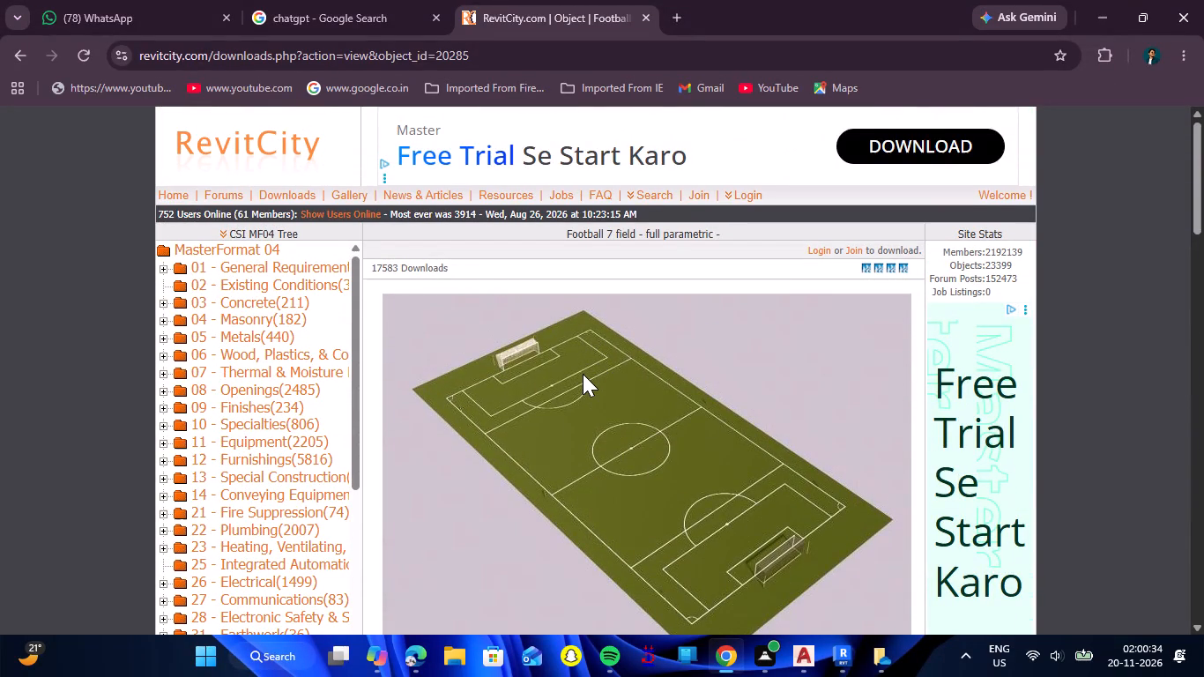
pyautogui.click(531, 430)
pyautogui.click(896, 250)
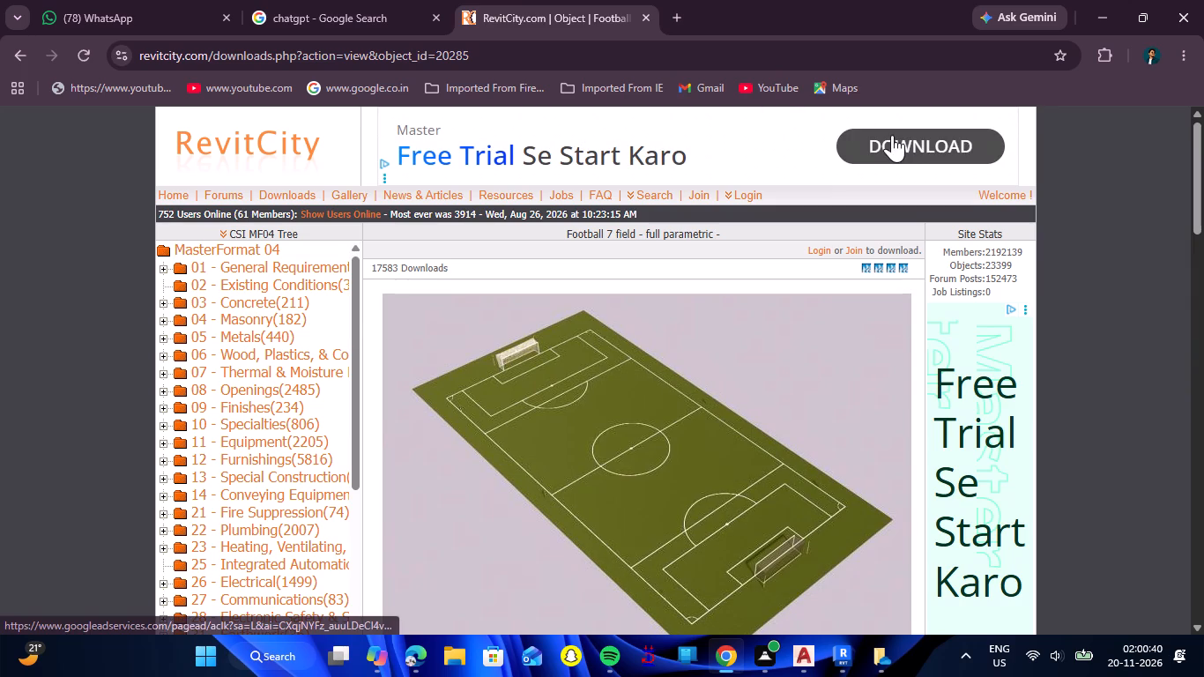
pyautogui.click(18, 55)
pyautogui.click(18, 55)
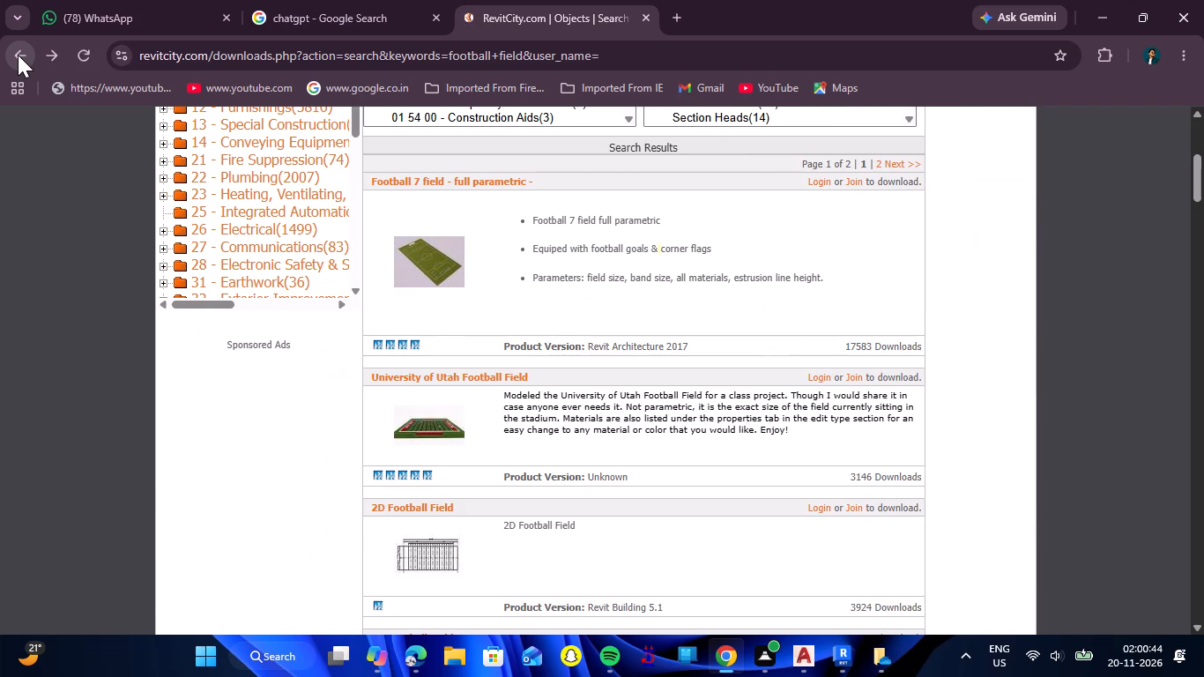
# Review the remaining search results and related searches for other football court families.
pyautogui.scroll(-5, 330, 300)
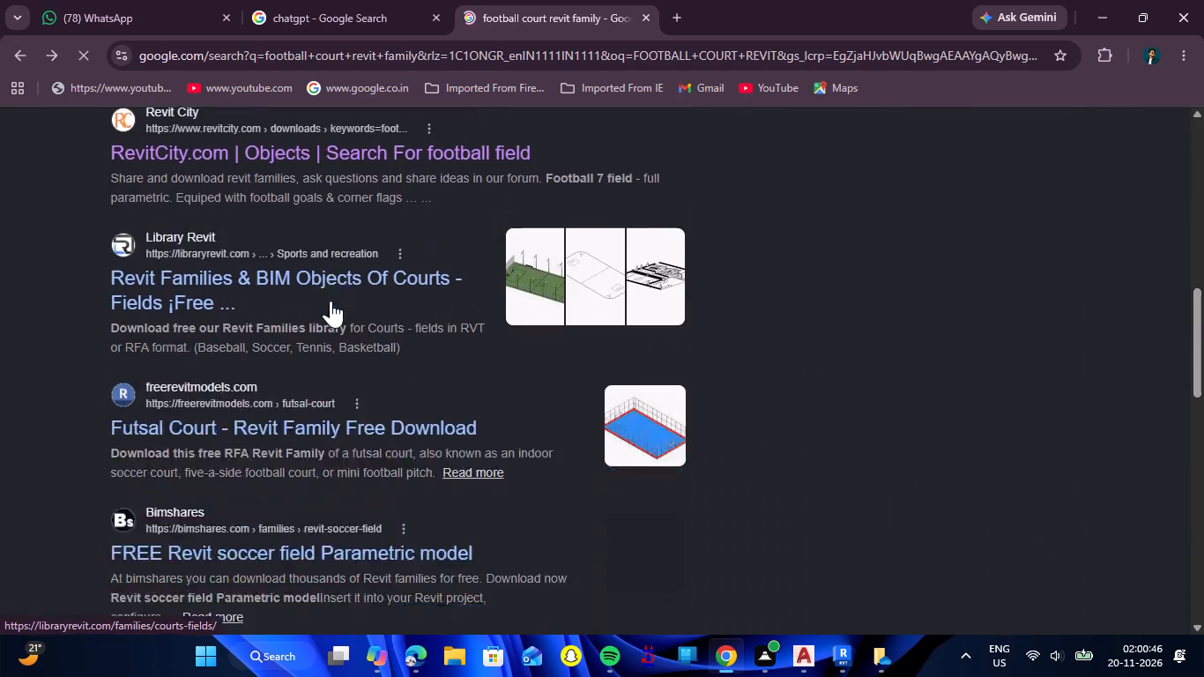
pyautogui.scroll(-5, 331, 301)
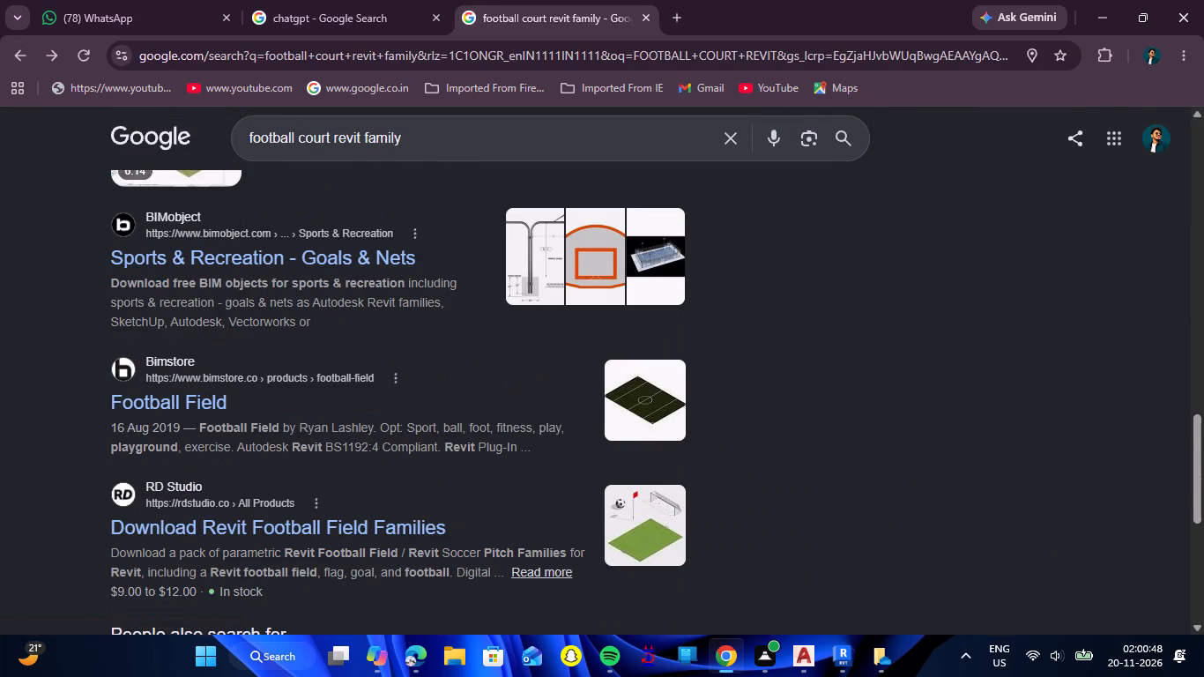
pyautogui.scroll(-4, 331, 301)
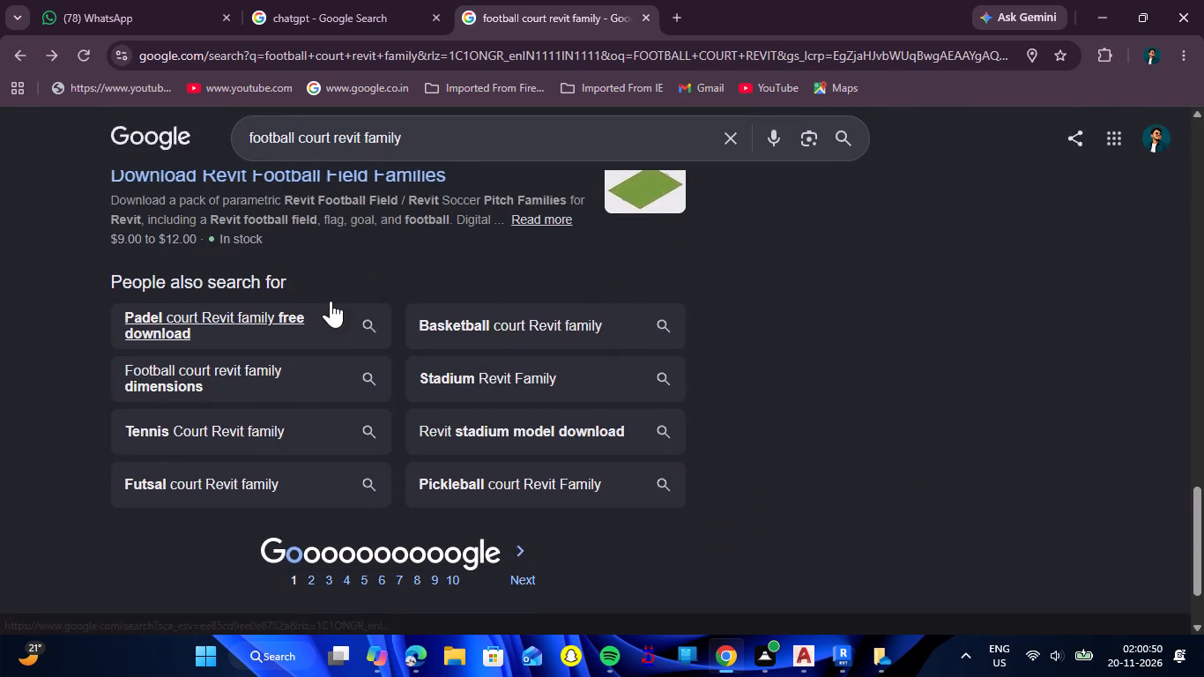
pyautogui.scroll(5, 331, 301)
# Switch to Revit and create a graded region from the large grass Toposolid beside the path, copying the existing topography exactly.
pyautogui.click(1096, 19)
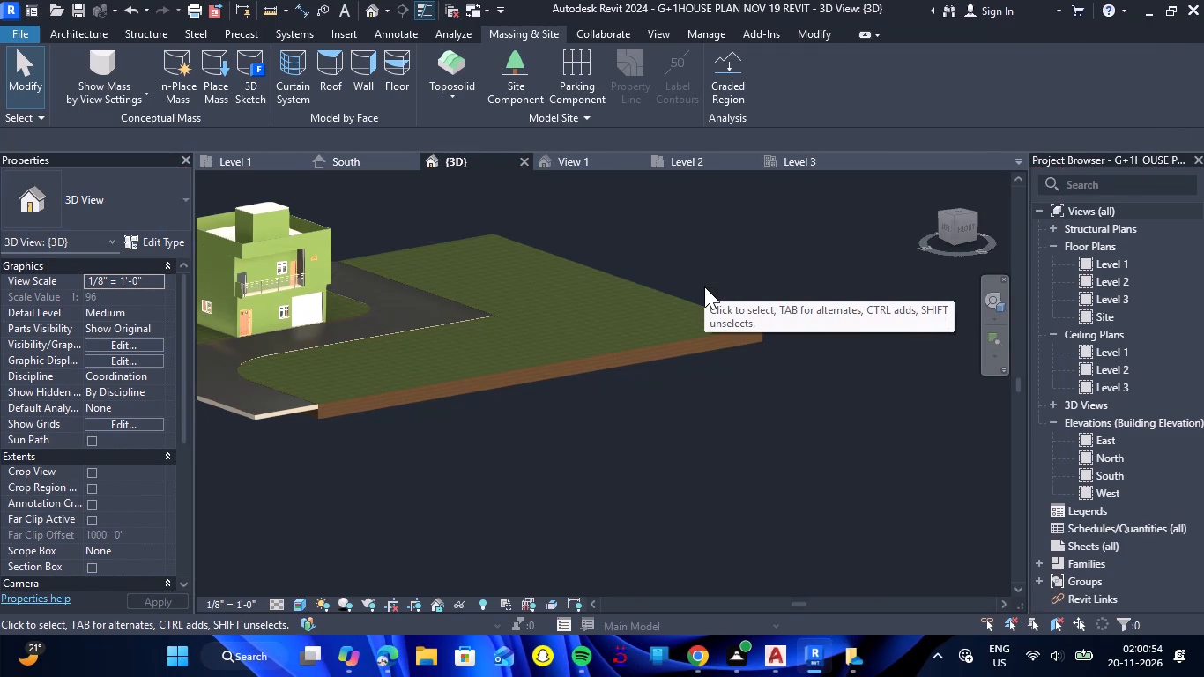
pyautogui.scroll(-2, 490, 245)
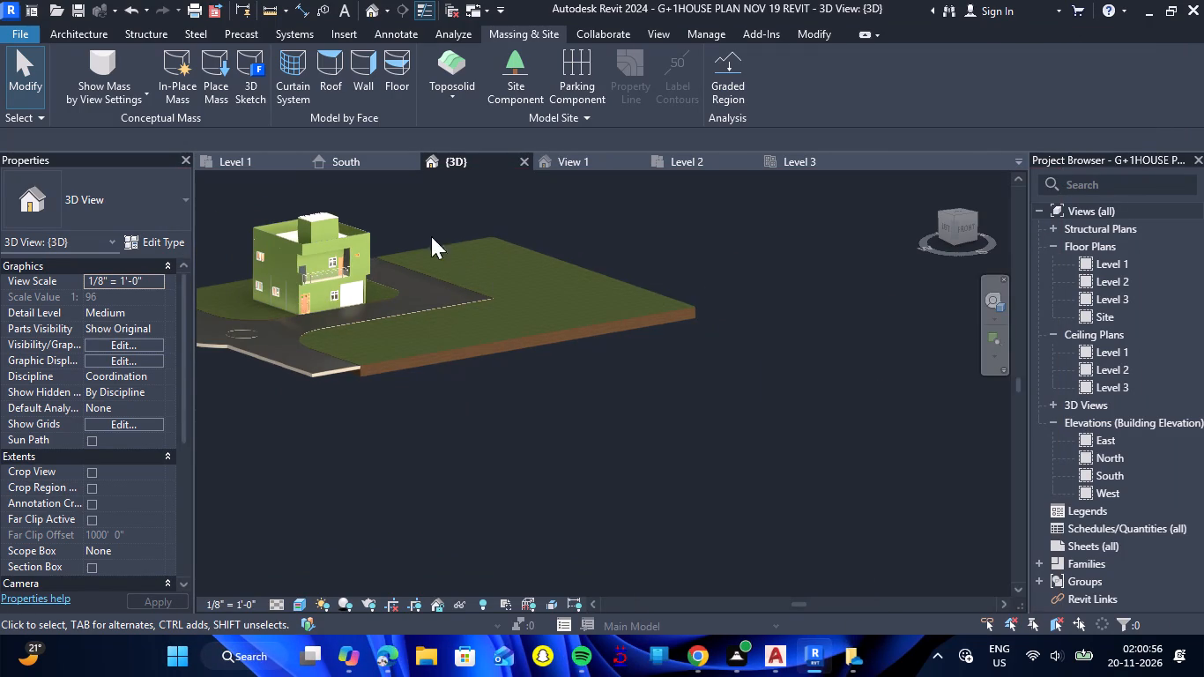
pyautogui.scroll(5, 375, 236)
pyautogui.scroll(4, 714, 234)
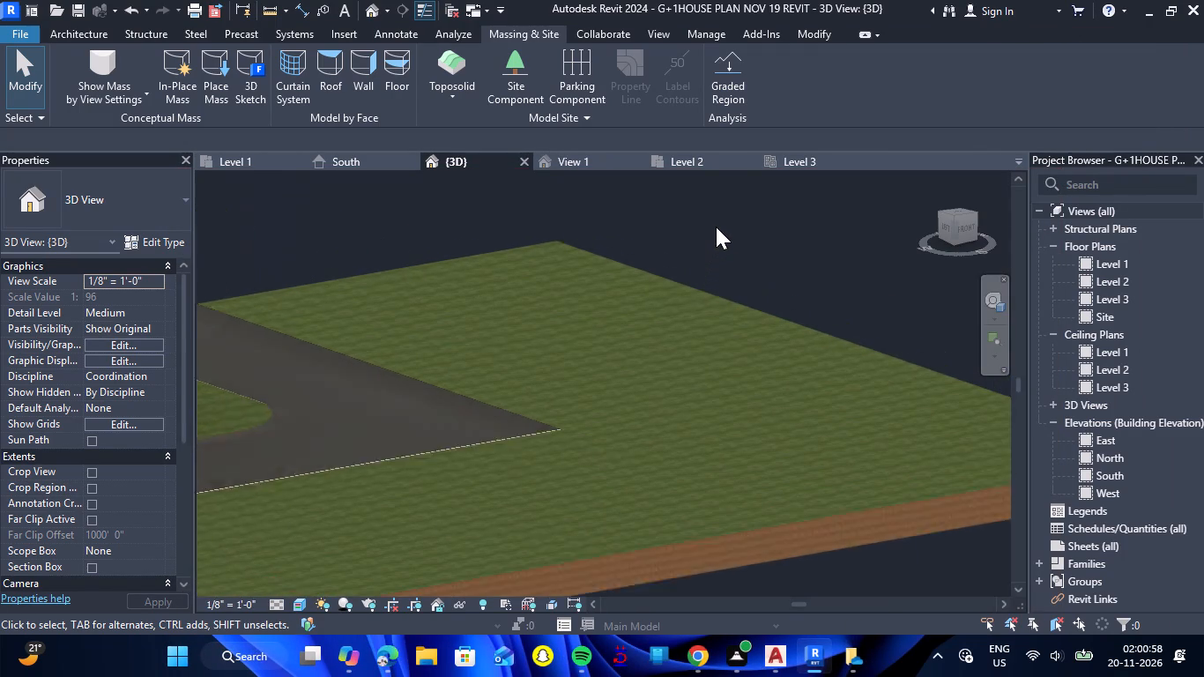
pyautogui.click(734, 86)
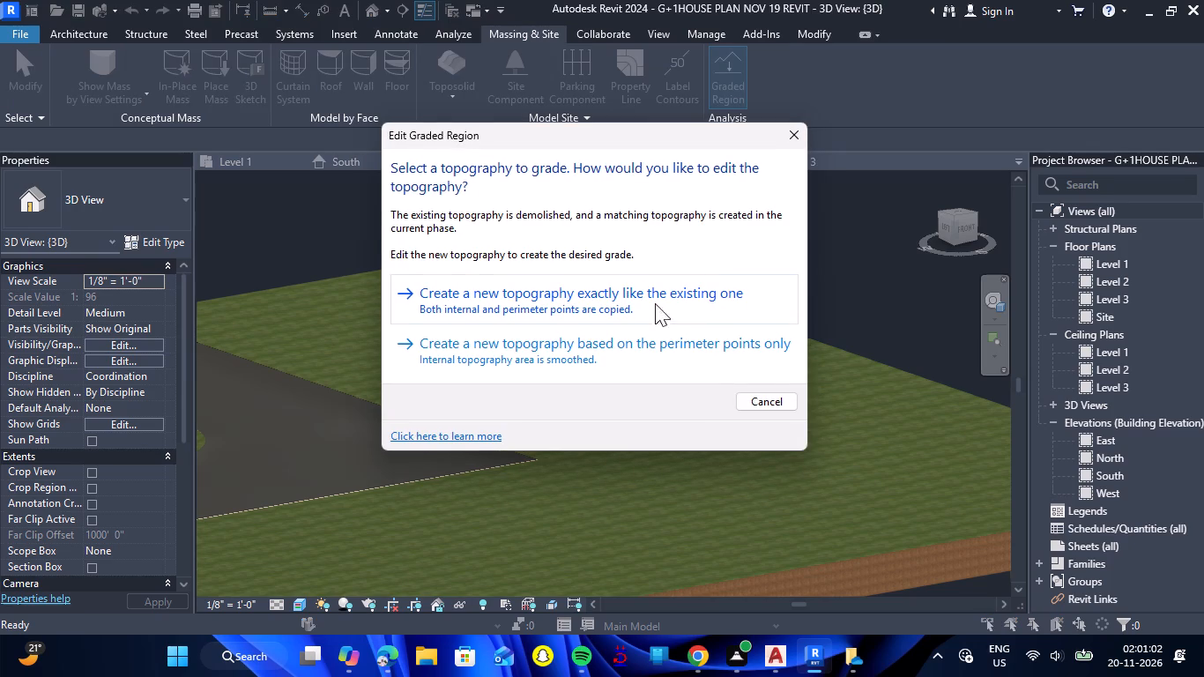
pyautogui.click(645, 309)
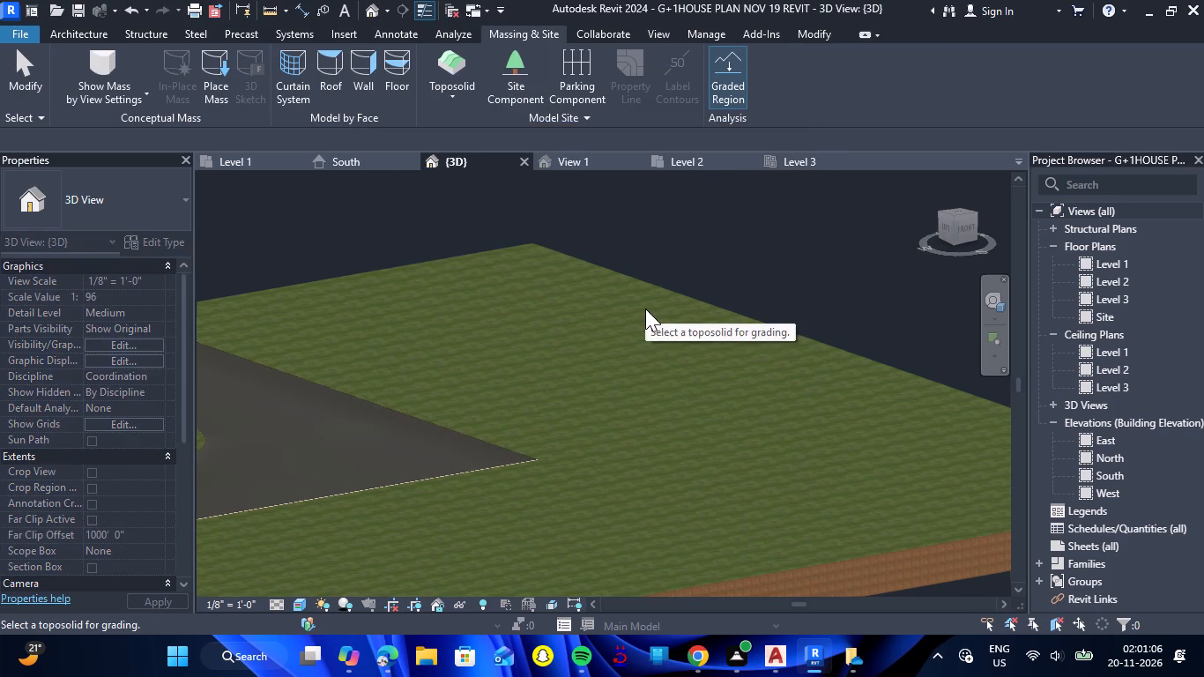
pyautogui.click(546, 257)
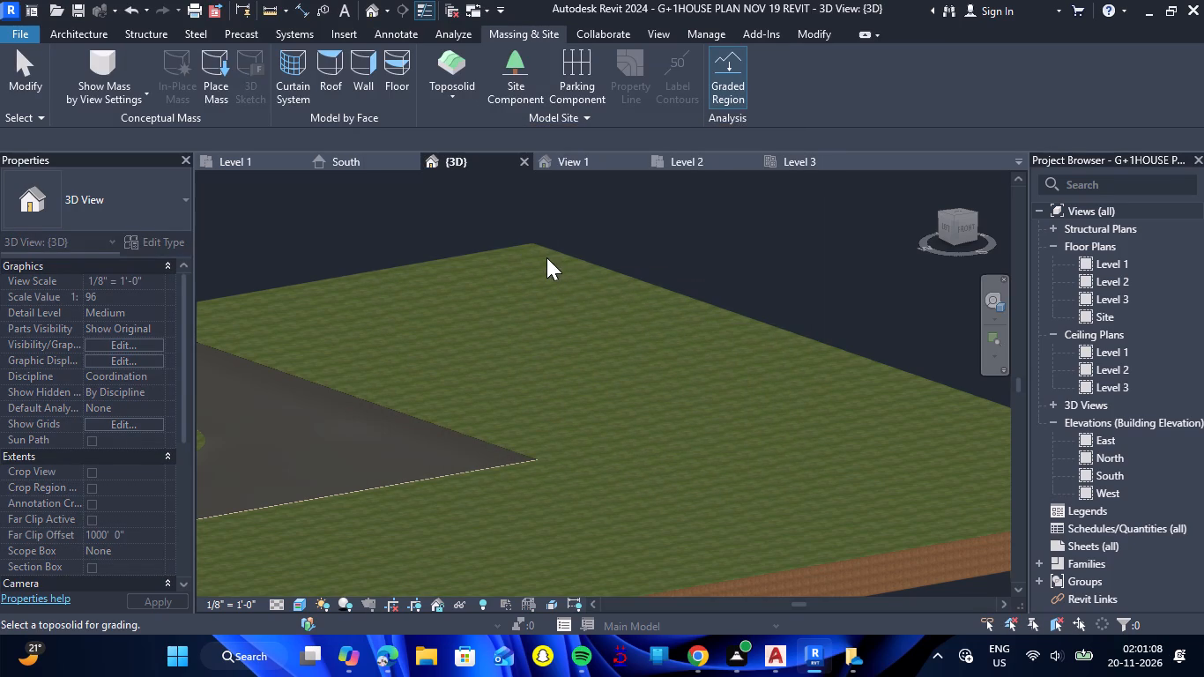
pyautogui.click(573, 257)
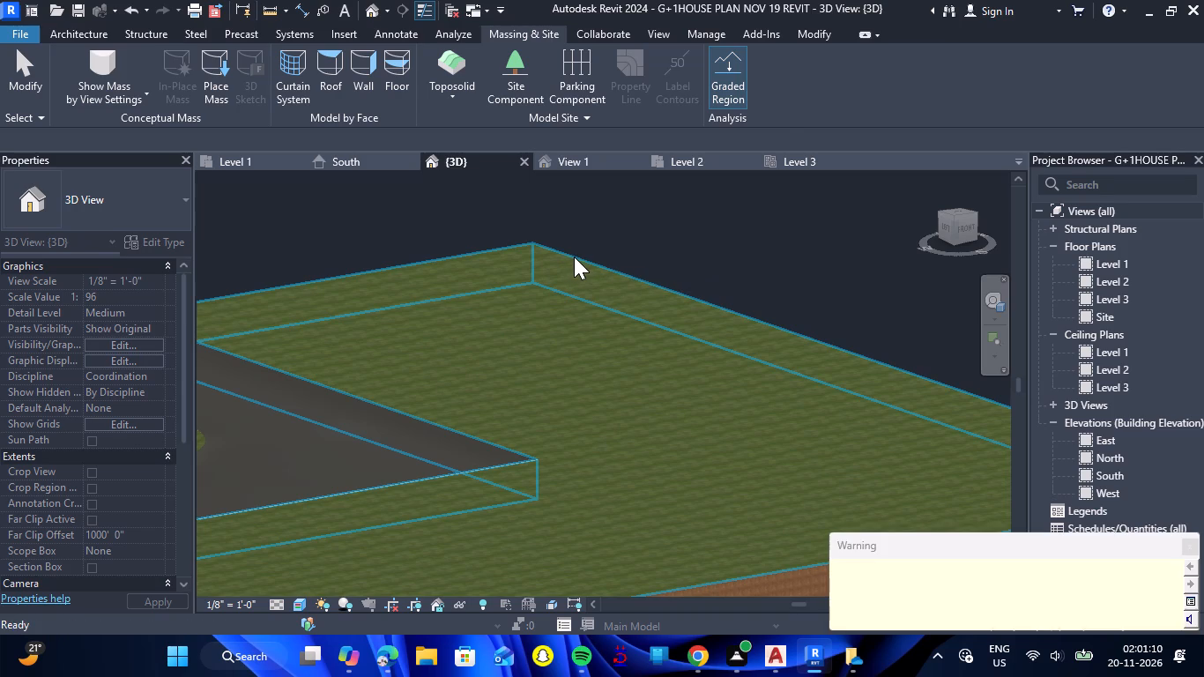
pyautogui.click(552, 314)
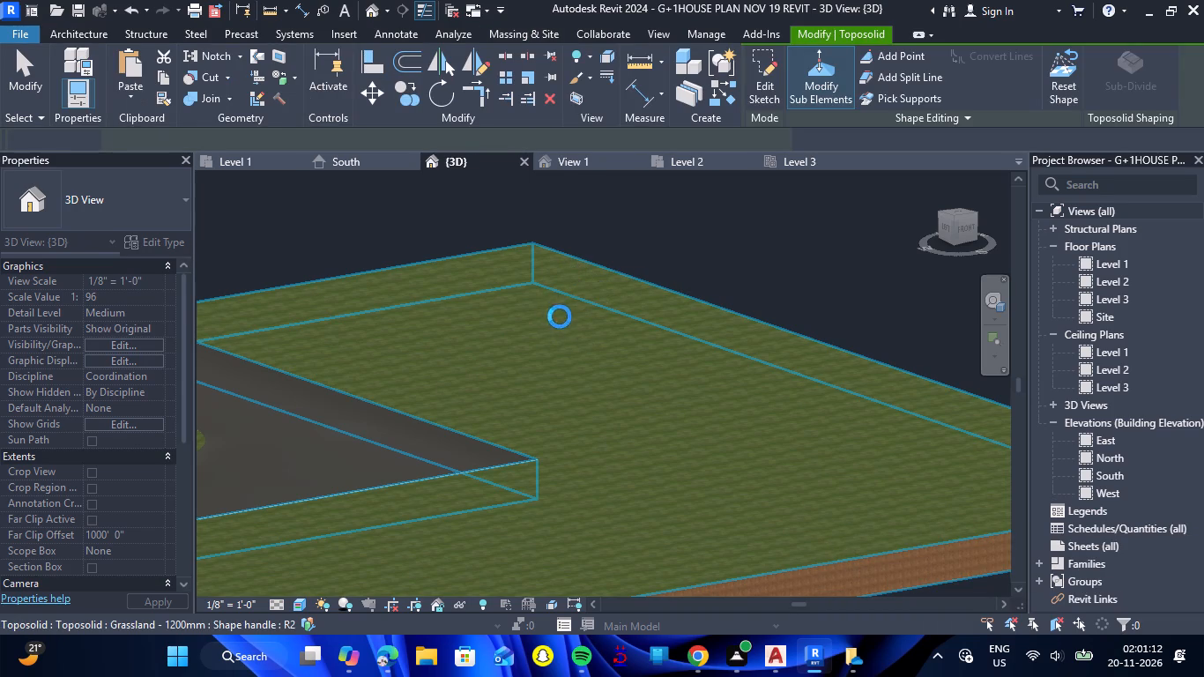
# Add six shape points to the grass Toposolid, spread from near its far corner along the outer side away from the house.
pyautogui.scroll(-5, 576, 314)
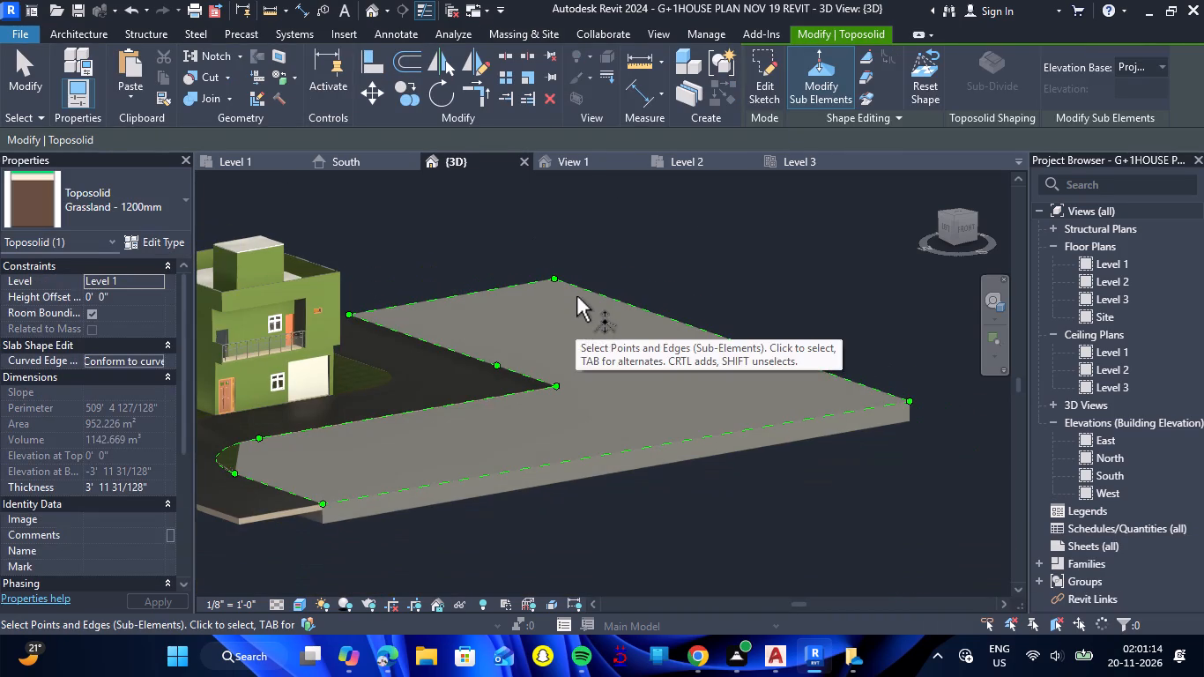
pyautogui.scroll(6, 563, 265)
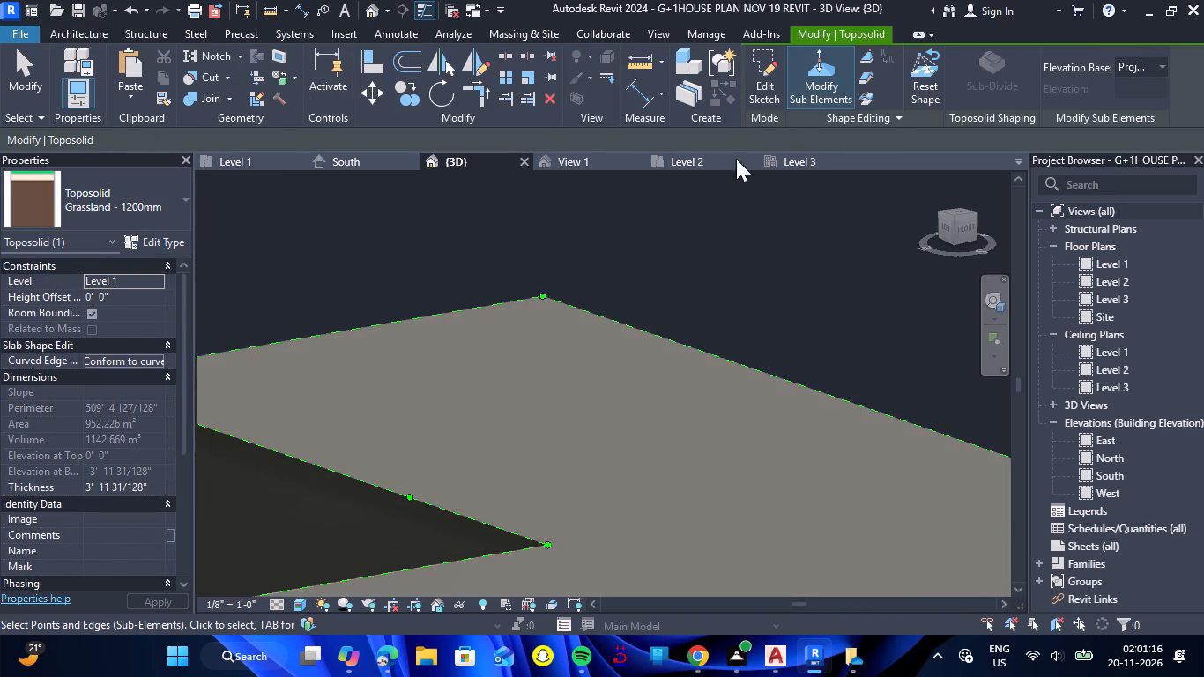
pyautogui.click(870, 57)
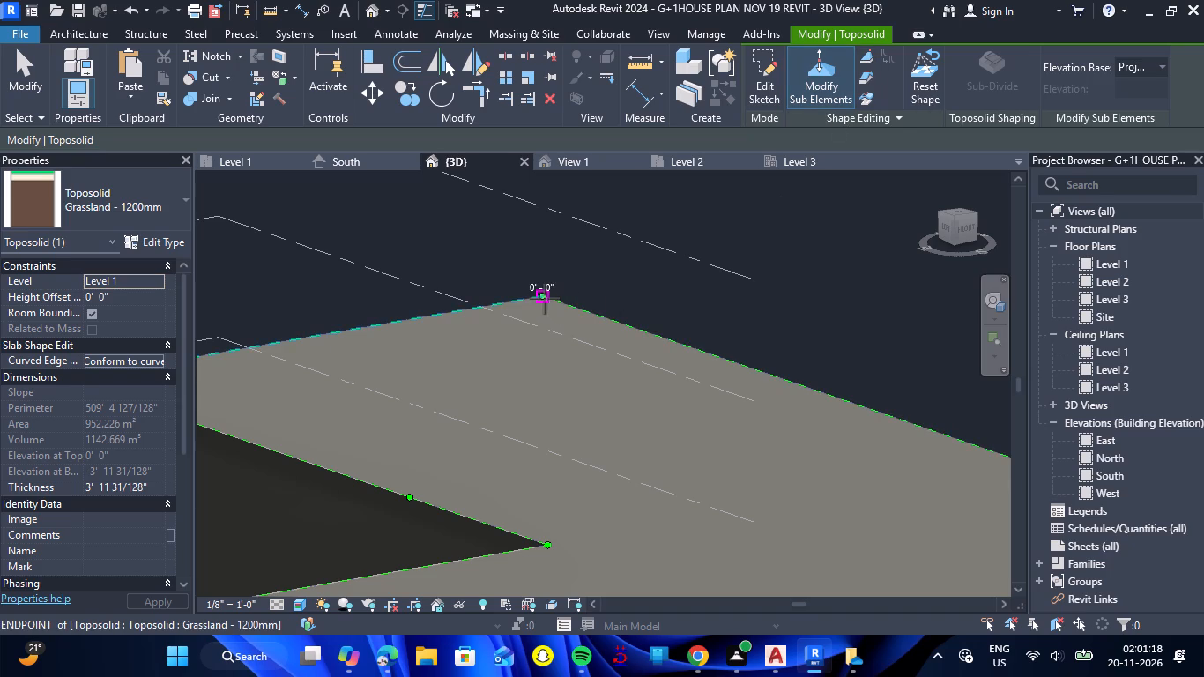
pyautogui.click(545, 299)
pyautogui.click(586, 370)
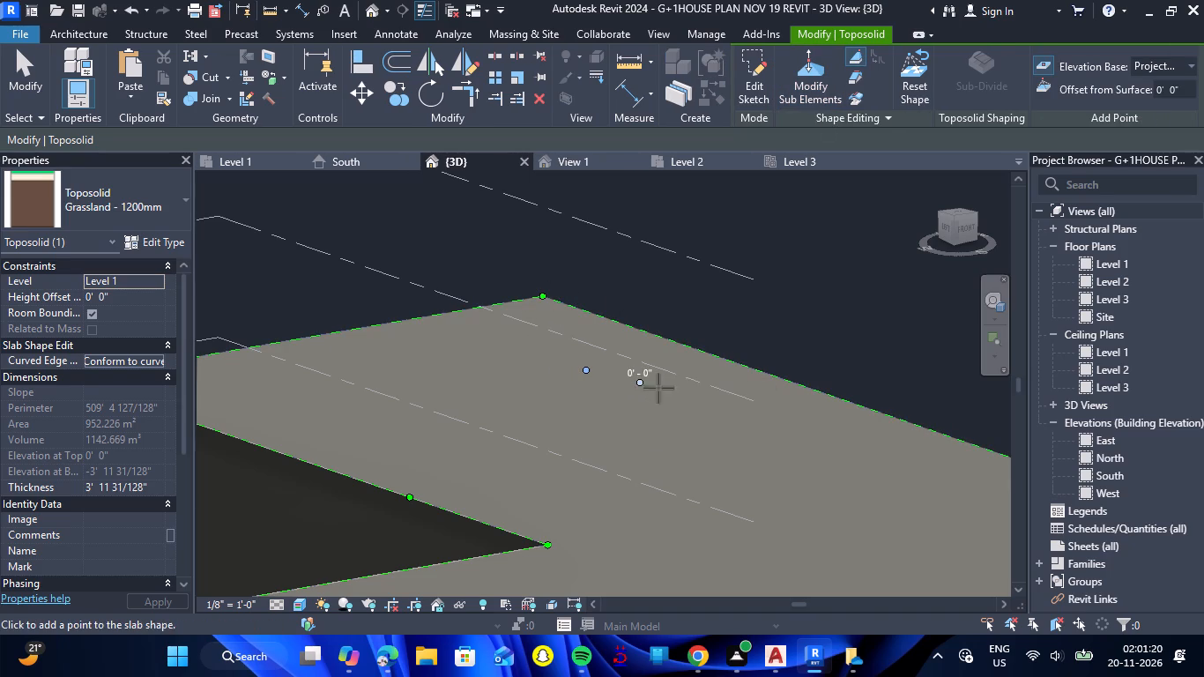
pyautogui.click(785, 394)
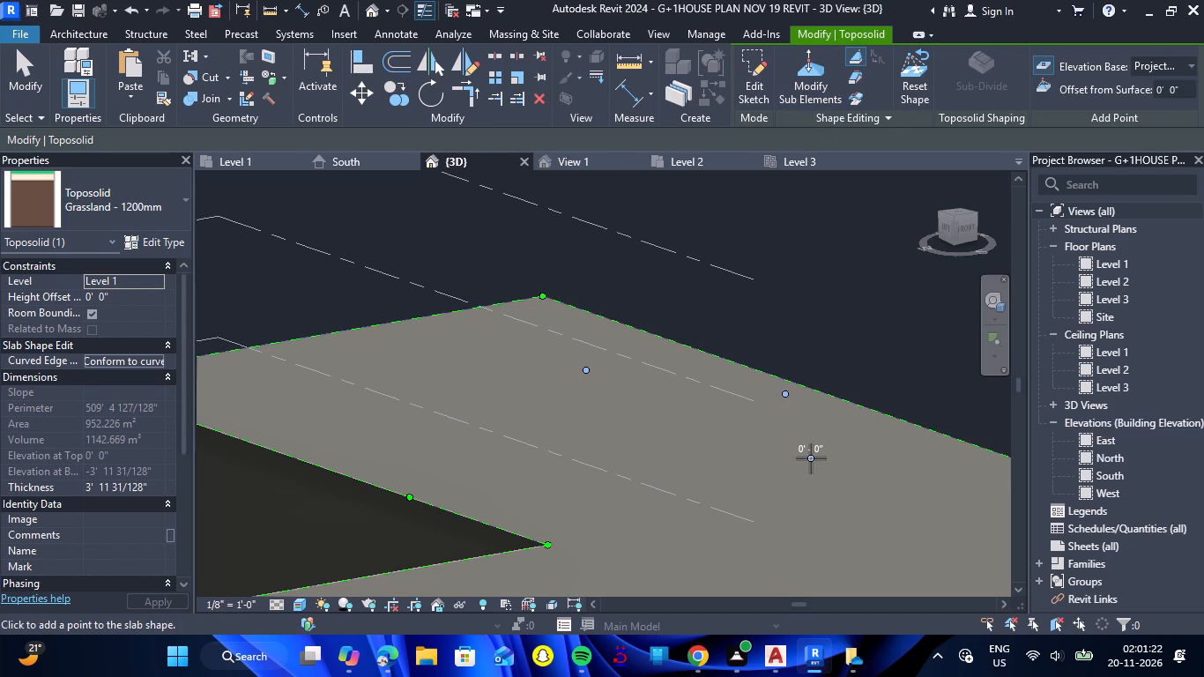
pyautogui.click(811, 458)
pyautogui.scroll(-3, 1002, 0)
pyautogui.scroll(-5, 750, 305)
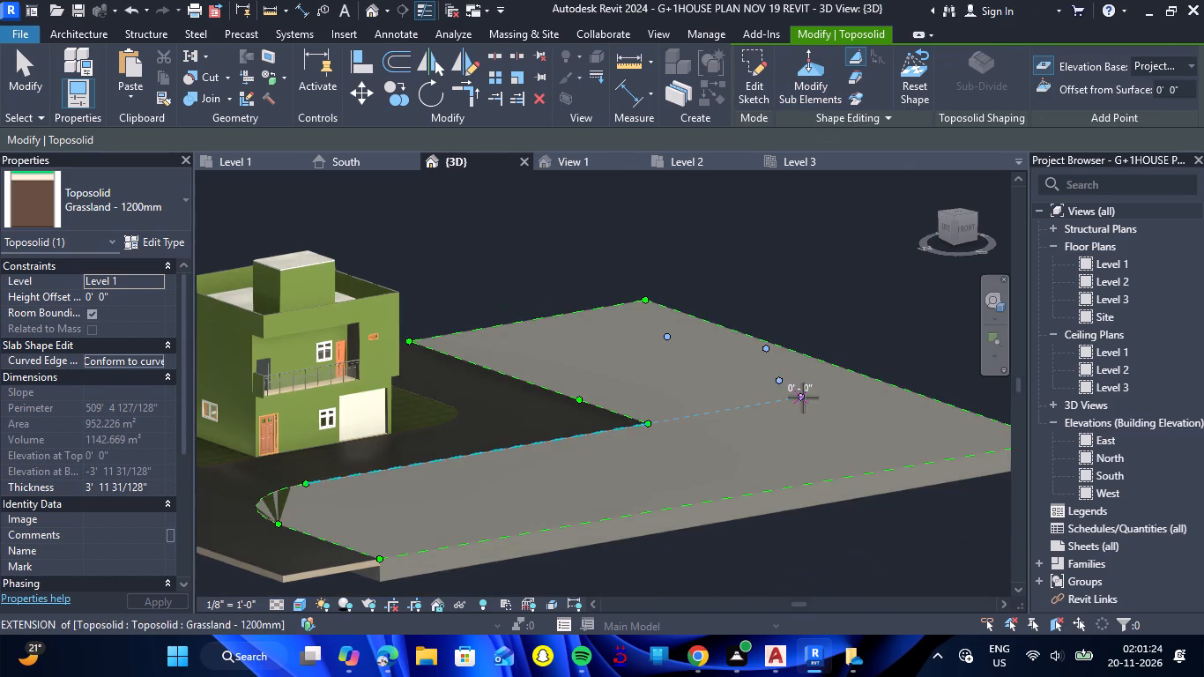
pyautogui.click(841, 388)
pyautogui.click(905, 406)
pyautogui.click(873, 440)
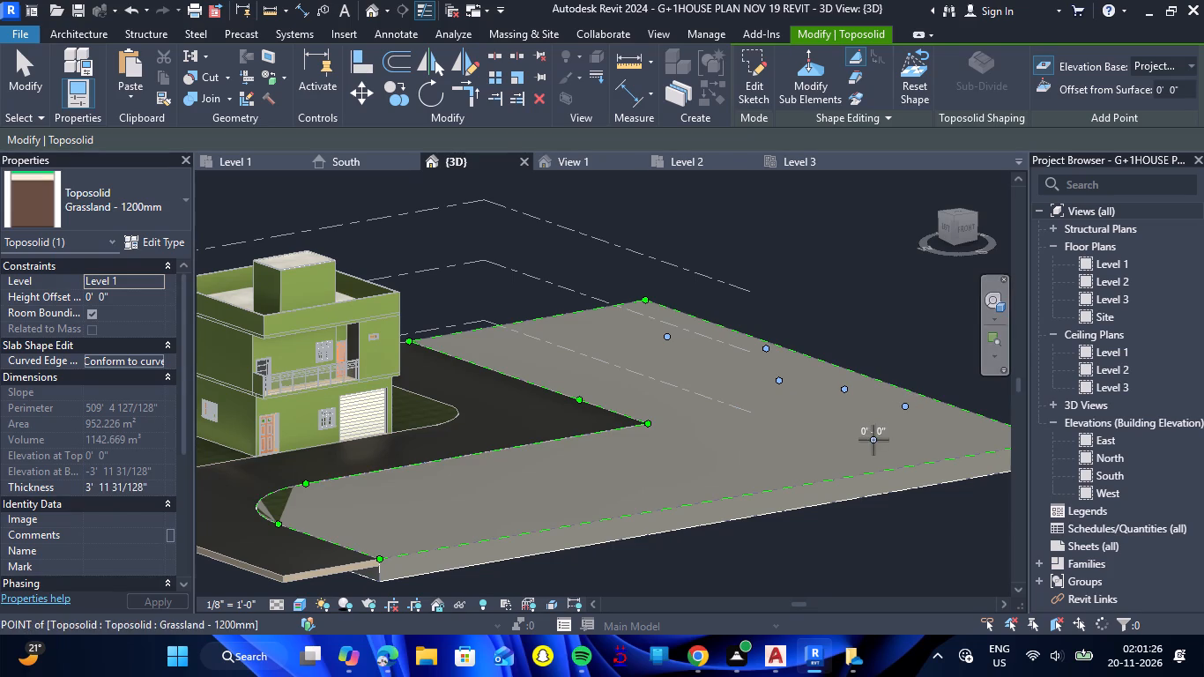
# Add eight more shape points along the Toposolid's front strip toward the curved path edge, plus one near the far back edge.
pyautogui.click(792, 468)
pyautogui.click(713, 463)
pyautogui.click(639, 463)
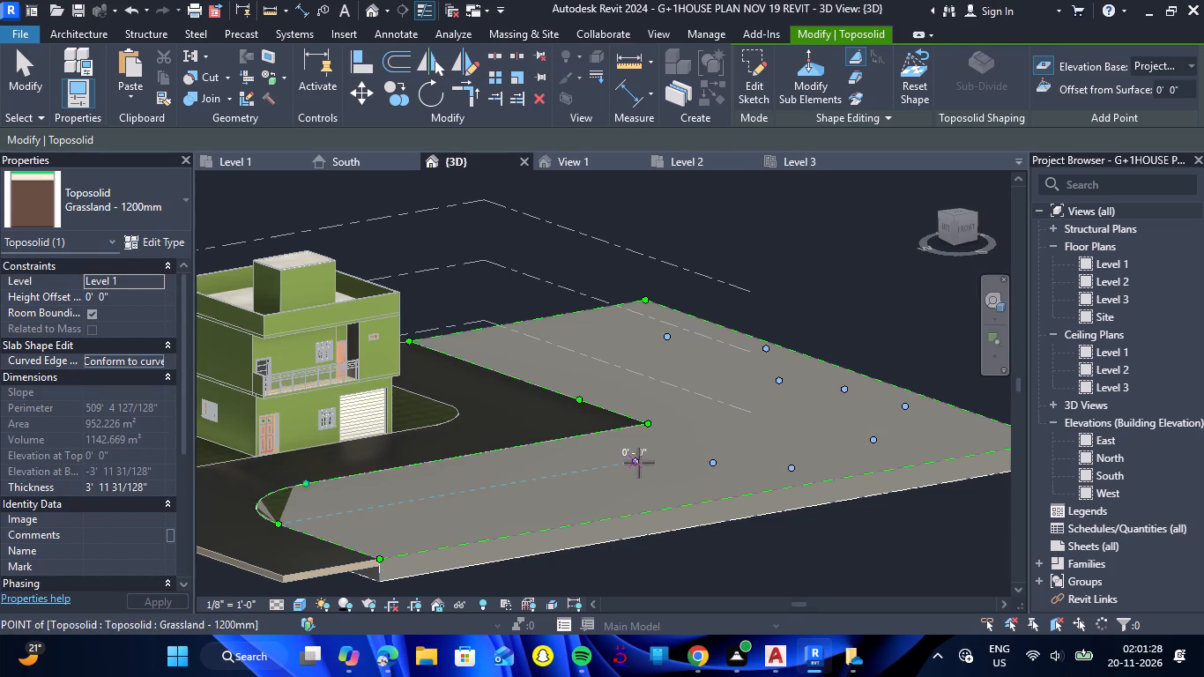
pyautogui.click(589, 504)
pyautogui.click(498, 502)
pyautogui.click(423, 533)
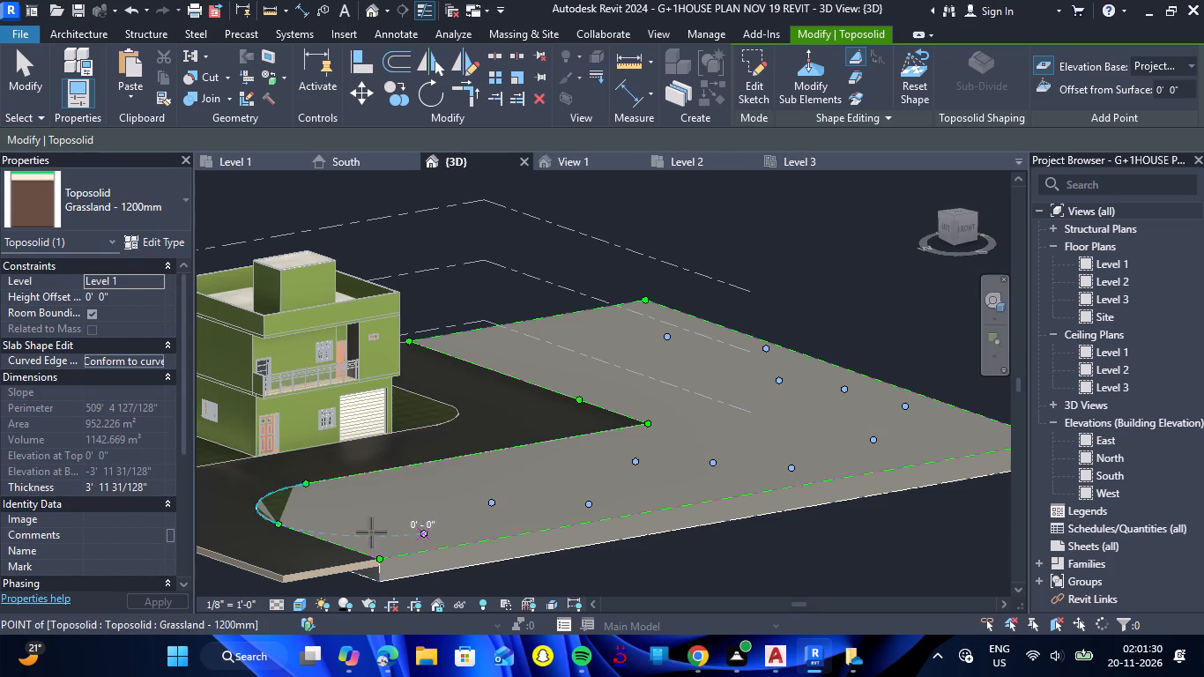
pyautogui.click(353, 525)
pyautogui.click(310, 512)
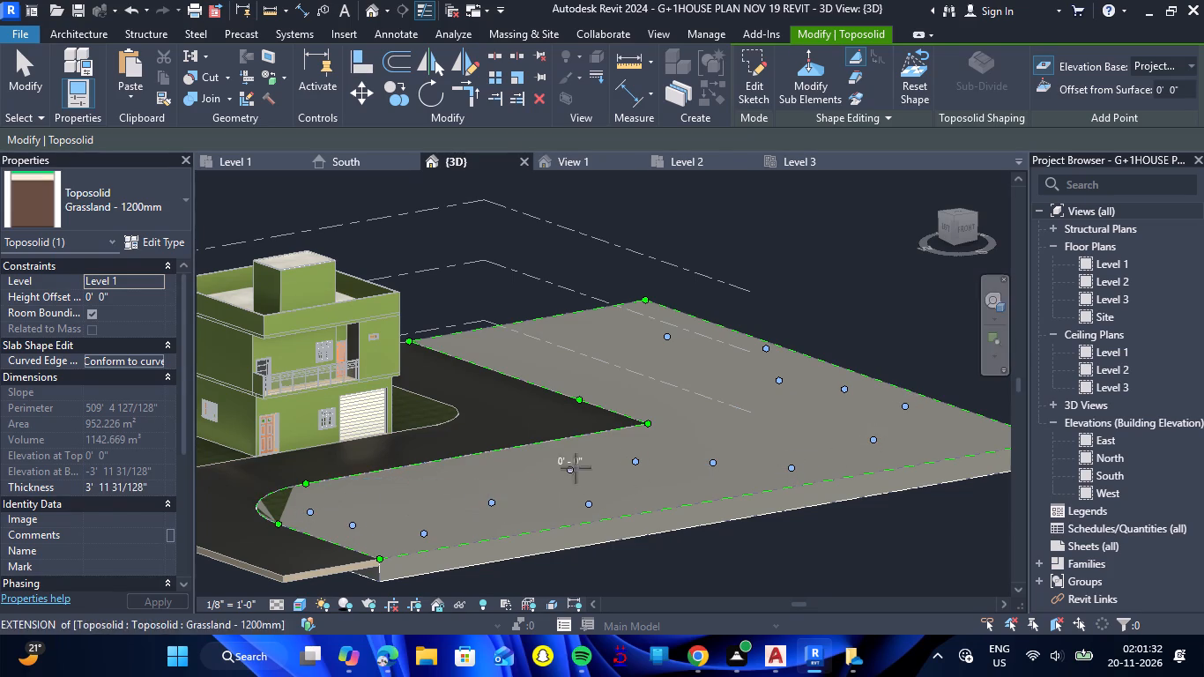
pyautogui.click(589, 327)
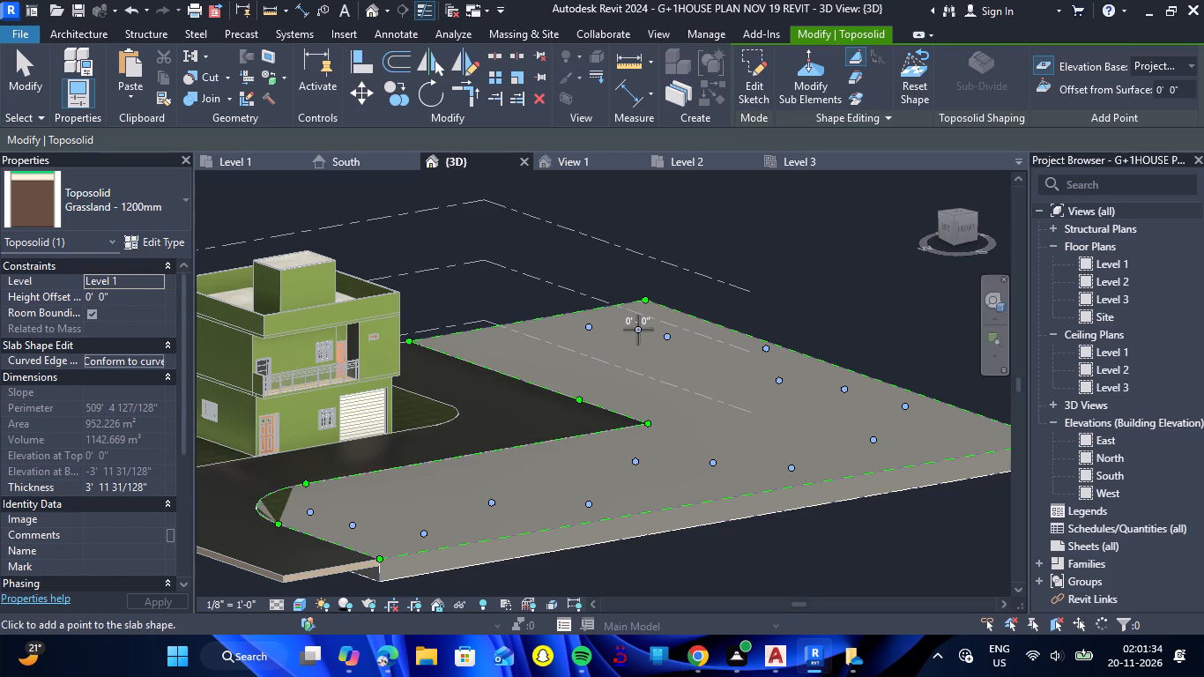
pyautogui.press('Escape')
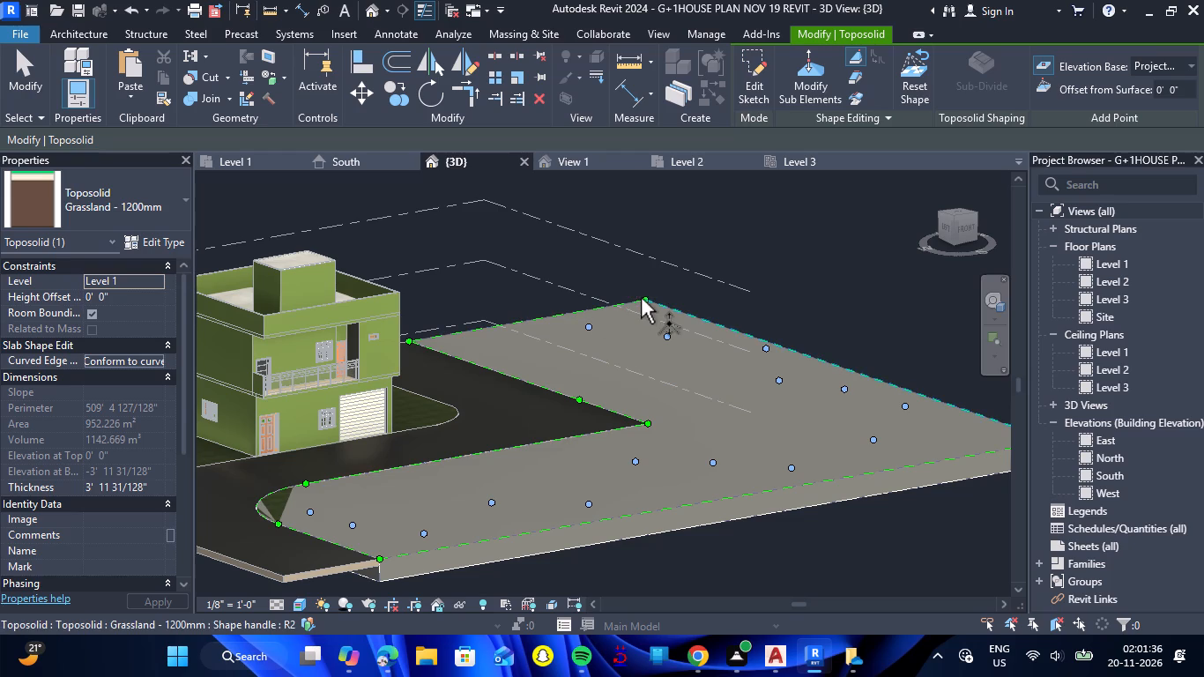
# Raise the added point near the back edge, on the house side of the far corner, to an elevation of 4' 0".
pyautogui.click(643, 302)
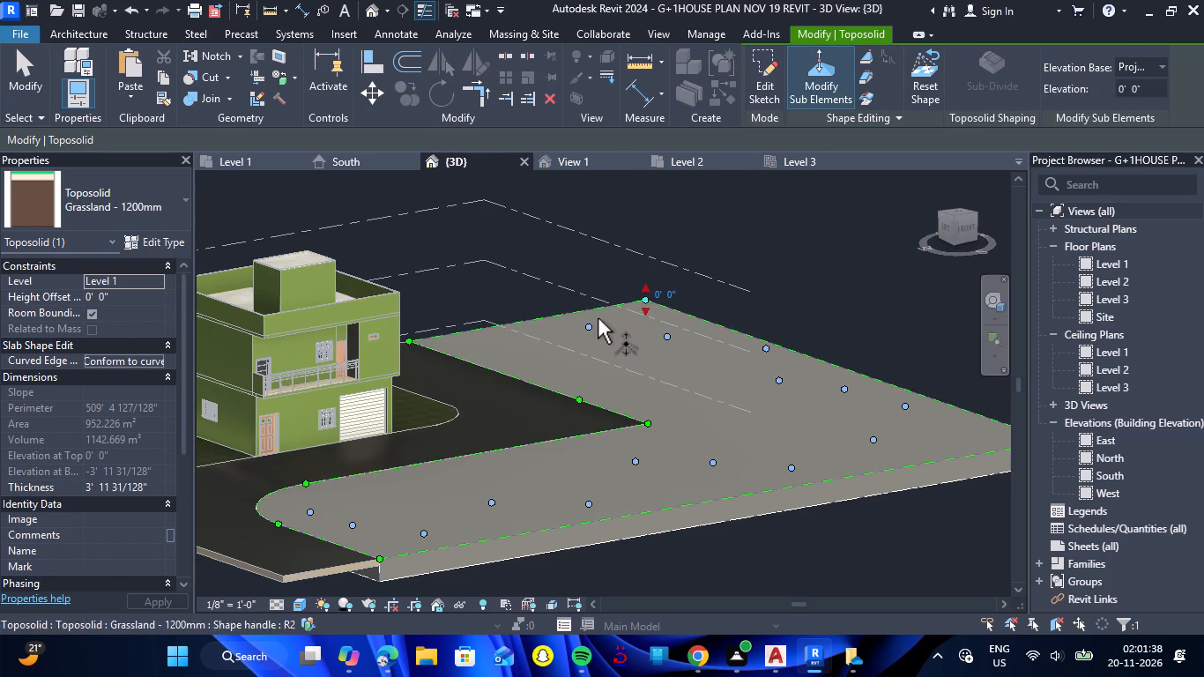
pyautogui.click(584, 325)
pyautogui.click(590, 316)
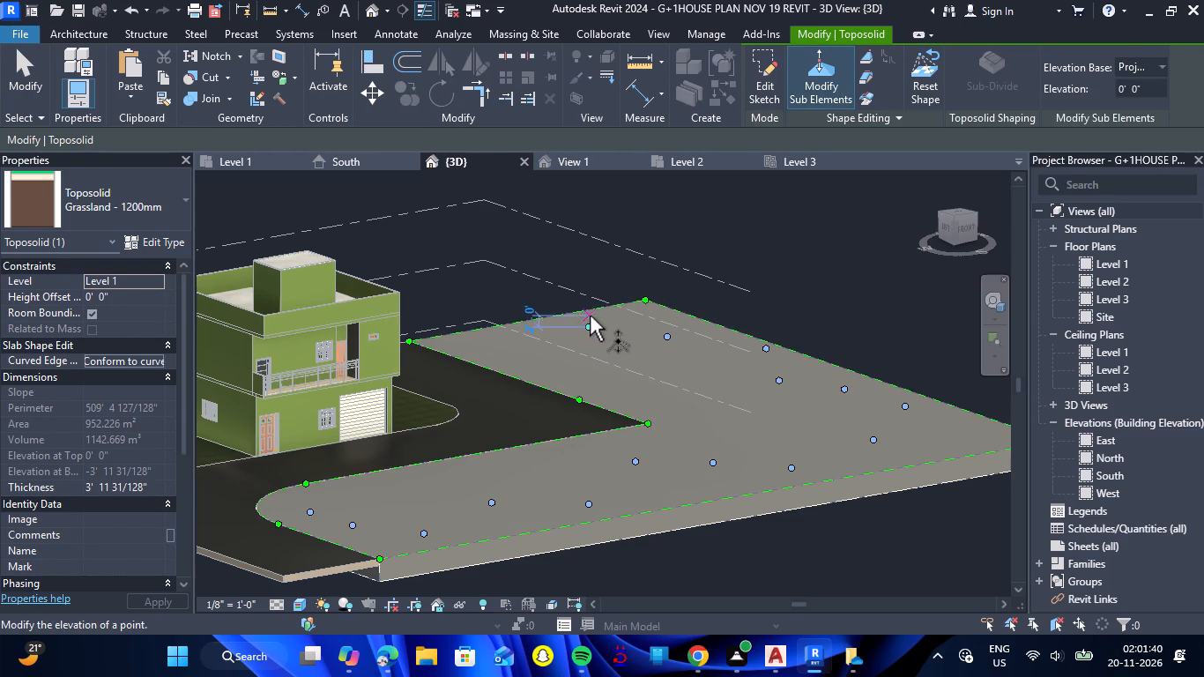
pyautogui.click(583, 303)
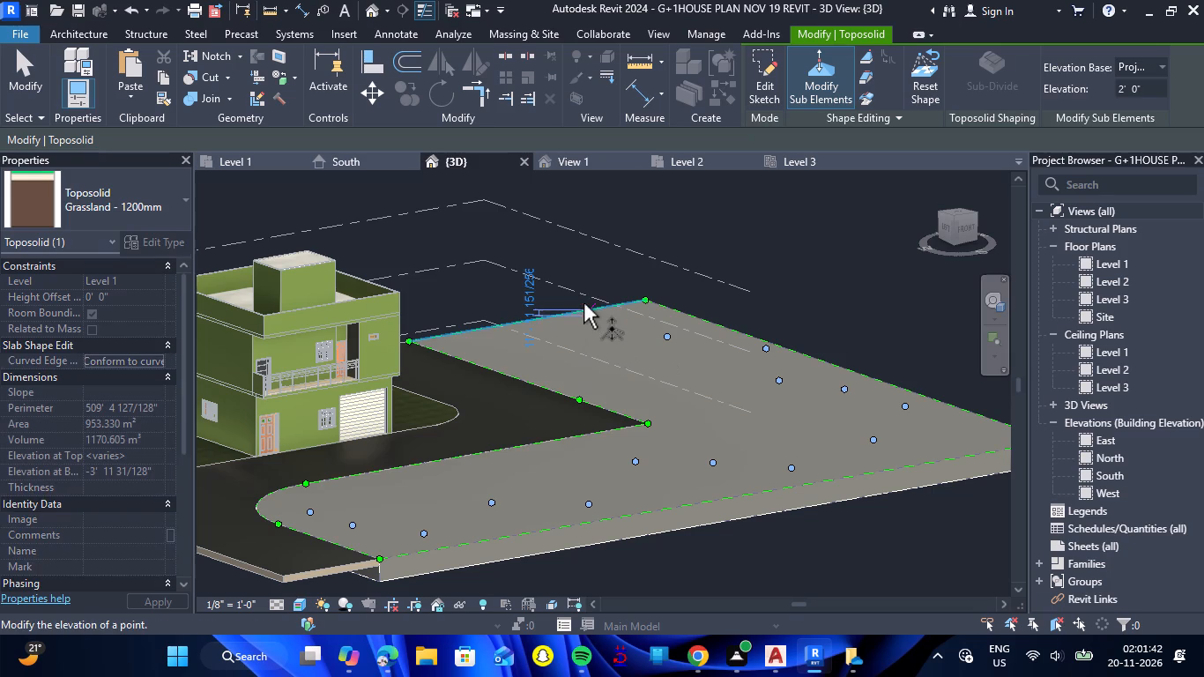
pyautogui.click(583, 303)
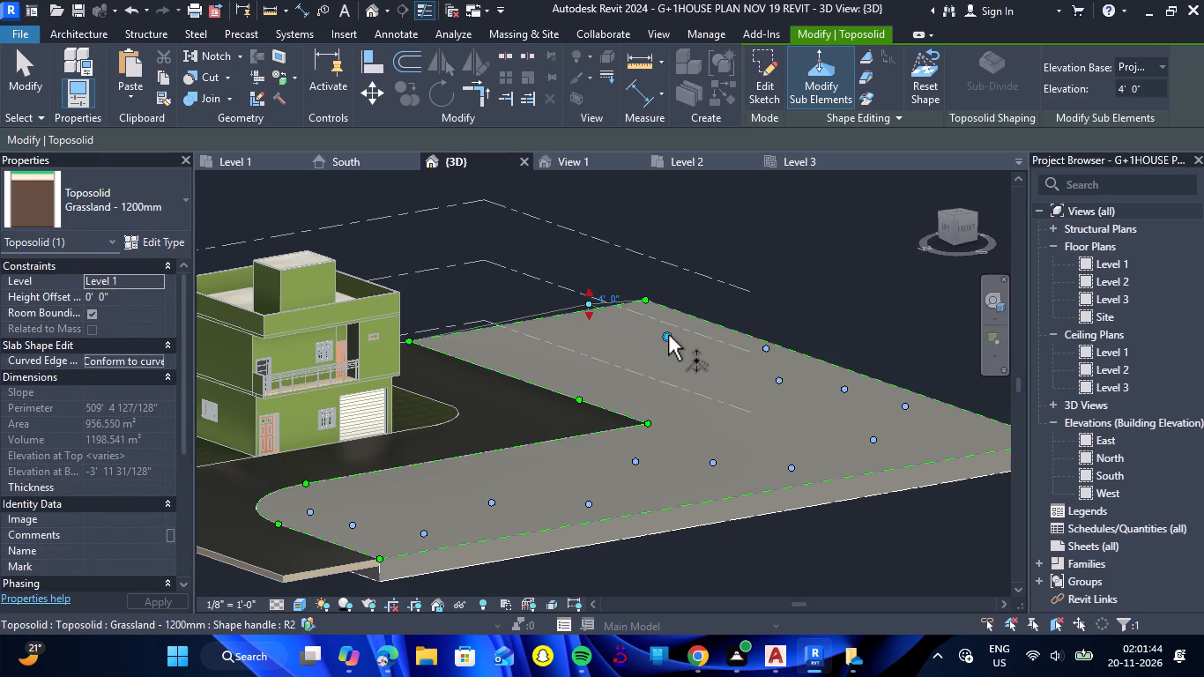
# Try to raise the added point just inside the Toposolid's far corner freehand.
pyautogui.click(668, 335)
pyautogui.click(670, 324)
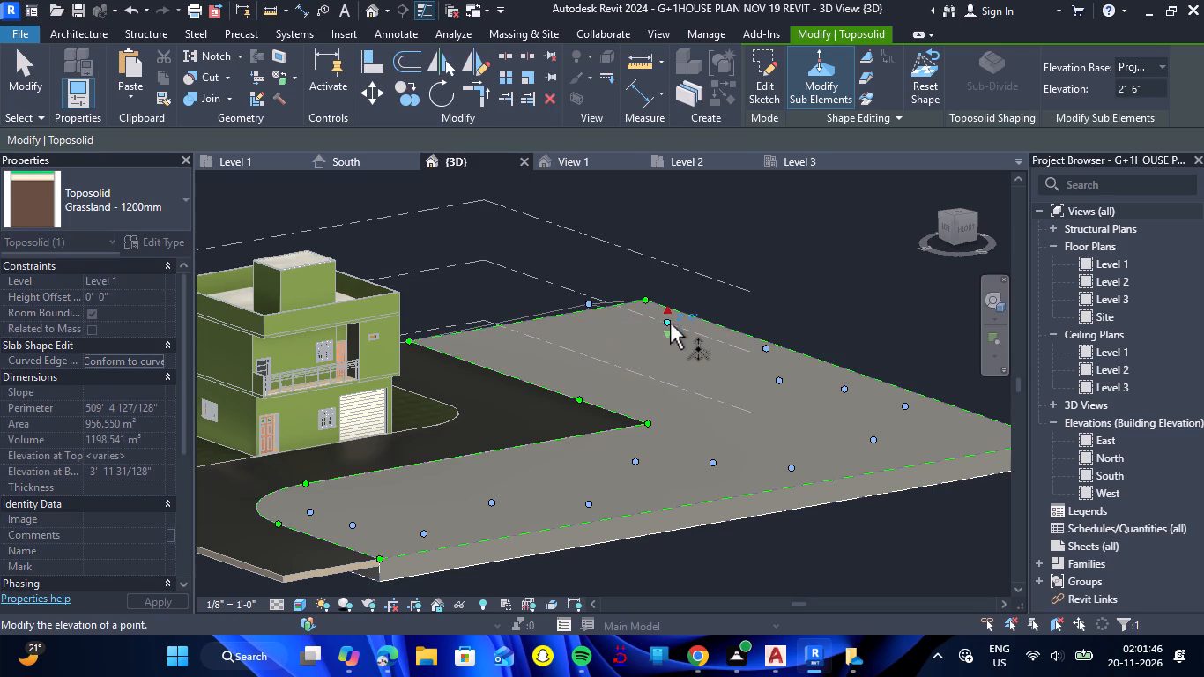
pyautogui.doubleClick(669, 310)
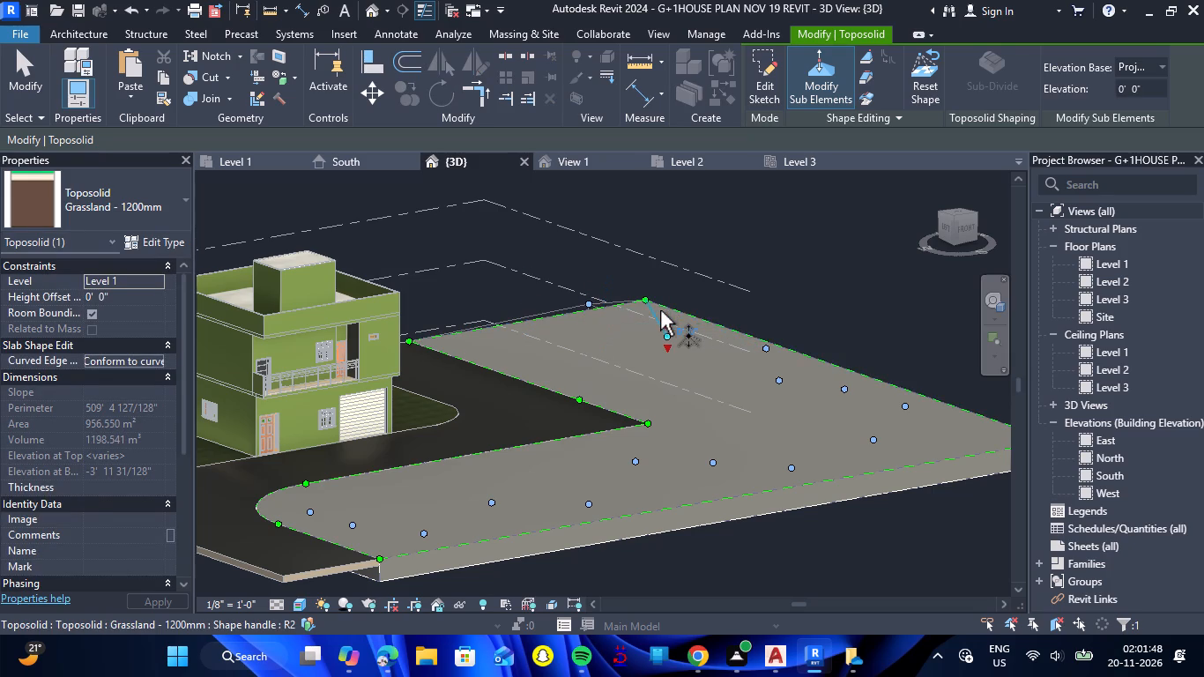
# Set the elevation of the Toposolid's far corner point to 3'.
pyautogui.scroll(5, 665, 306)
pyautogui.click(628, 298)
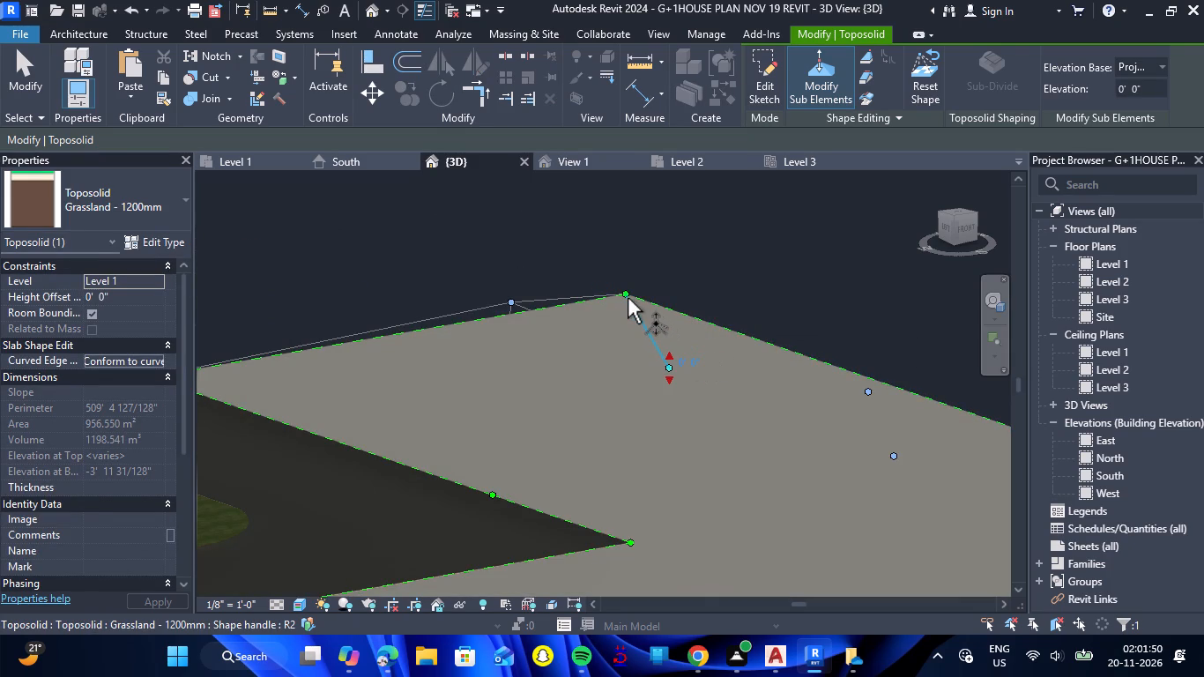
pyautogui.doubleClick(625, 279)
pyautogui.click(625, 279)
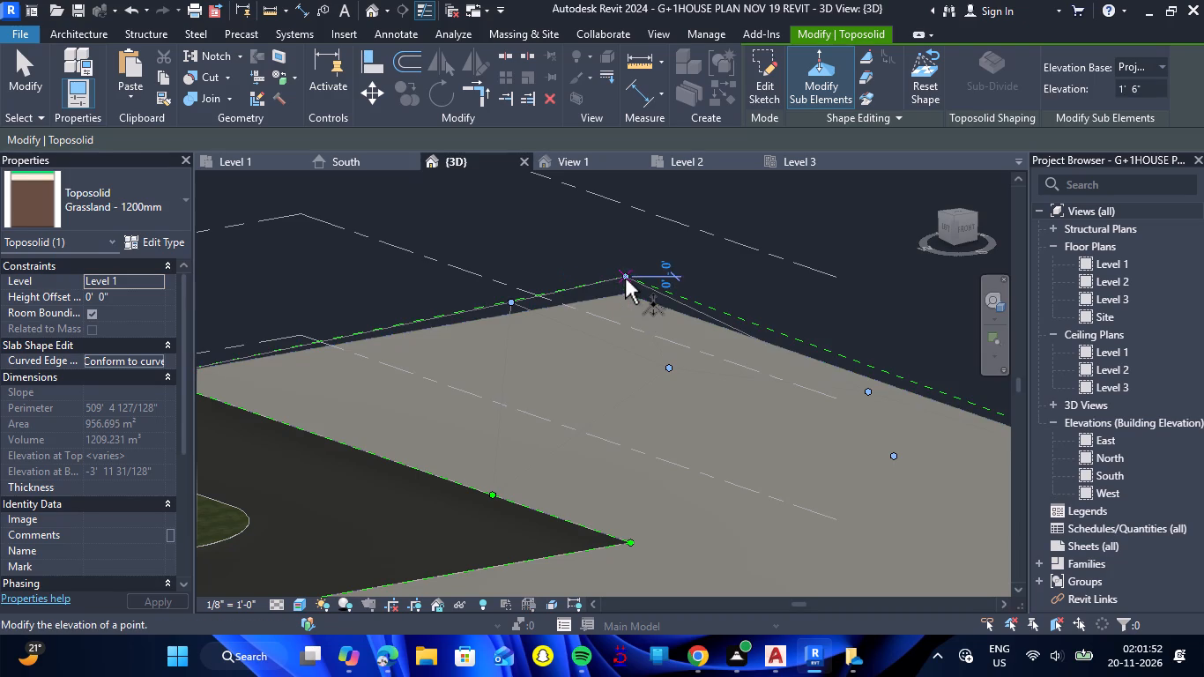
pyautogui.click(651, 267)
pyautogui.write("3'")
pyautogui.press('Return')
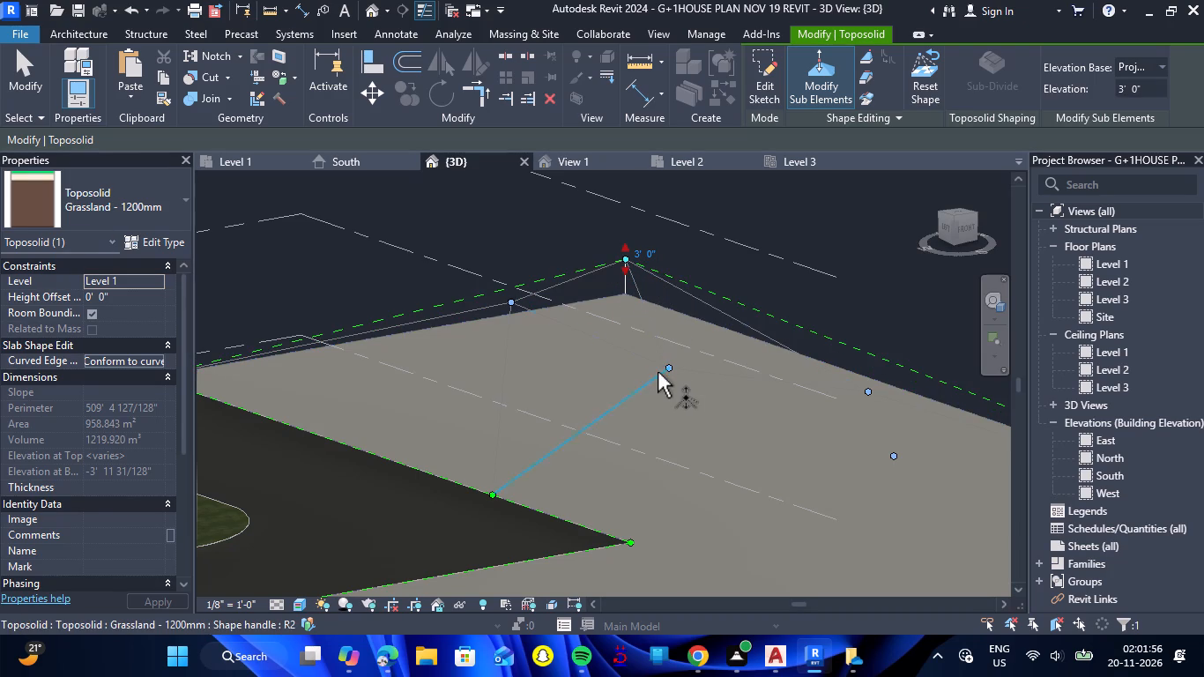
# Set the elevation of the added point just inside the far corner to 6'.
pyautogui.click(672, 365)
pyautogui.click(664, 368)
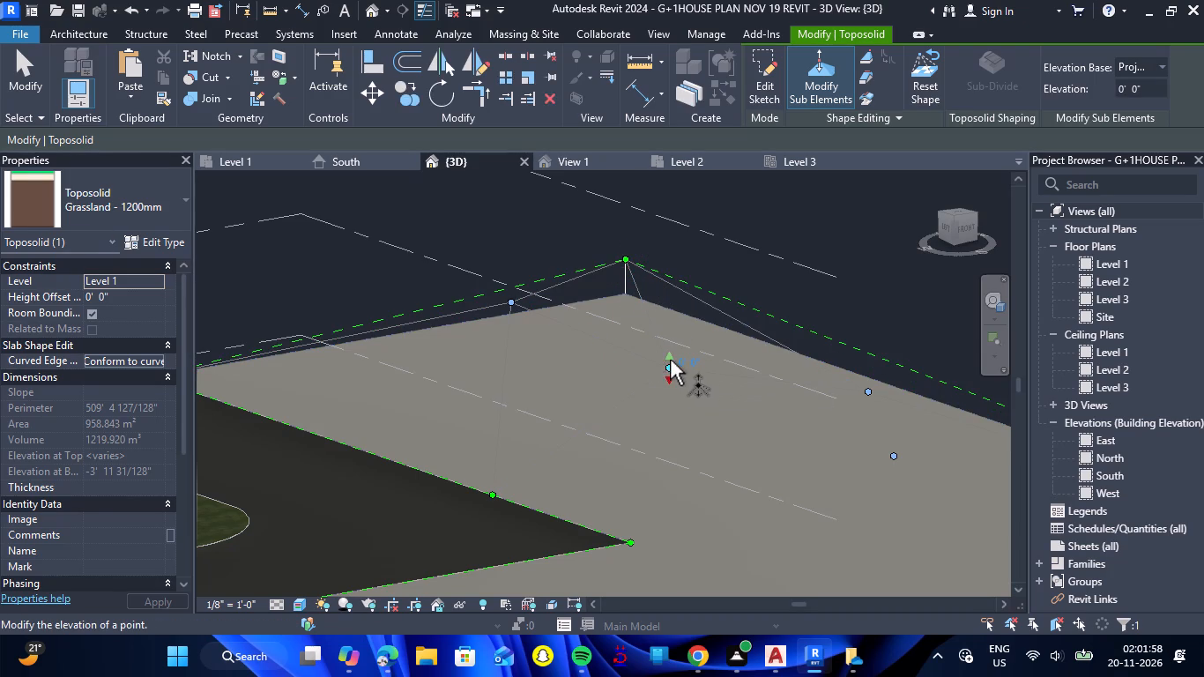
pyautogui.click(702, 370)
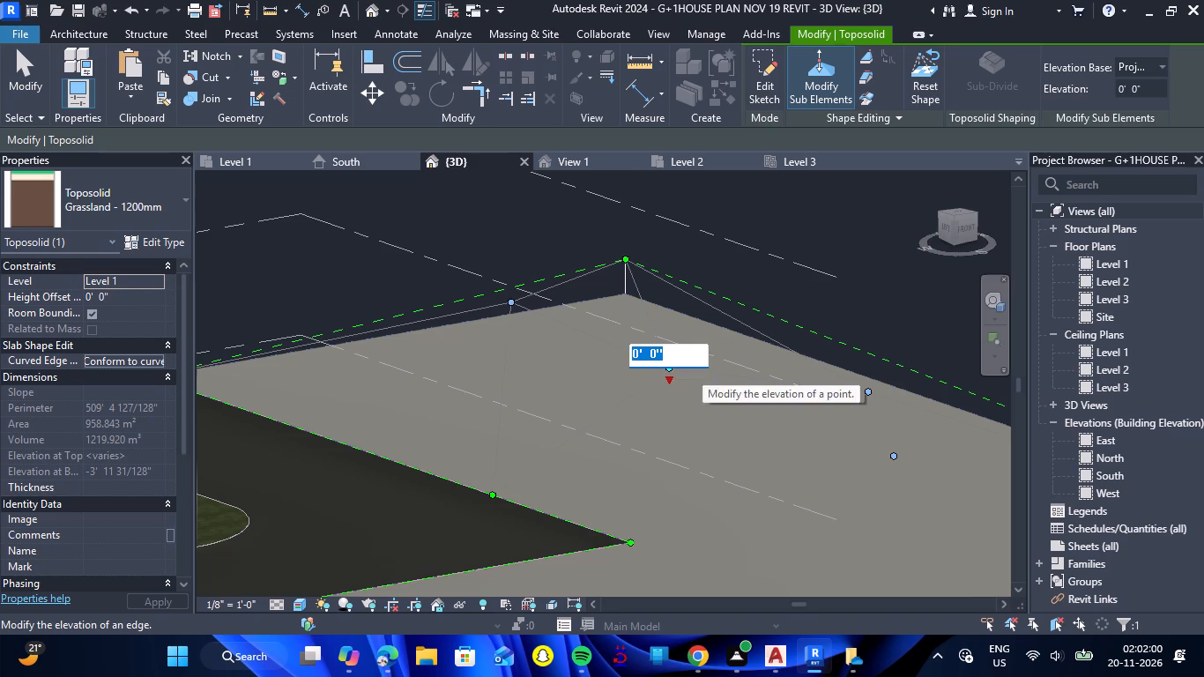
pyautogui.press('7')
pyautogui.press('BackSpace')
pyautogui.write("6'")
pyautogui.press('Return')
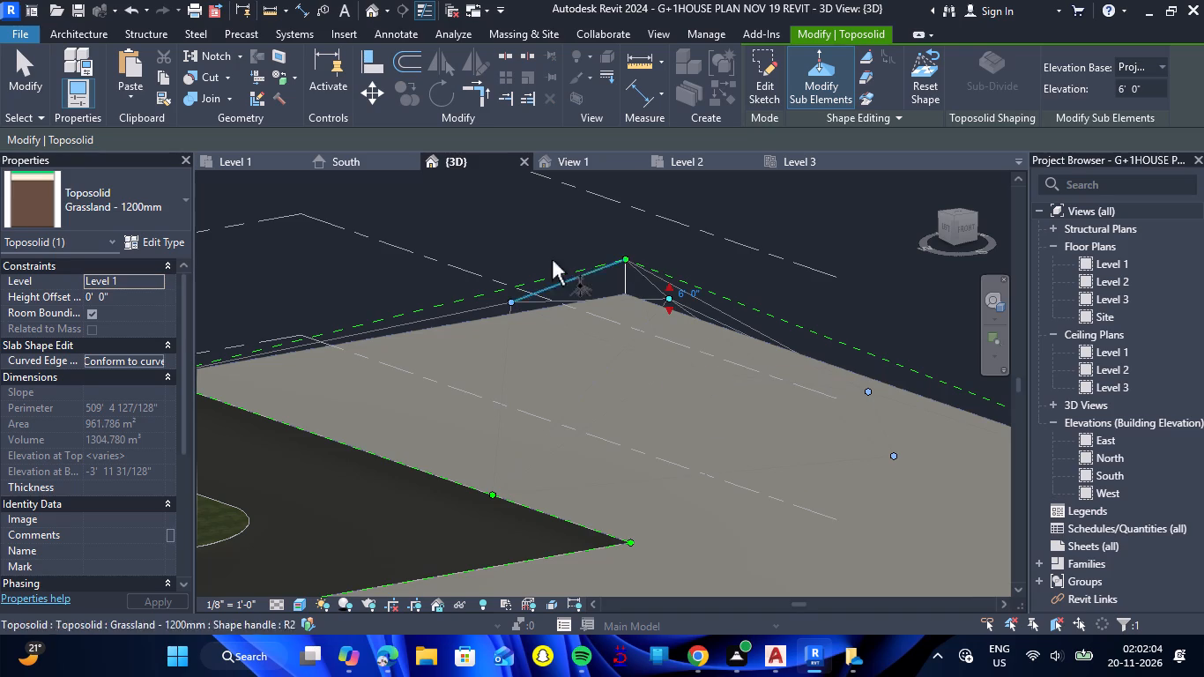
# Raise the next added point along the outer edge, beyond the far corner, to an elevation of 1' 6".
pyautogui.scroll(-5, 548, 250)
pyautogui.scroll(2, 726, 338)
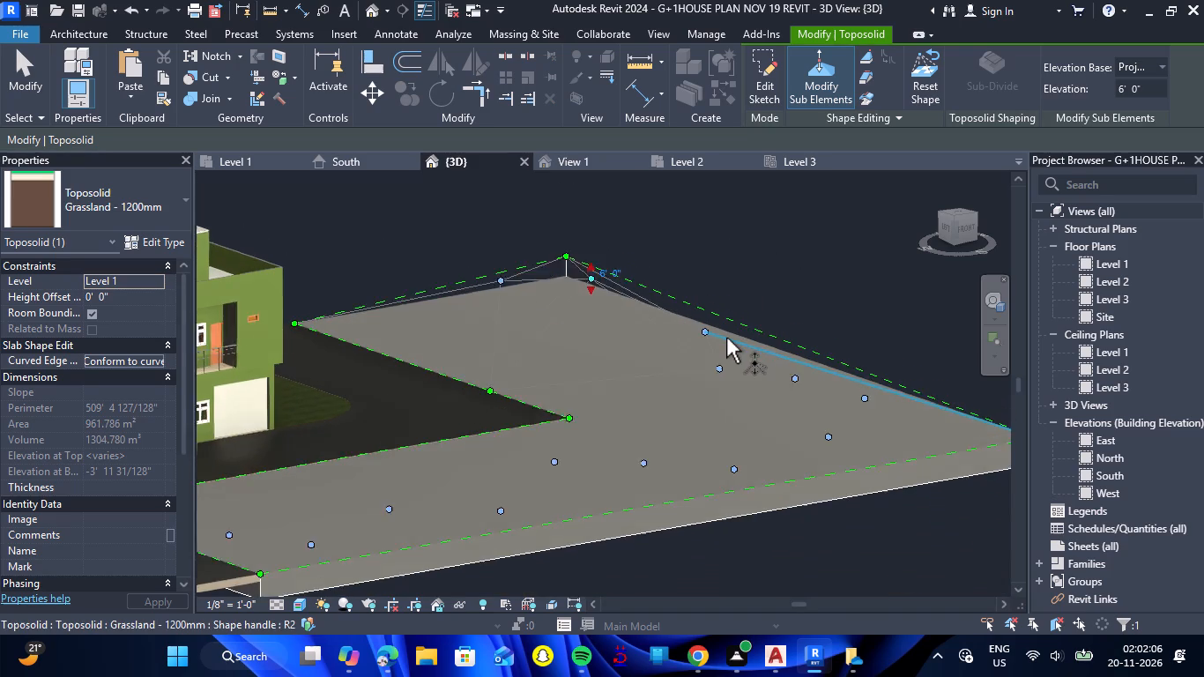
pyautogui.click(701, 332)
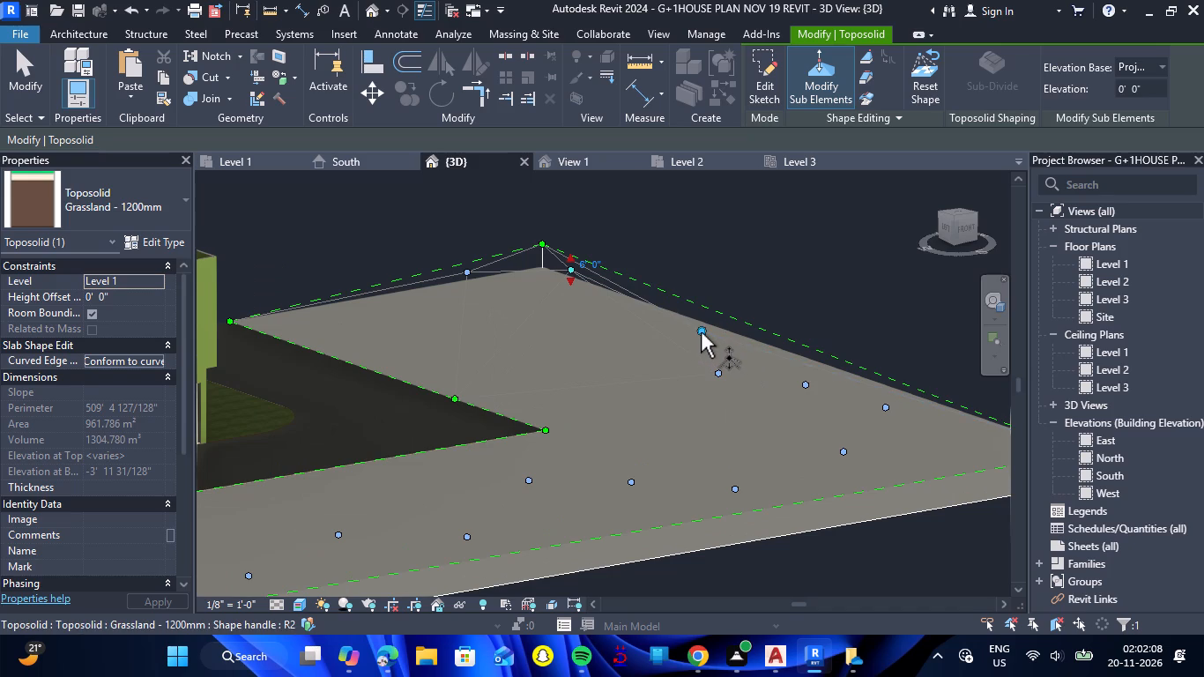
pyautogui.doubleClick(706, 321)
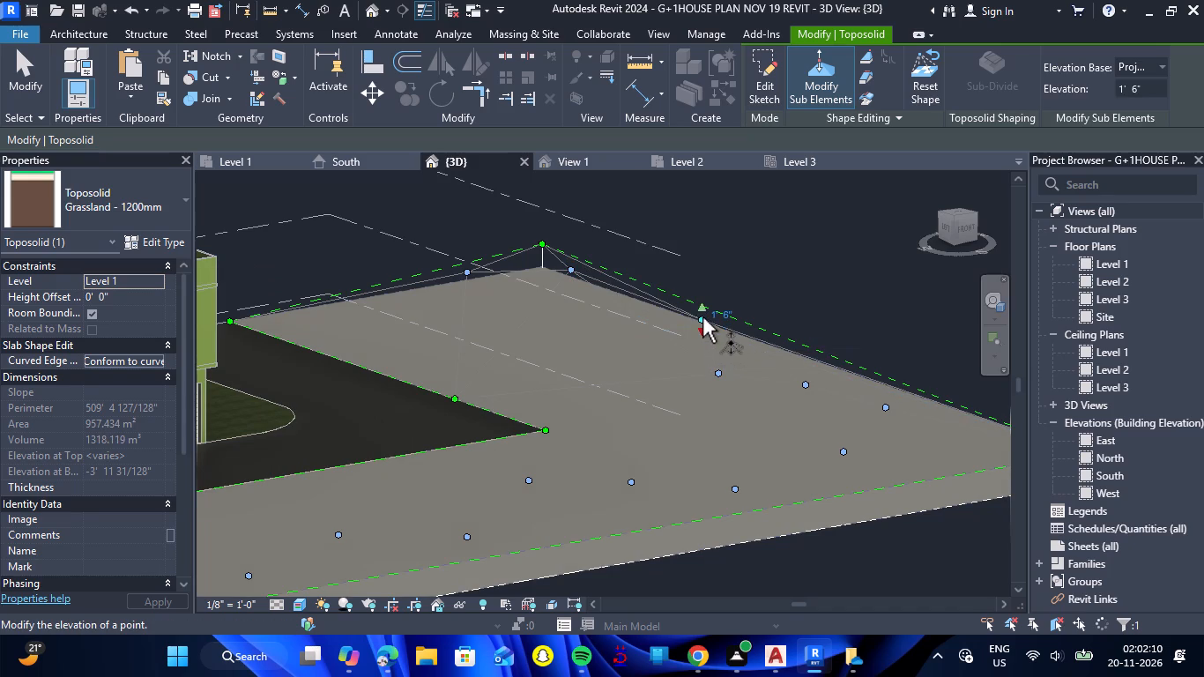
# Raise the selected outer-edge point of the Toposolid further, to an elevation of about 3' 1".
pyautogui.tripleClick(702, 306)
pyautogui.click(702, 306)
# Raise the added interior point nearest the far outer edge, beyond the one just raised, to an elevation of 1'.
pyautogui.click(809, 386)
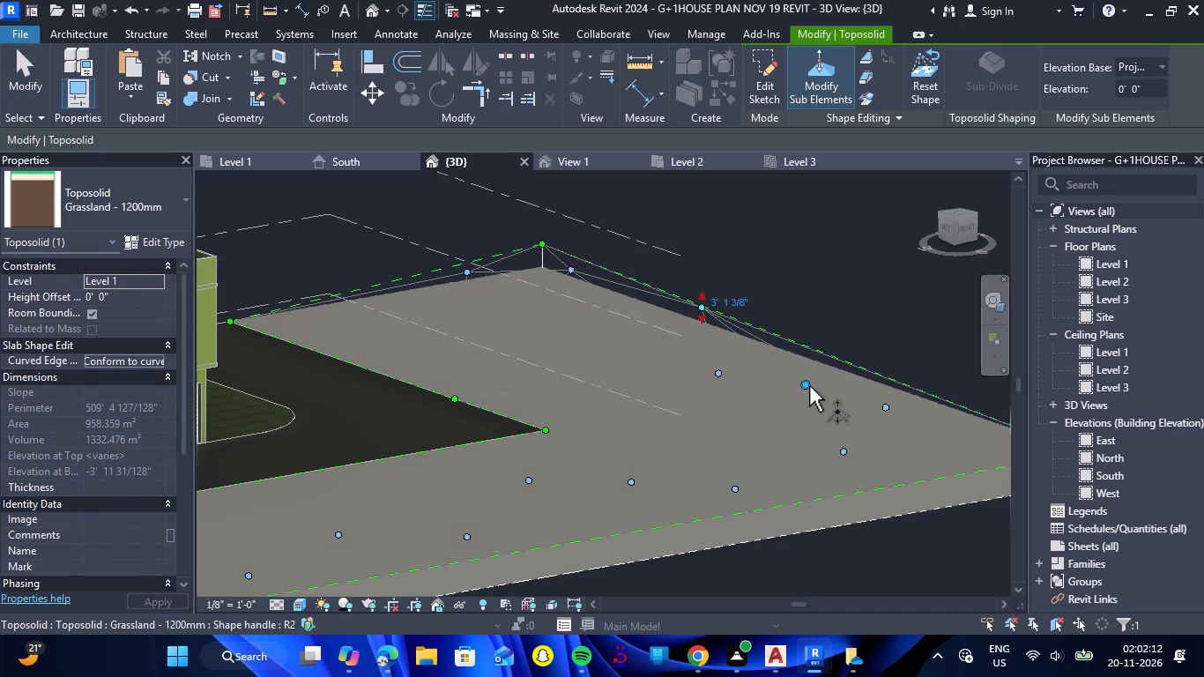
pyautogui.tripleClick(802, 376)
pyautogui.doubleClick(802, 376)
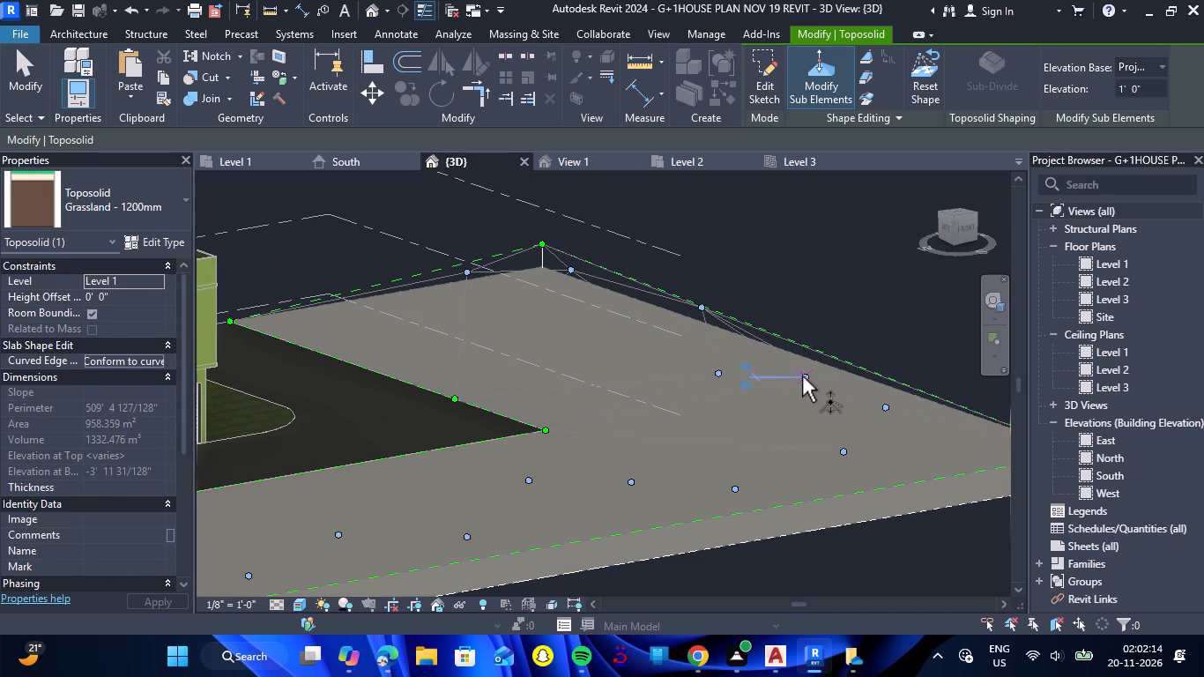
# Set the elevation of the added point in front of the Toposolid's inner corner by the path to 5'.
pyautogui.click(628, 479)
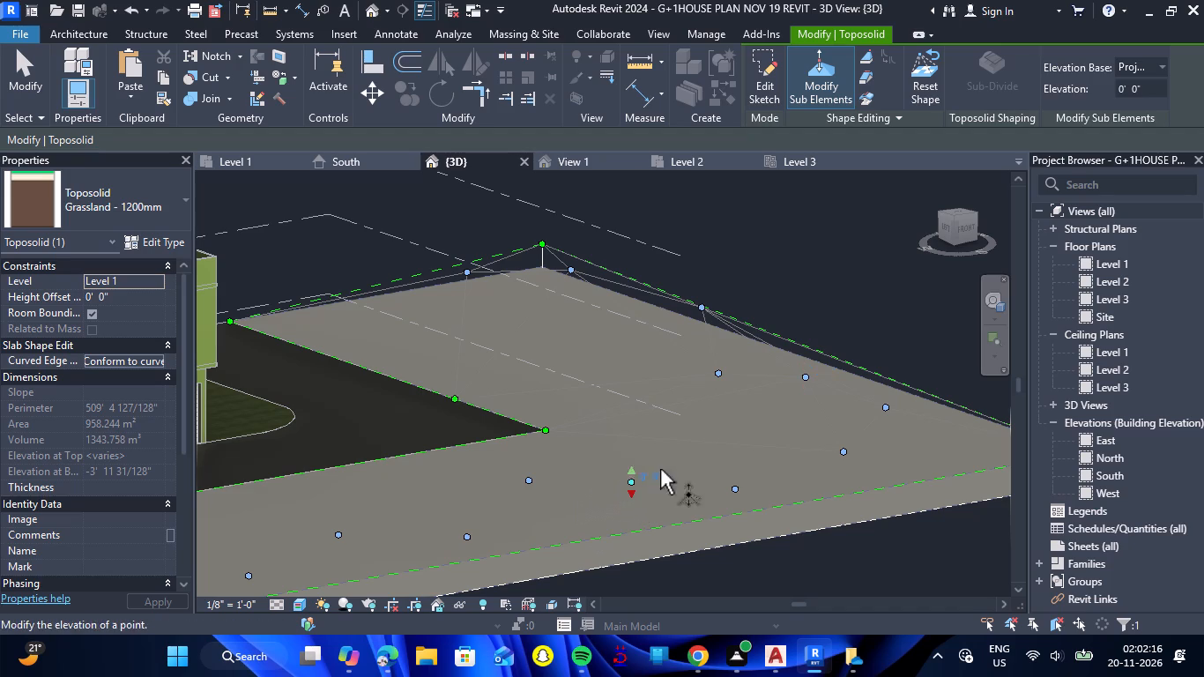
pyautogui.tripleClick(632, 472)
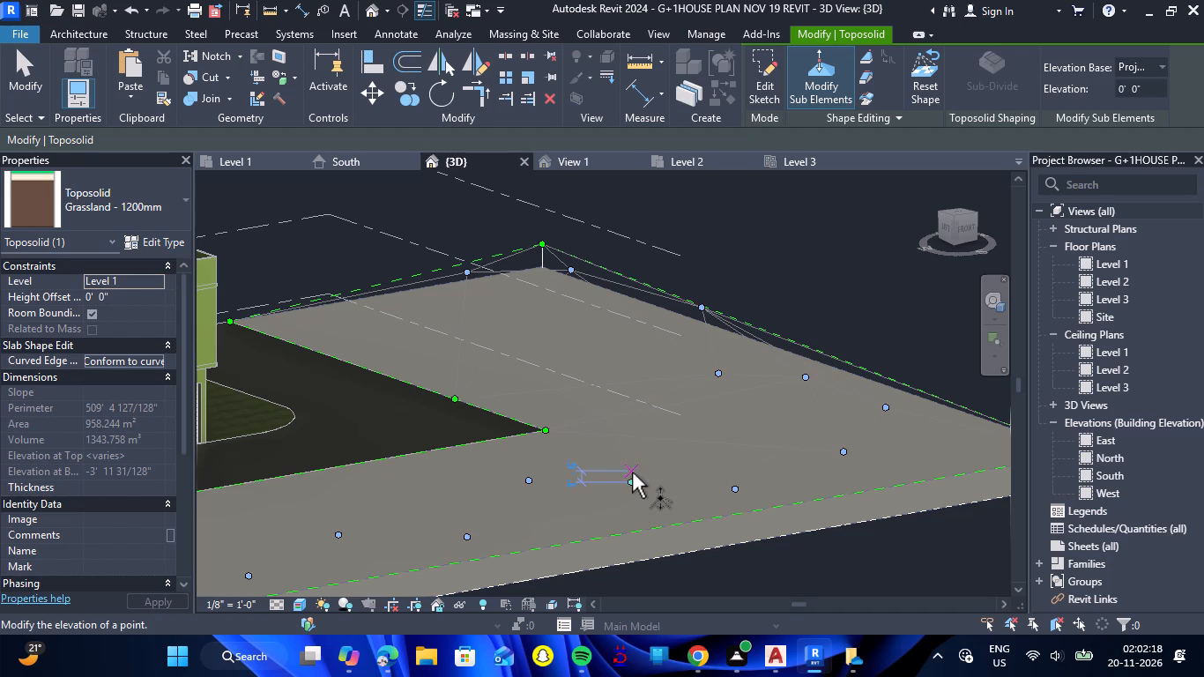
pyautogui.click(632, 472)
pyautogui.click(657, 468)
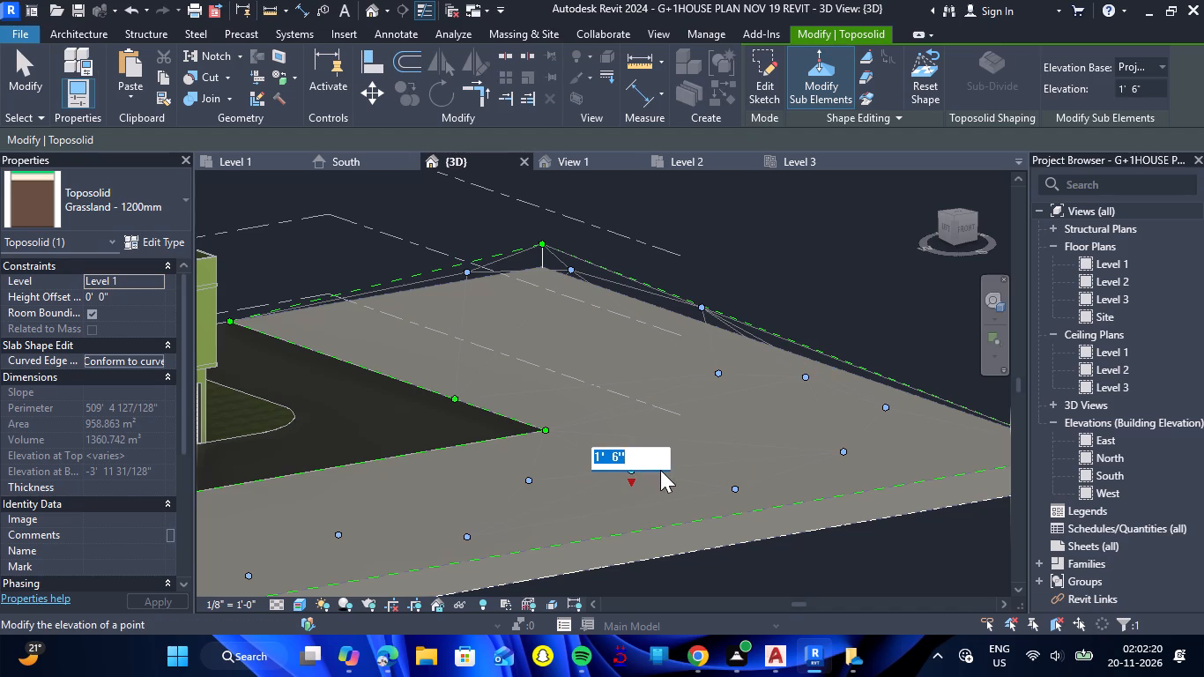
pyautogui.write("5'")
pyautogui.press('Return')
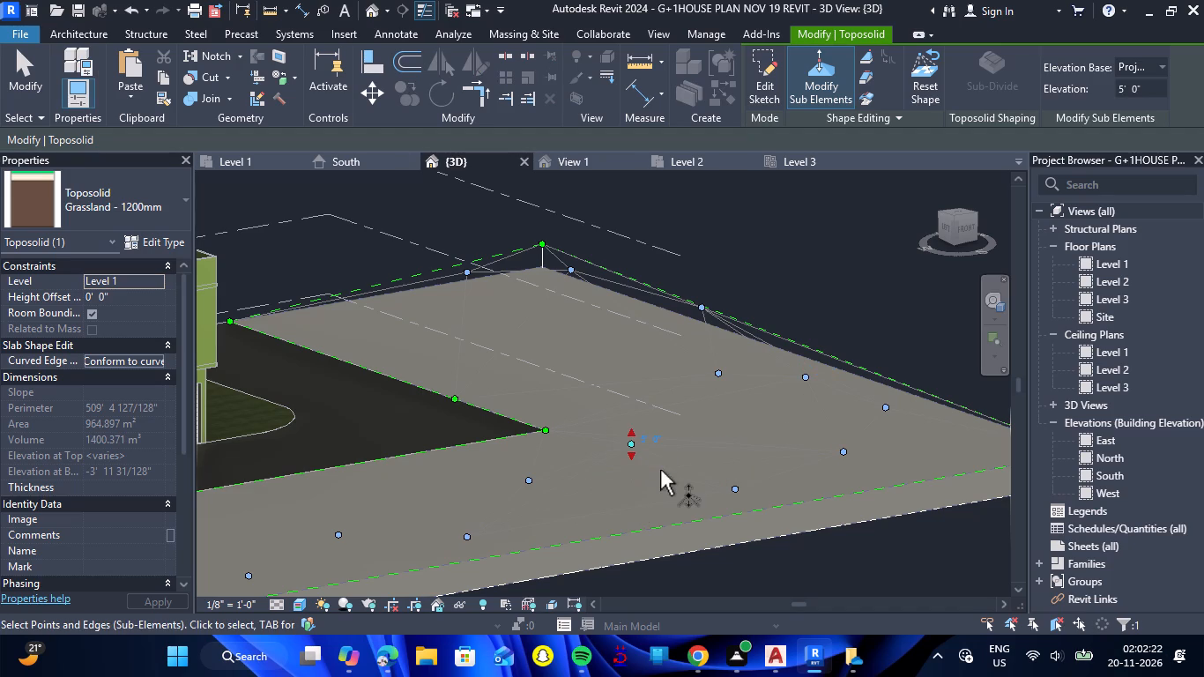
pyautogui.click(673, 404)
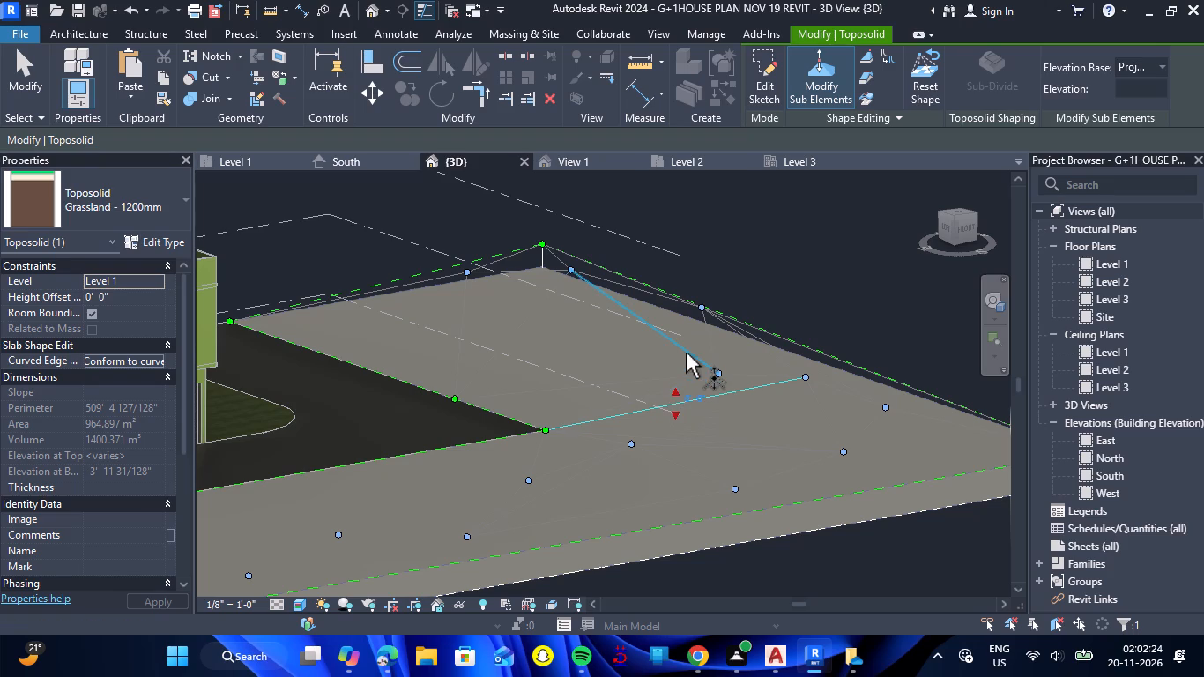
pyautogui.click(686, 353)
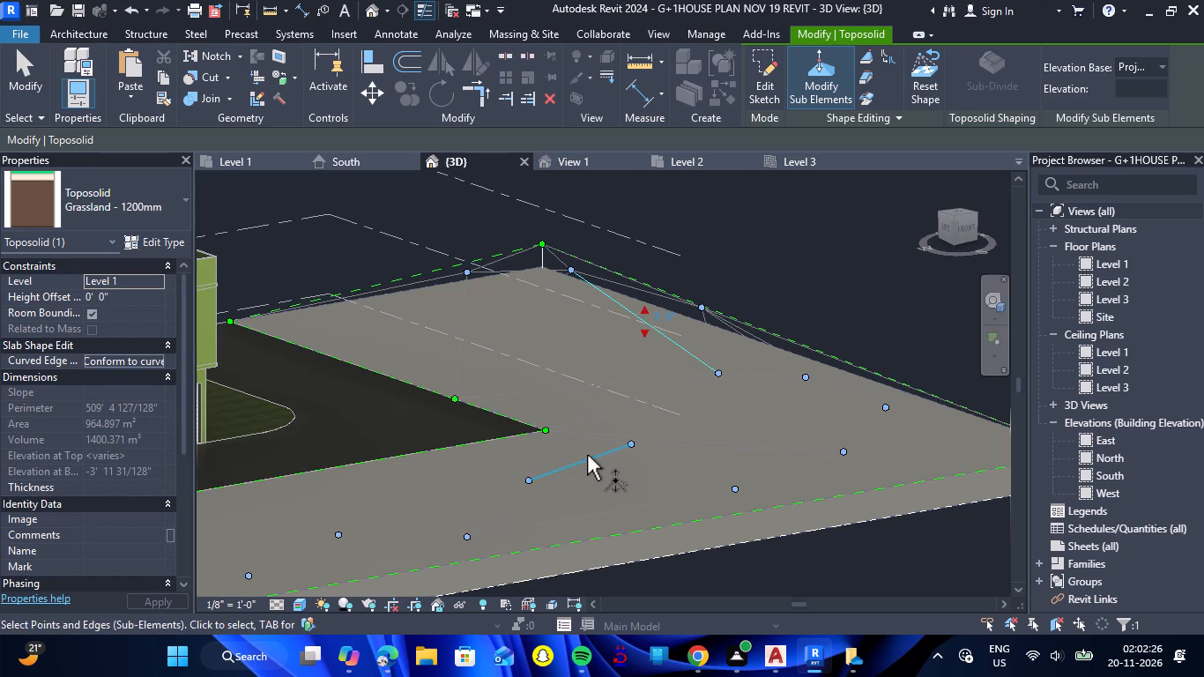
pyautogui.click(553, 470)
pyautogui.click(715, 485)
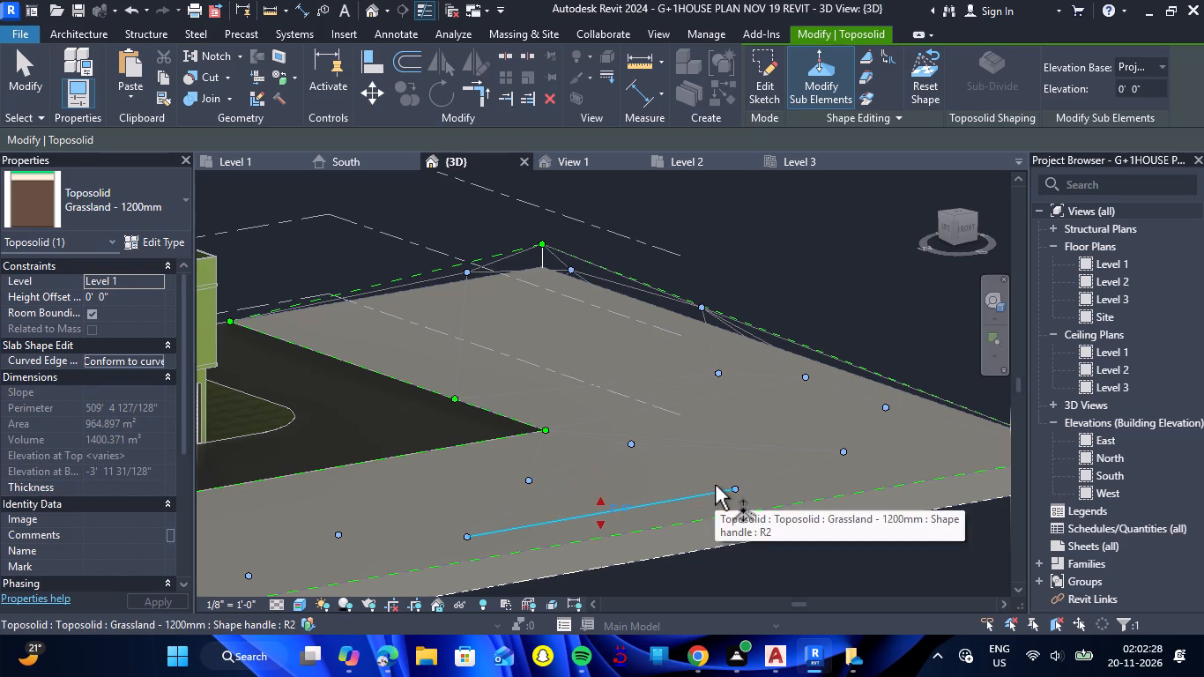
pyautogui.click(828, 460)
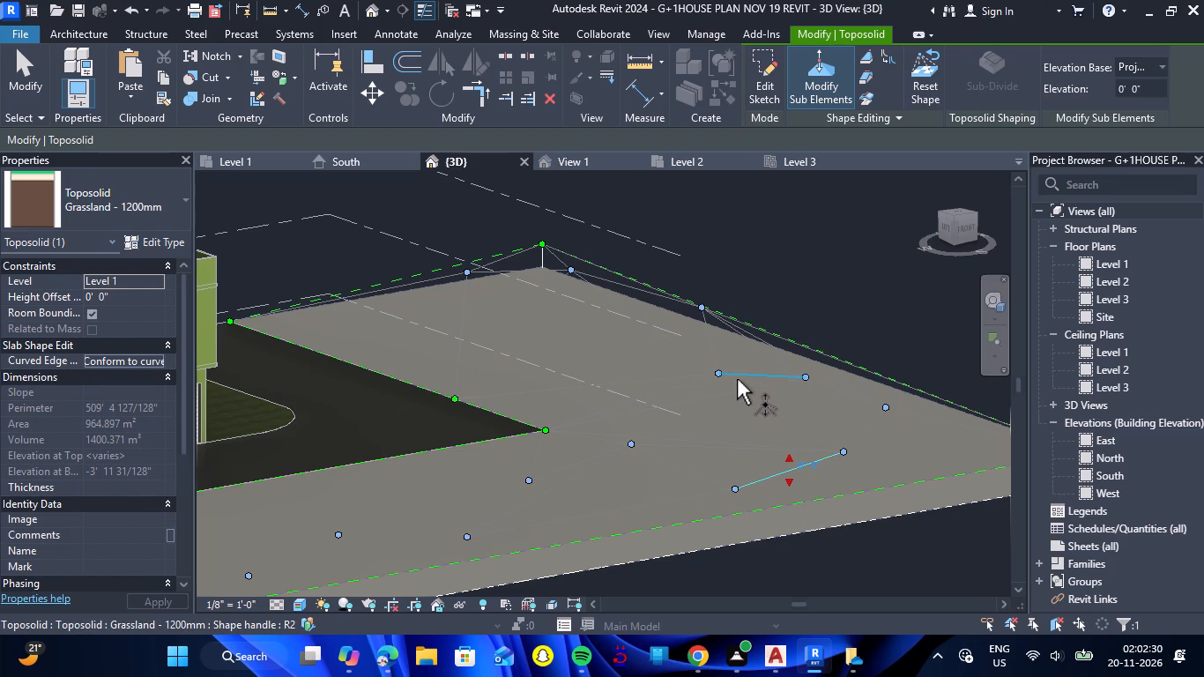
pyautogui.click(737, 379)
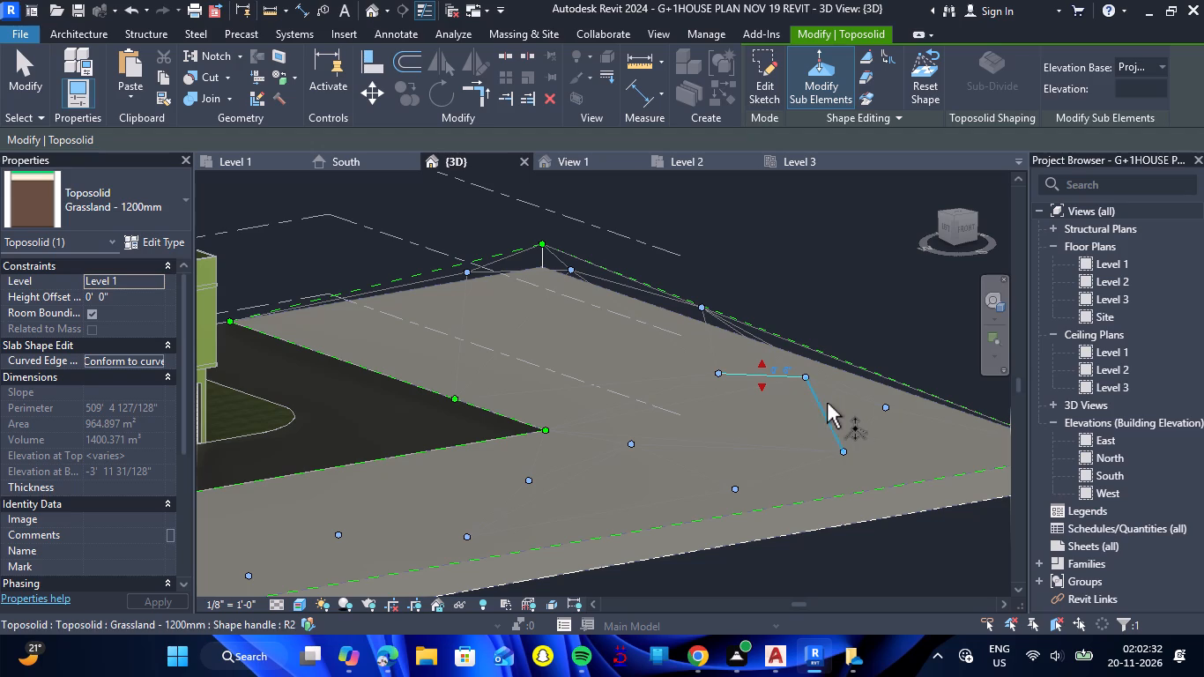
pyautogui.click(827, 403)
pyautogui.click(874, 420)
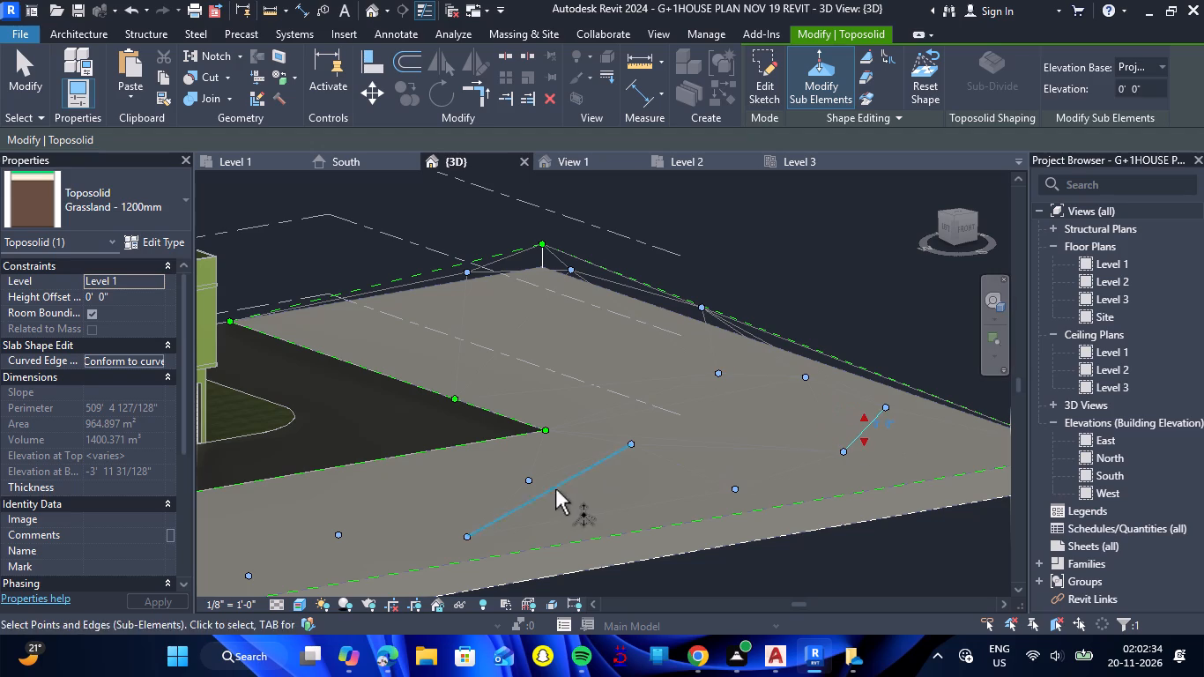
# Raise the surface edge joining two added points between the path's inner corner and the Toposolid's front edge.
pyautogui.click(518, 502)
pyautogui.click(521, 485)
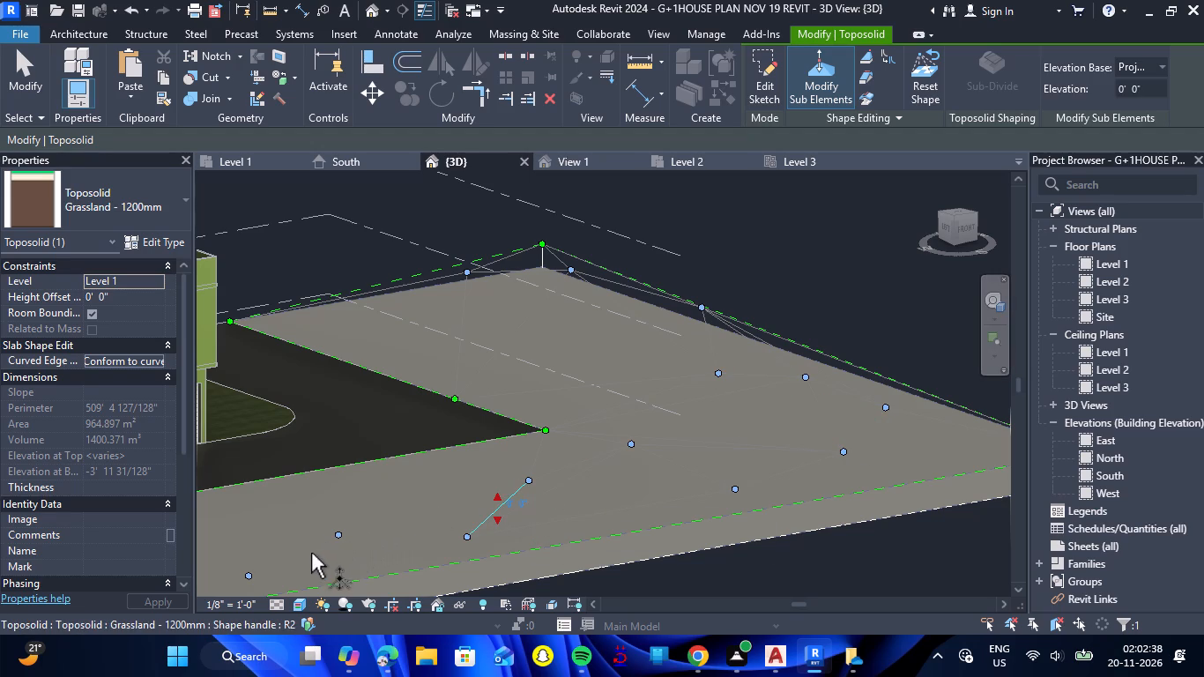
pyautogui.tripleClick(491, 495)
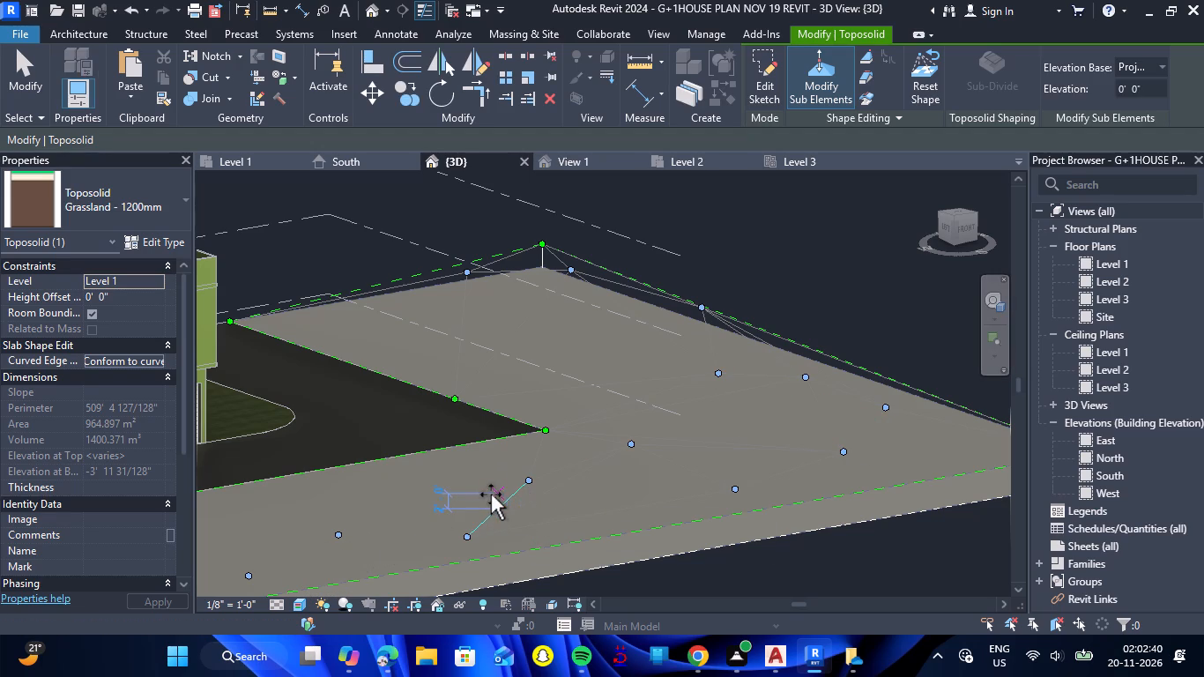
pyautogui.click(491, 495)
pyautogui.click(700, 217)
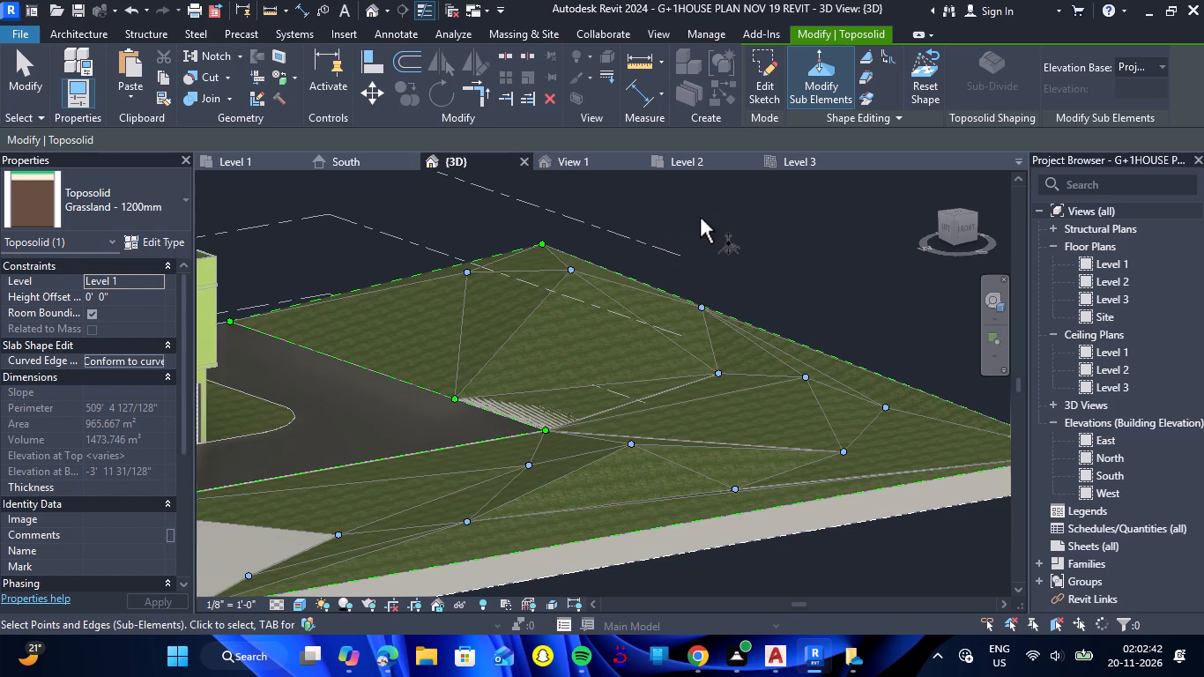
# Examine the regraded Toposolid surface from its outer corner to the path end and leave shape editing.
pyautogui.scroll(-5, 700, 218)
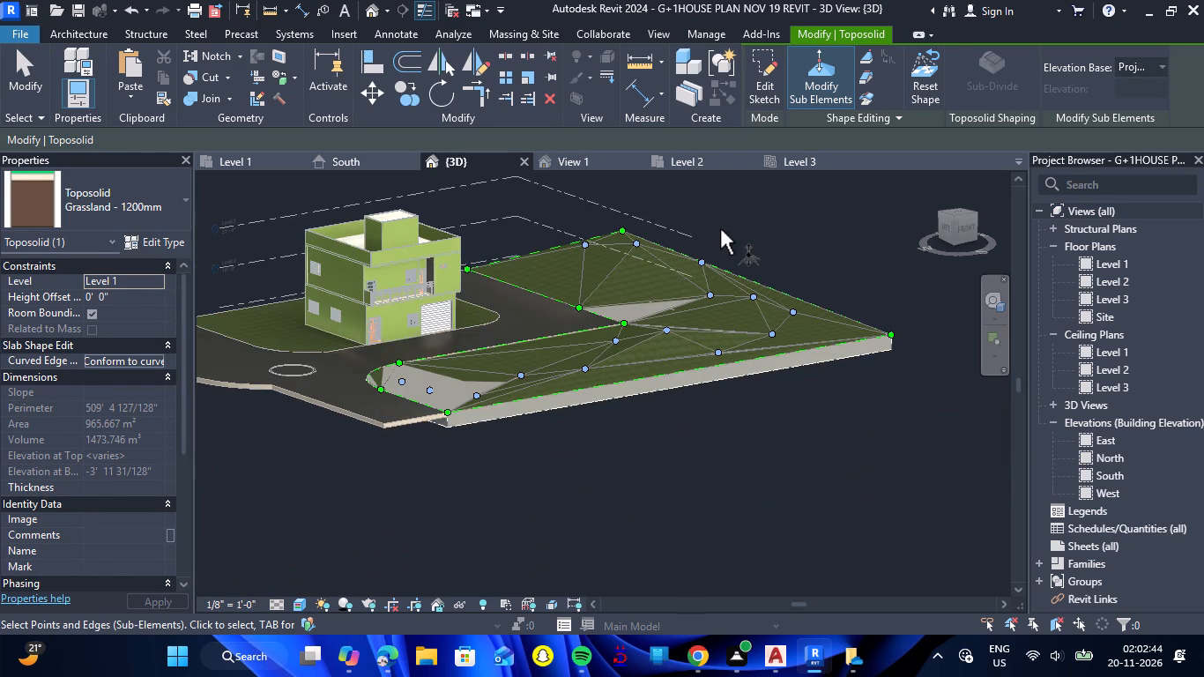
pyautogui.scroll(3, 720, 229)
pyautogui.scroll(5, 869, 393)
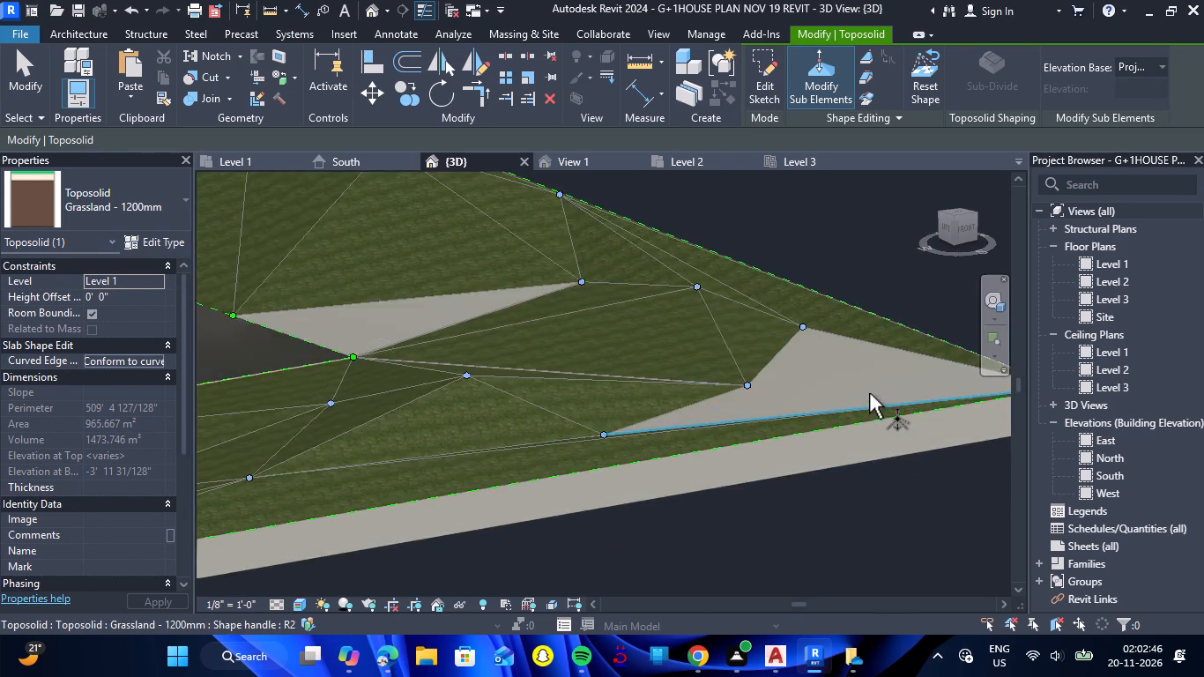
pyautogui.scroll(1, 869, 393)
pyautogui.scroll(-7, 774, 403)
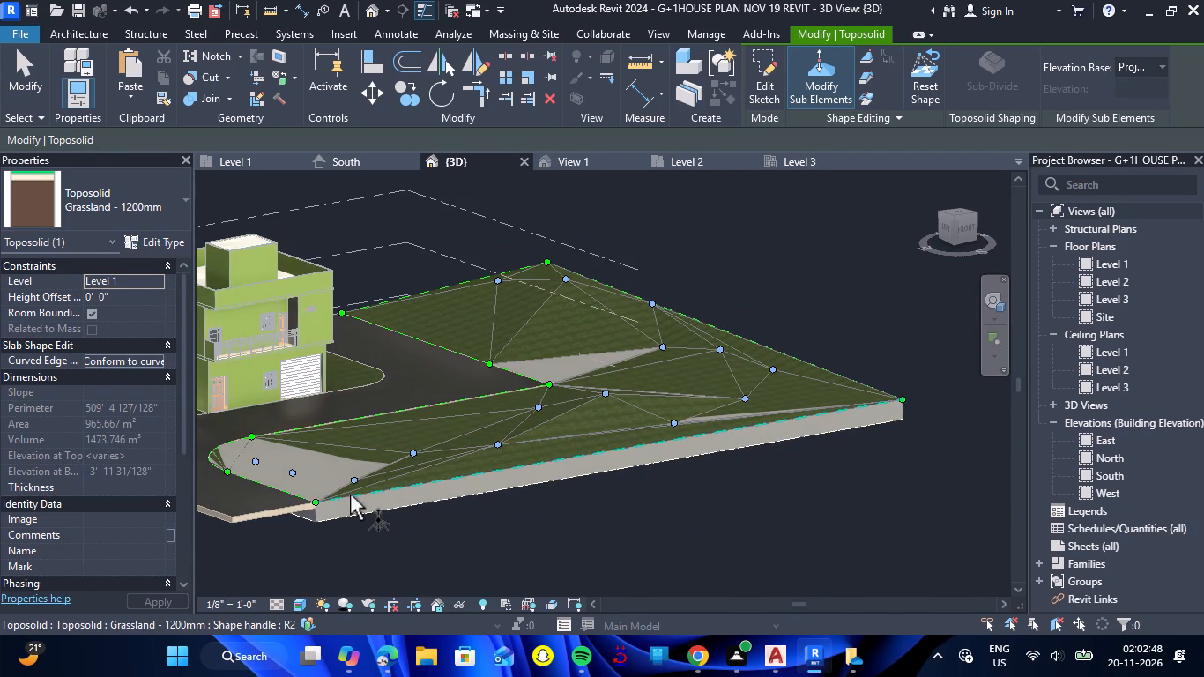
pyautogui.scroll(-4, 453, 406)
pyautogui.scroll(4, 382, 486)
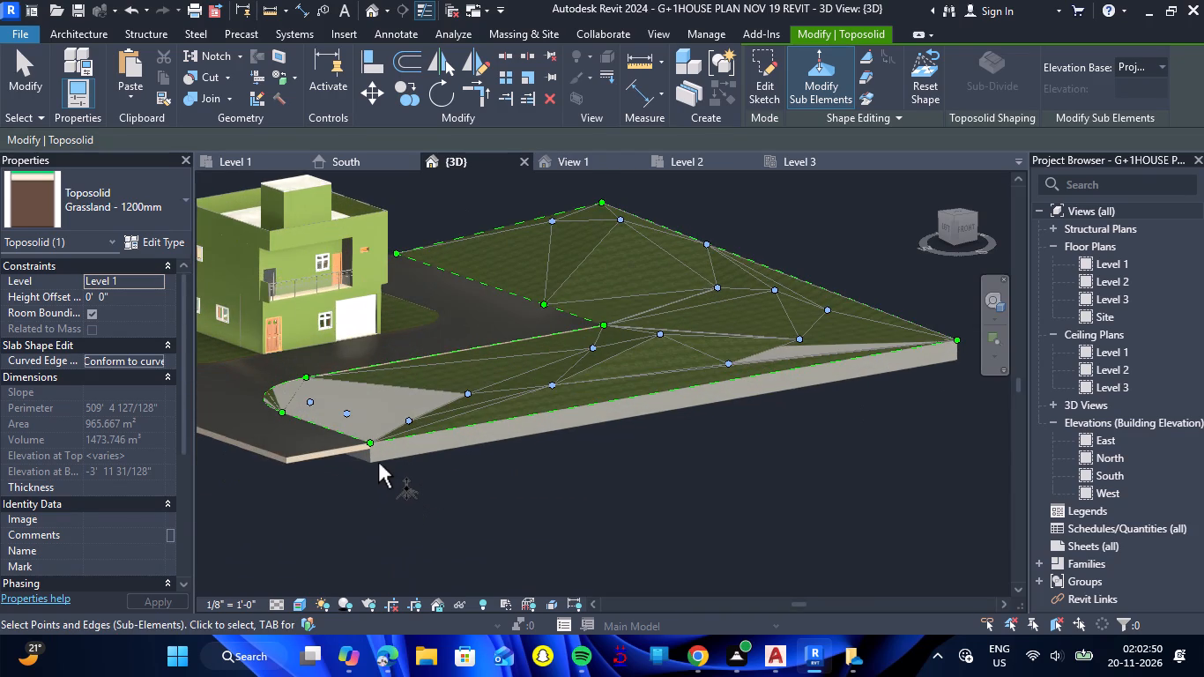
pyautogui.click(378, 458)
pyautogui.press('Escape')
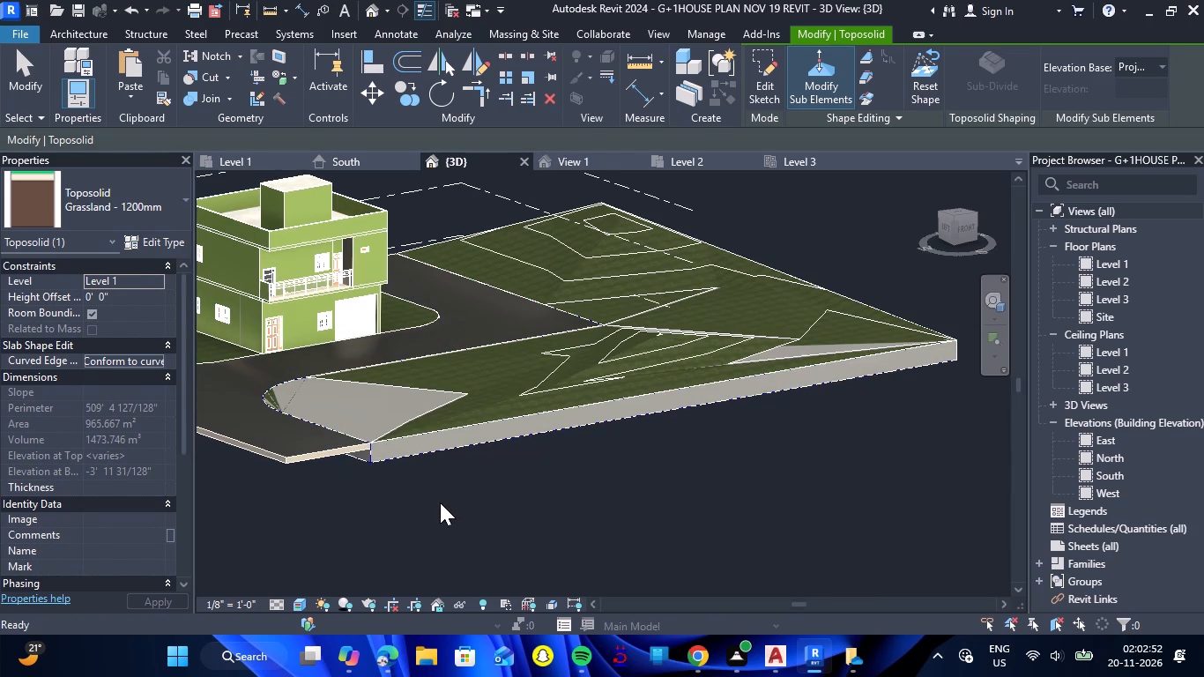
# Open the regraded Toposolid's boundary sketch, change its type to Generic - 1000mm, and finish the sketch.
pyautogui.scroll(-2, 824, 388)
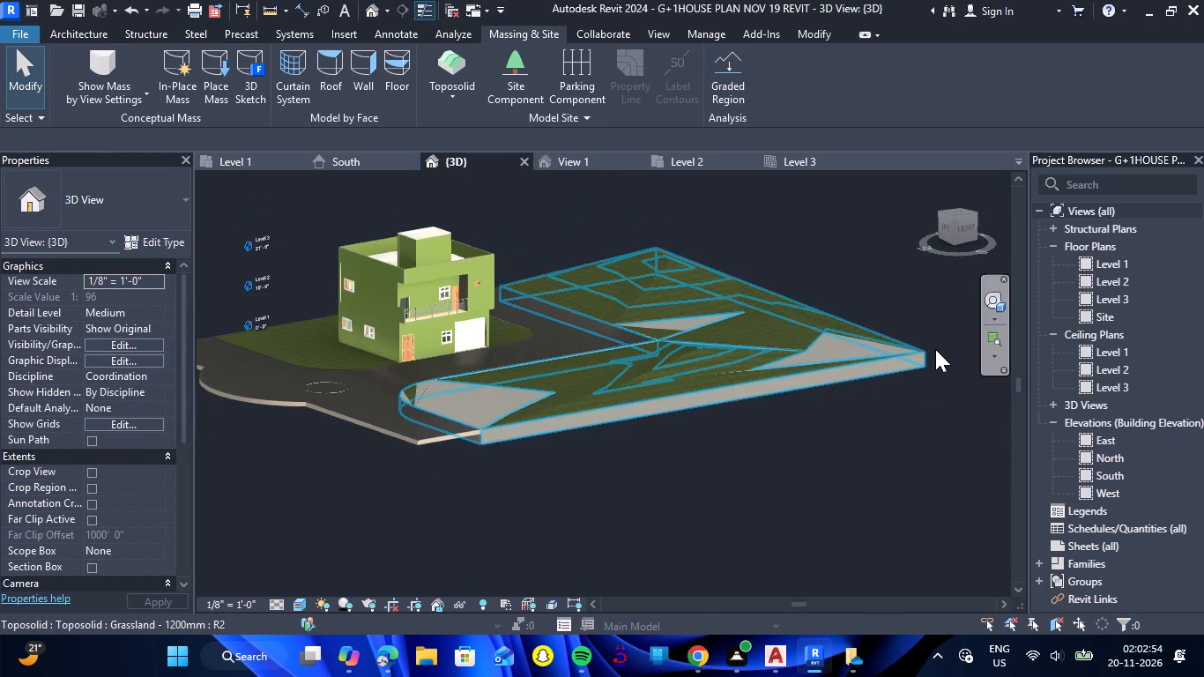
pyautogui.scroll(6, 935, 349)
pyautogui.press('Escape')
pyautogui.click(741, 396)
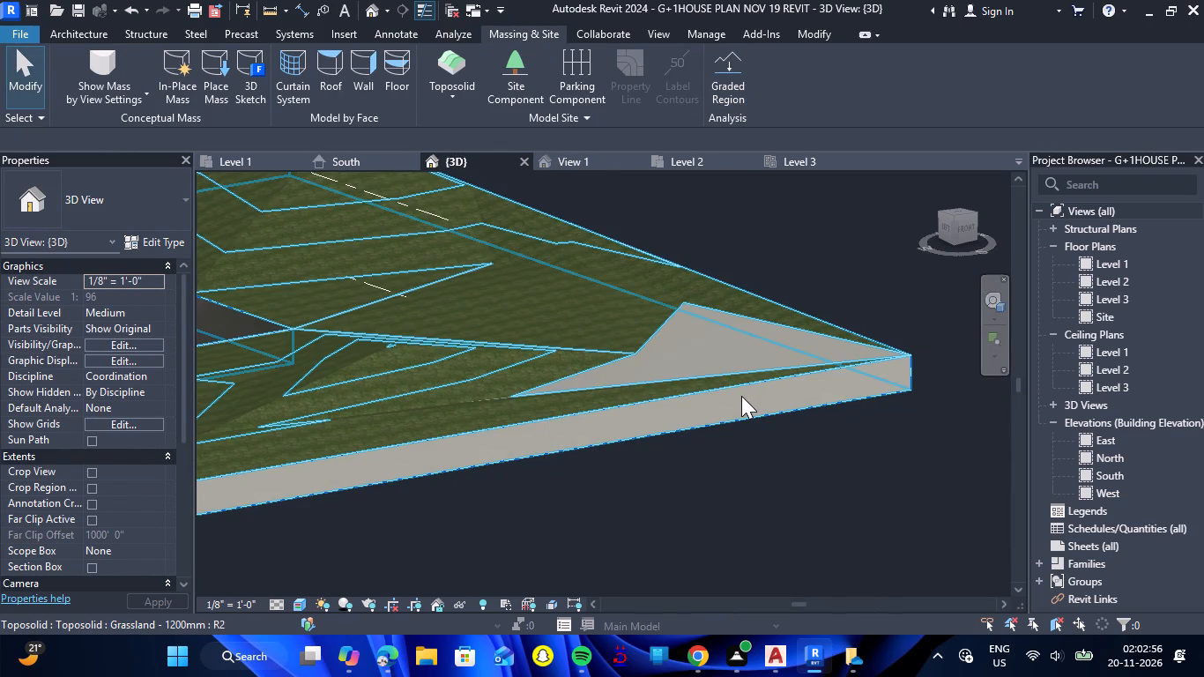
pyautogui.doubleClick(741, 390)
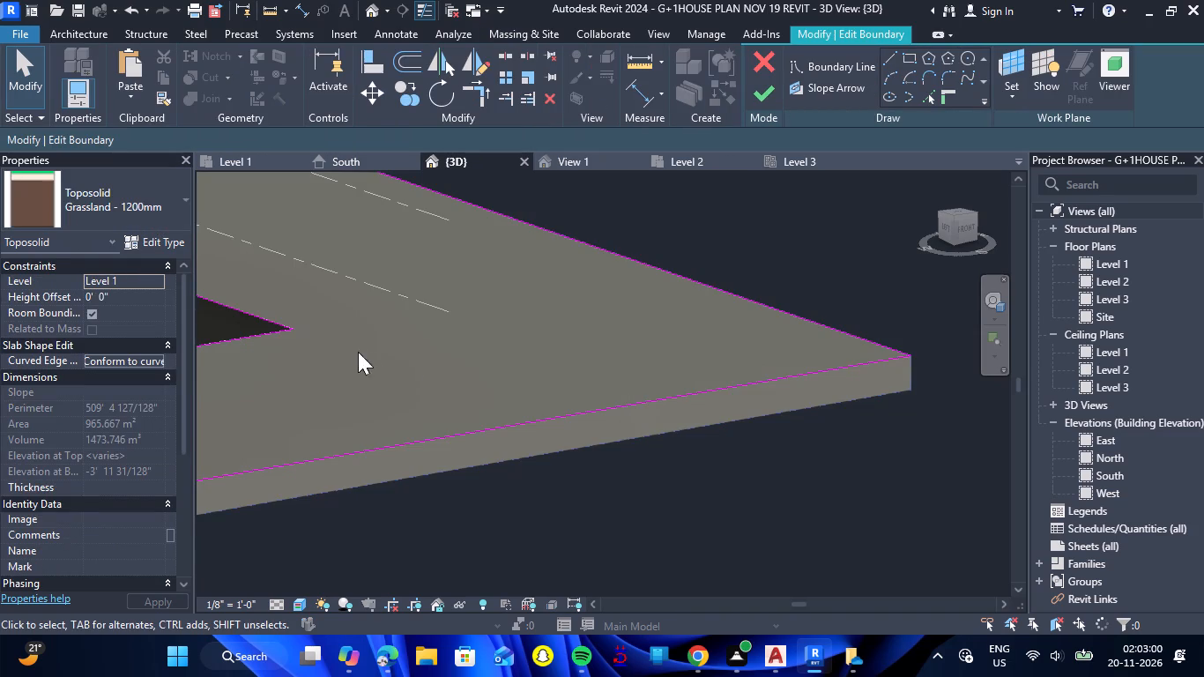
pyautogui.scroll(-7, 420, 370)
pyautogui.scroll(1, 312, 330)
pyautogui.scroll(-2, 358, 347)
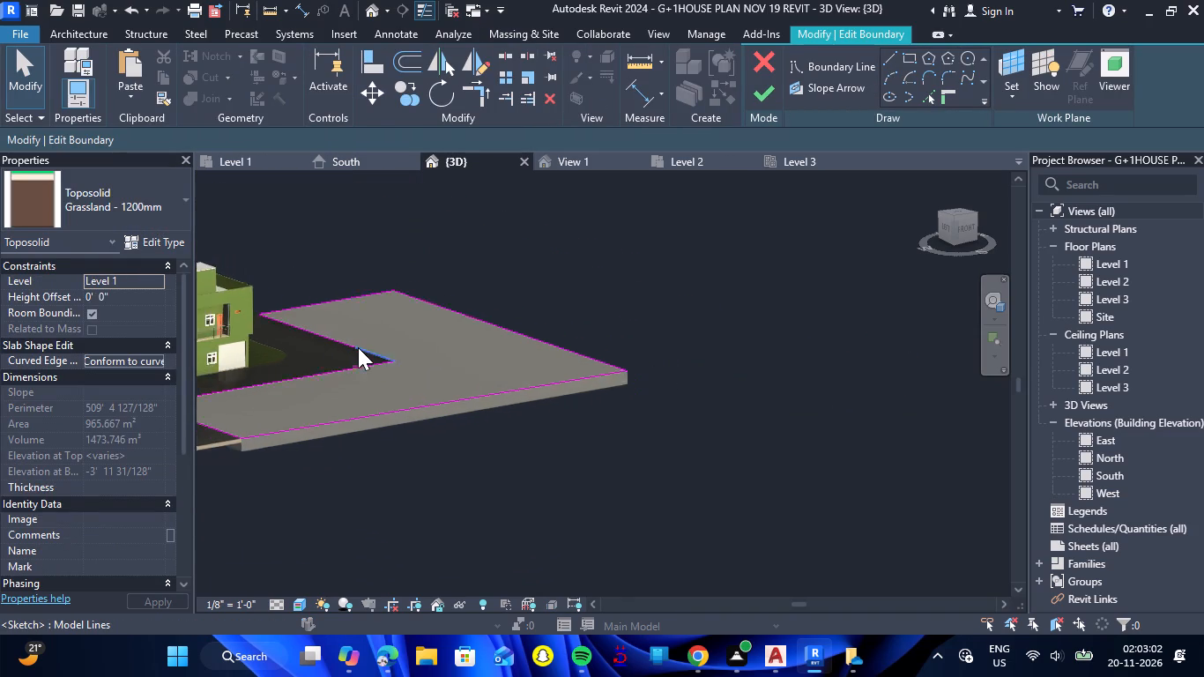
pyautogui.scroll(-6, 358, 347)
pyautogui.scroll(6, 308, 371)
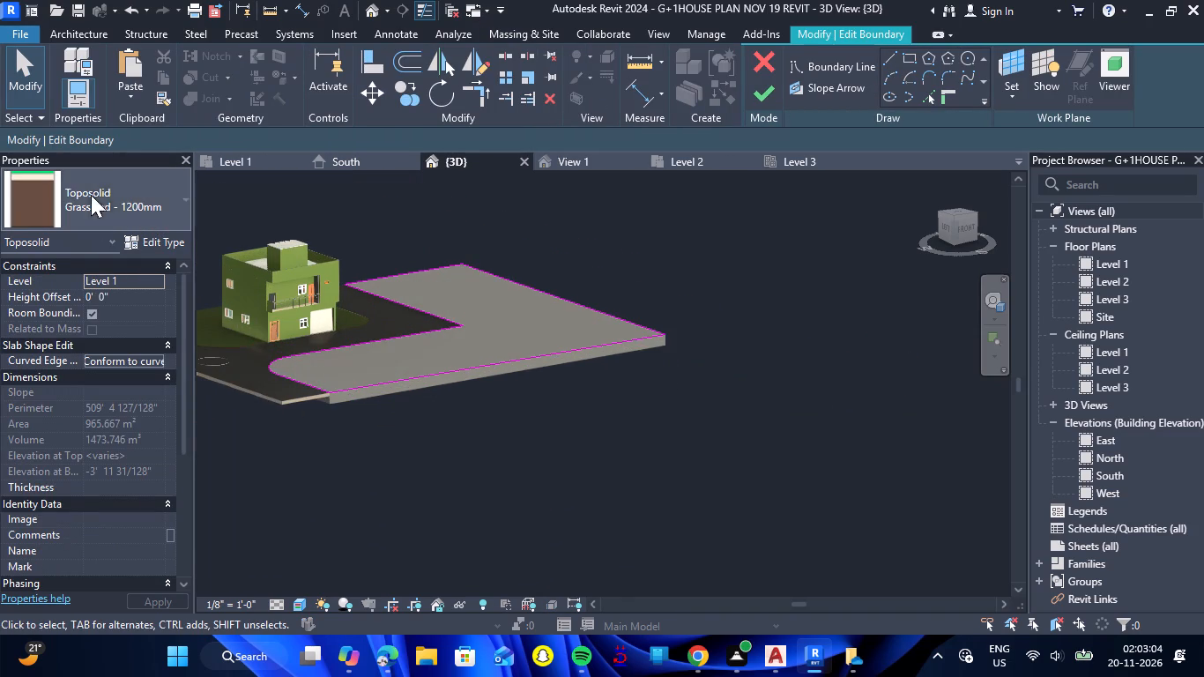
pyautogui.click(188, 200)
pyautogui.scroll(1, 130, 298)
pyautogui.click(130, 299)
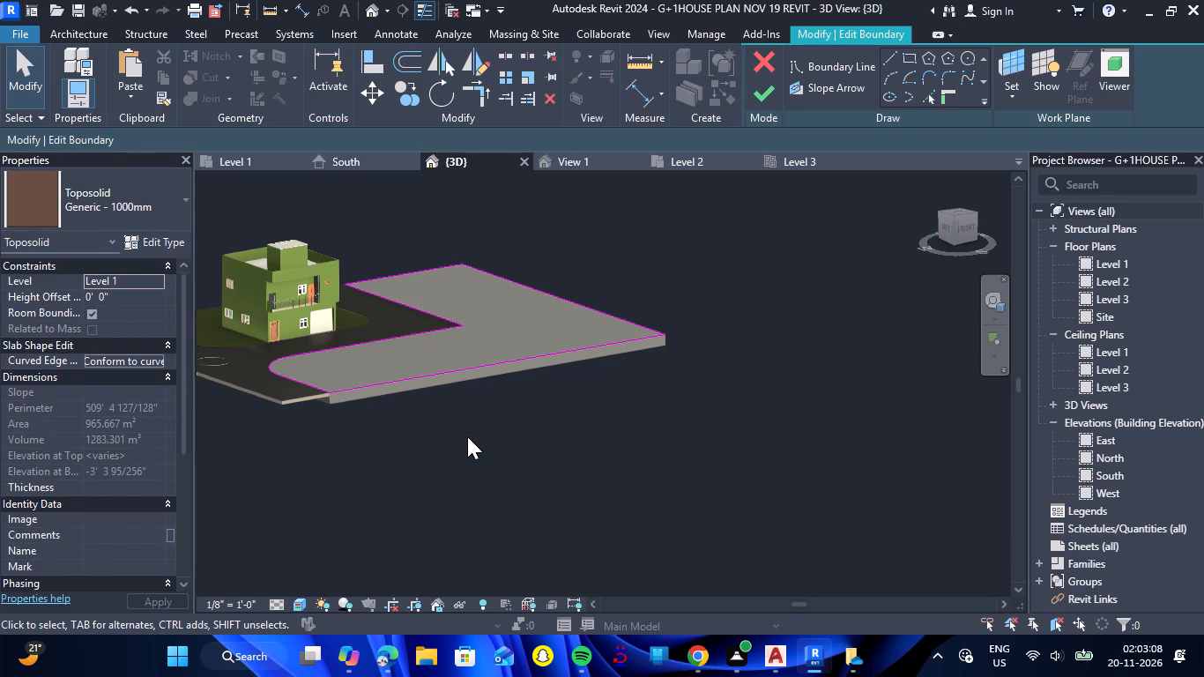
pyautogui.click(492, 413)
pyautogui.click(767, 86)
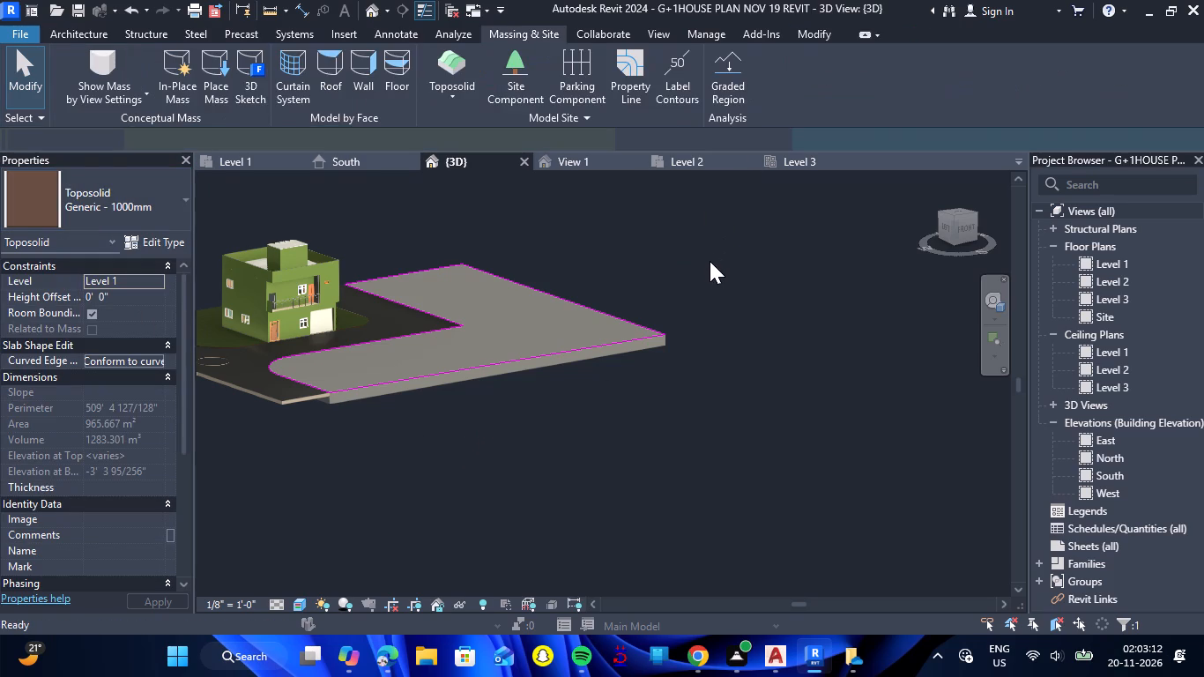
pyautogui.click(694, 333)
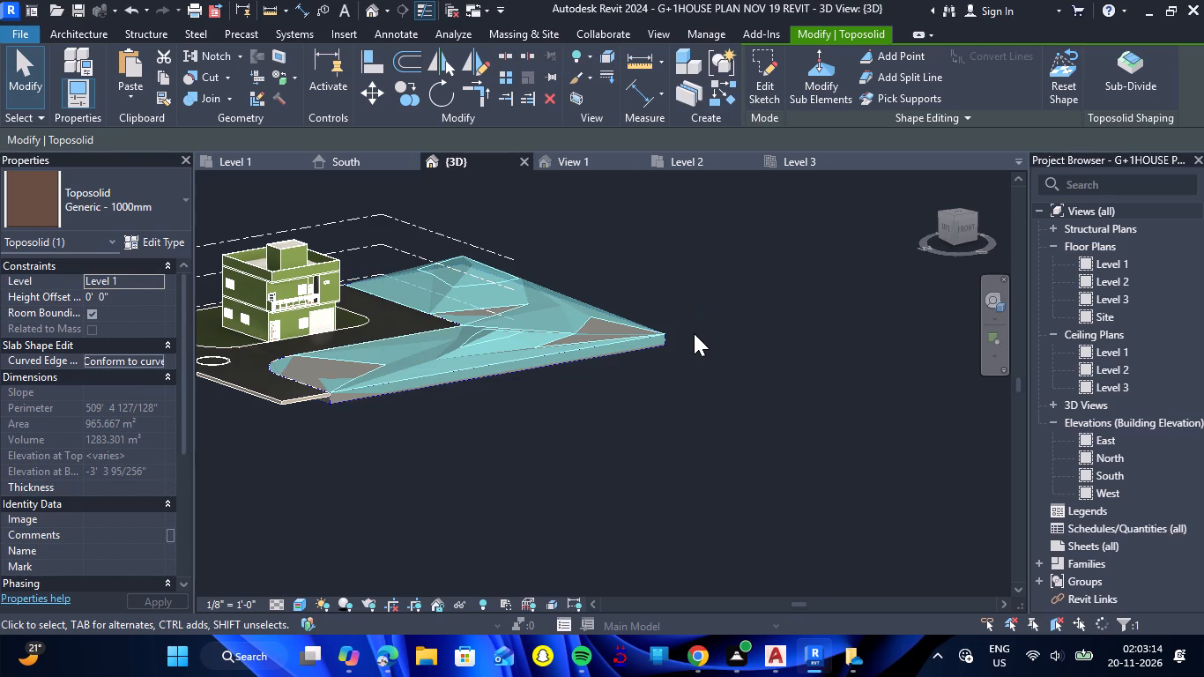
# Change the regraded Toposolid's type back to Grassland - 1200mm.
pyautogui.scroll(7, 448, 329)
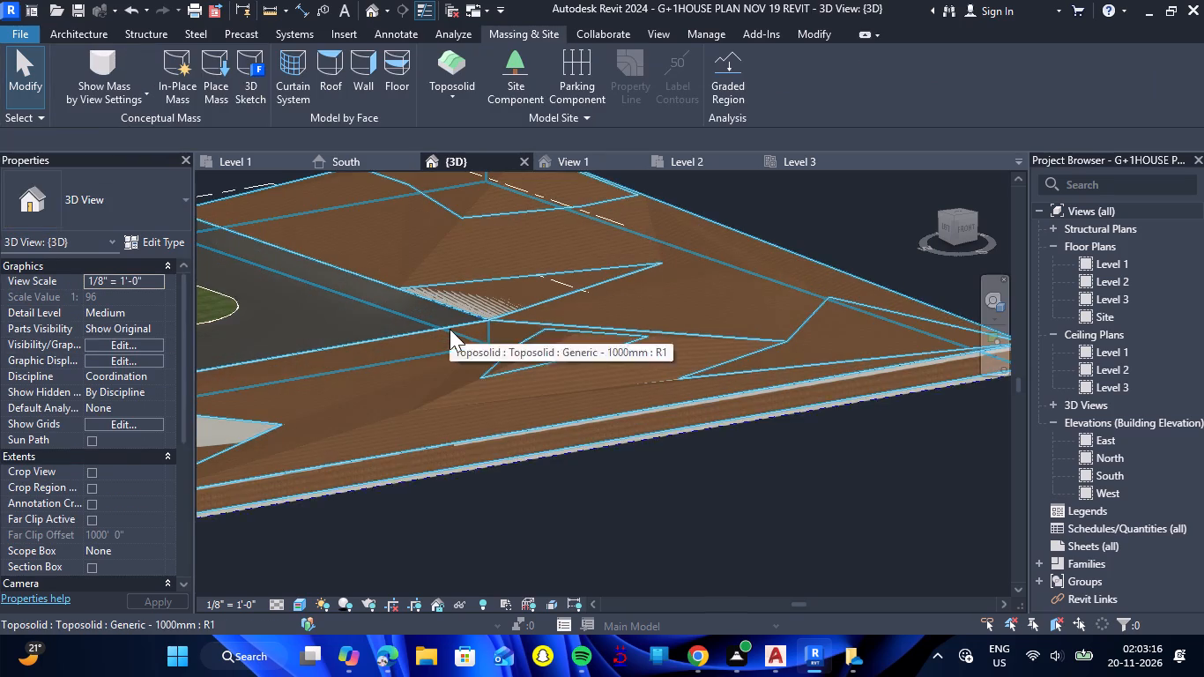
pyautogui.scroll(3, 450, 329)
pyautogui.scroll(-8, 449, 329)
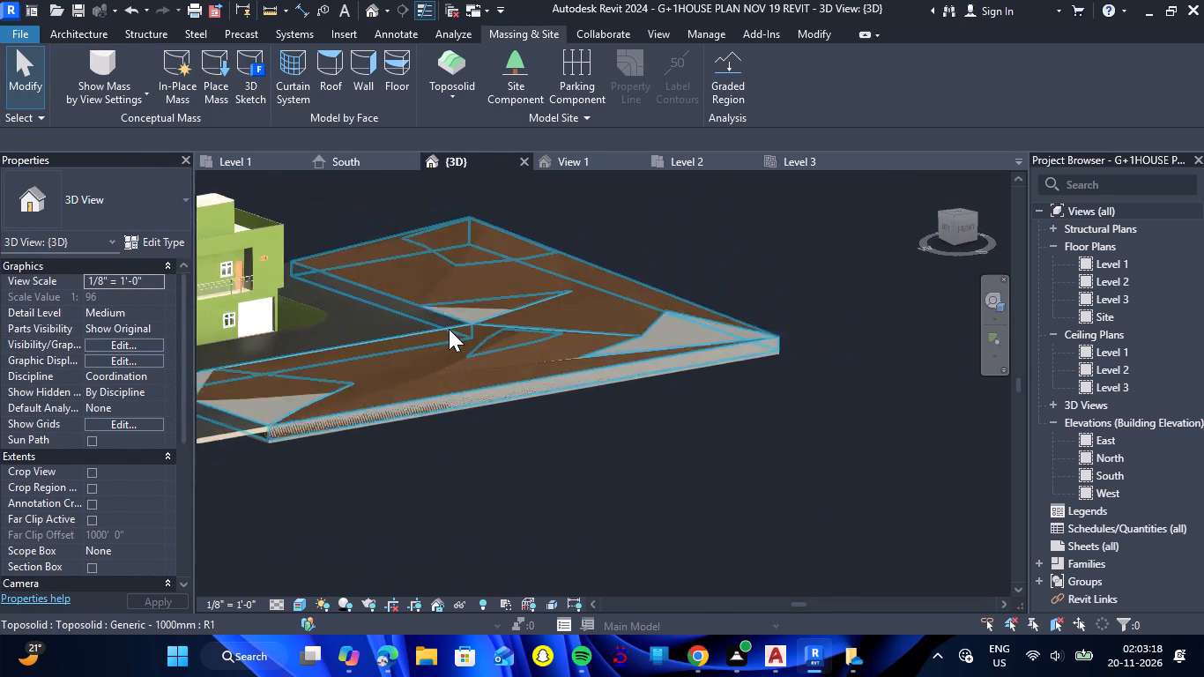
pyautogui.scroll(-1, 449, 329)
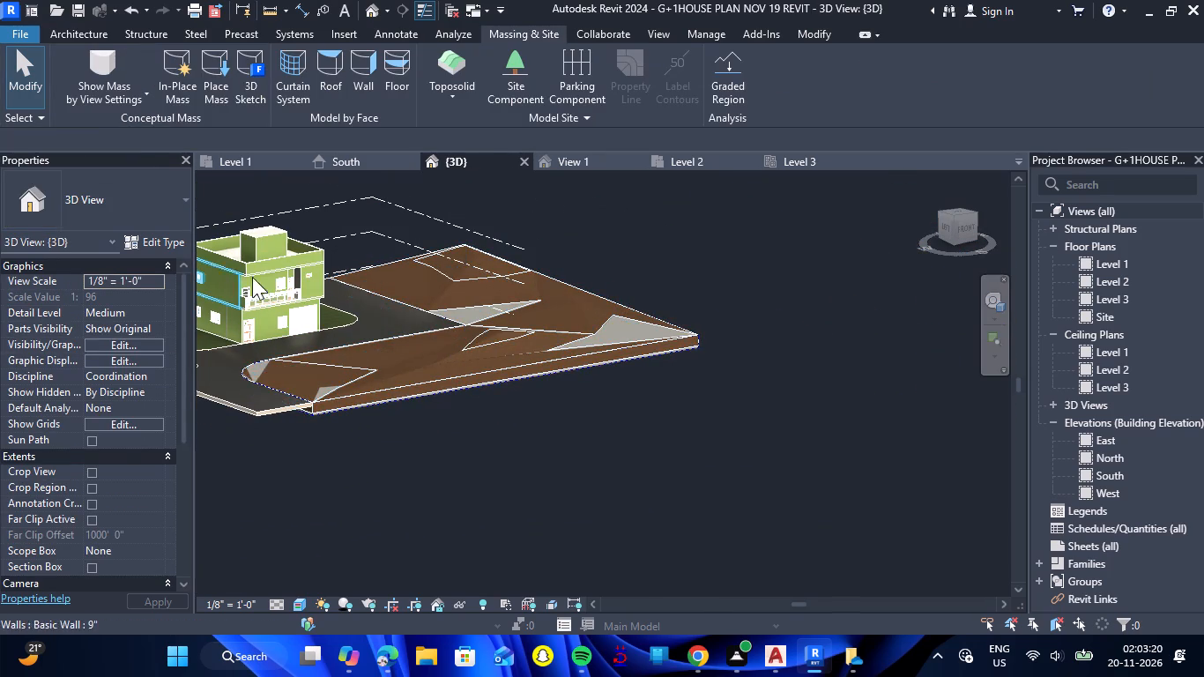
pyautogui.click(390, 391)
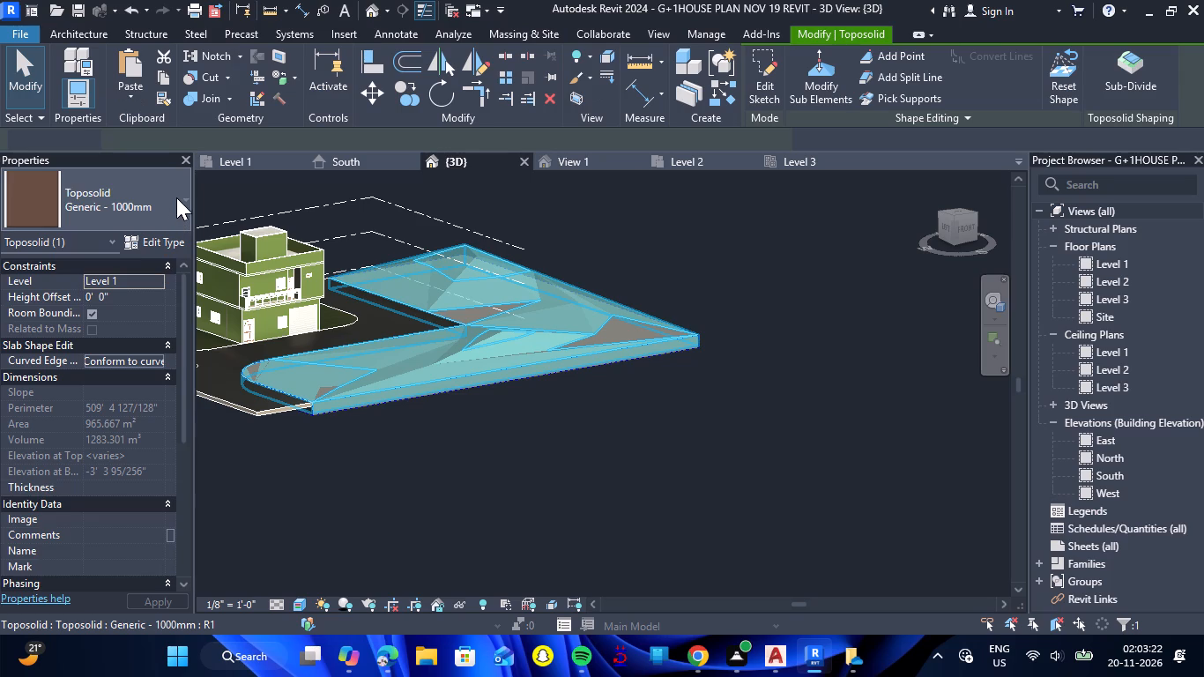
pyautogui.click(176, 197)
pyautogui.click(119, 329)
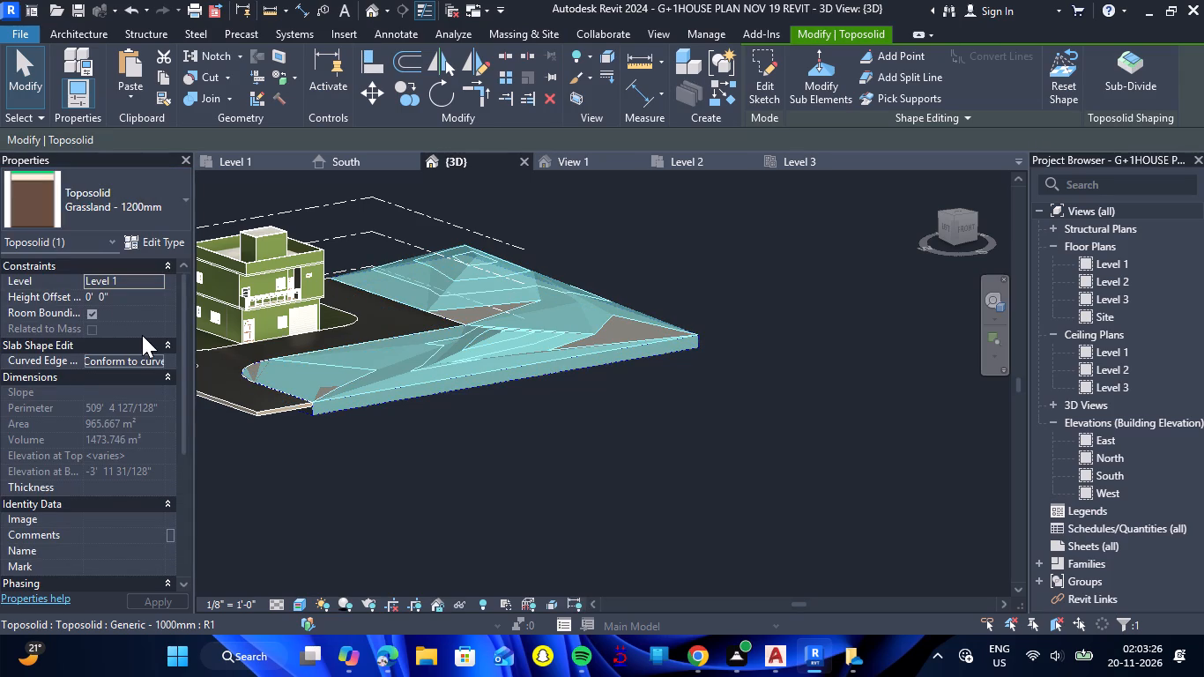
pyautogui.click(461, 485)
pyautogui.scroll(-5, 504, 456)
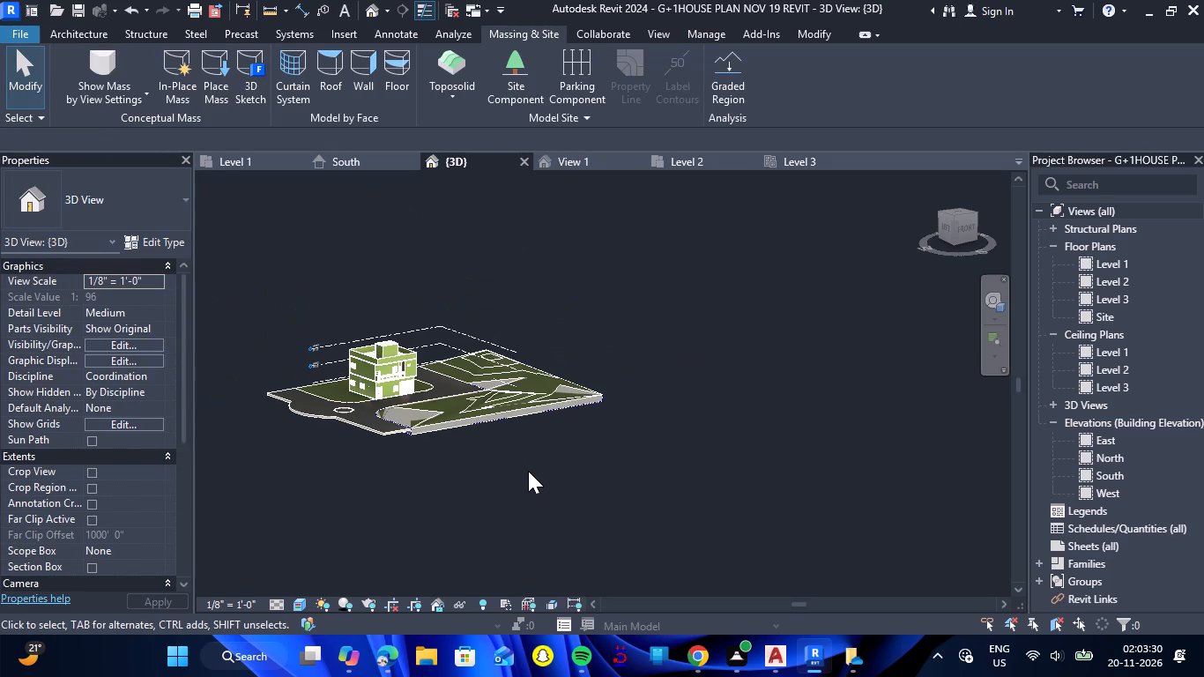
# Start a Water - 2000mm Toposolid on Level 1, taking its inner boundary from the path's two straight outer edges and connecting arc.
pyautogui.click(242, 161)
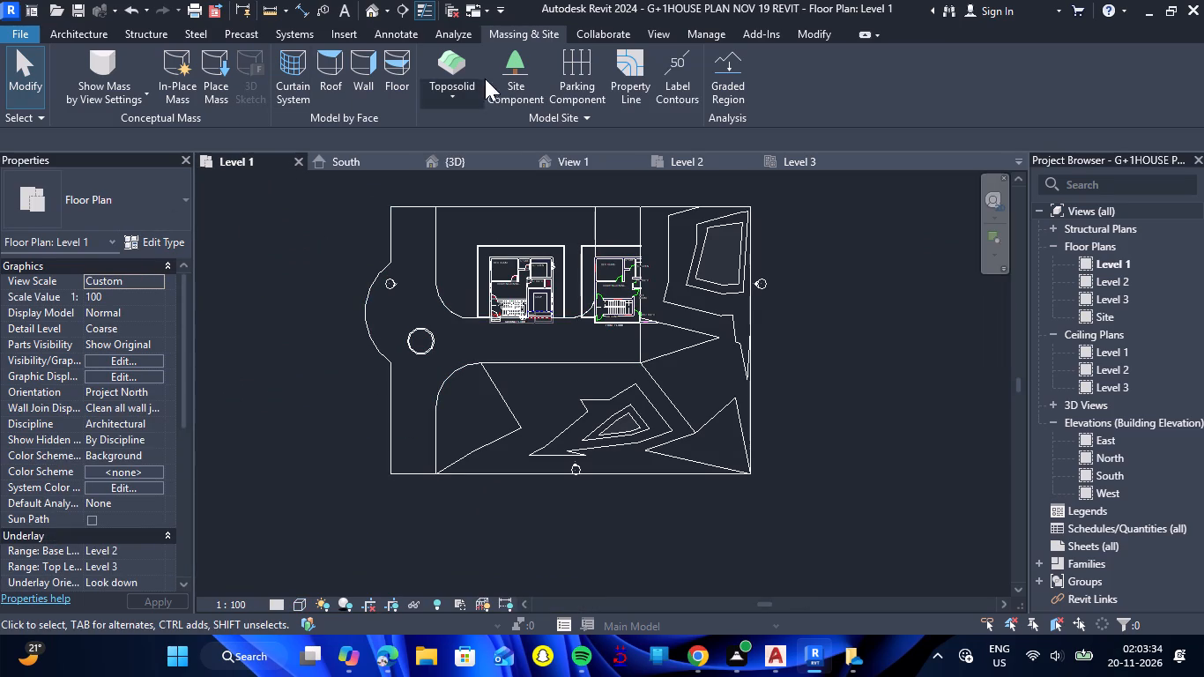
pyautogui.click(463, 68)
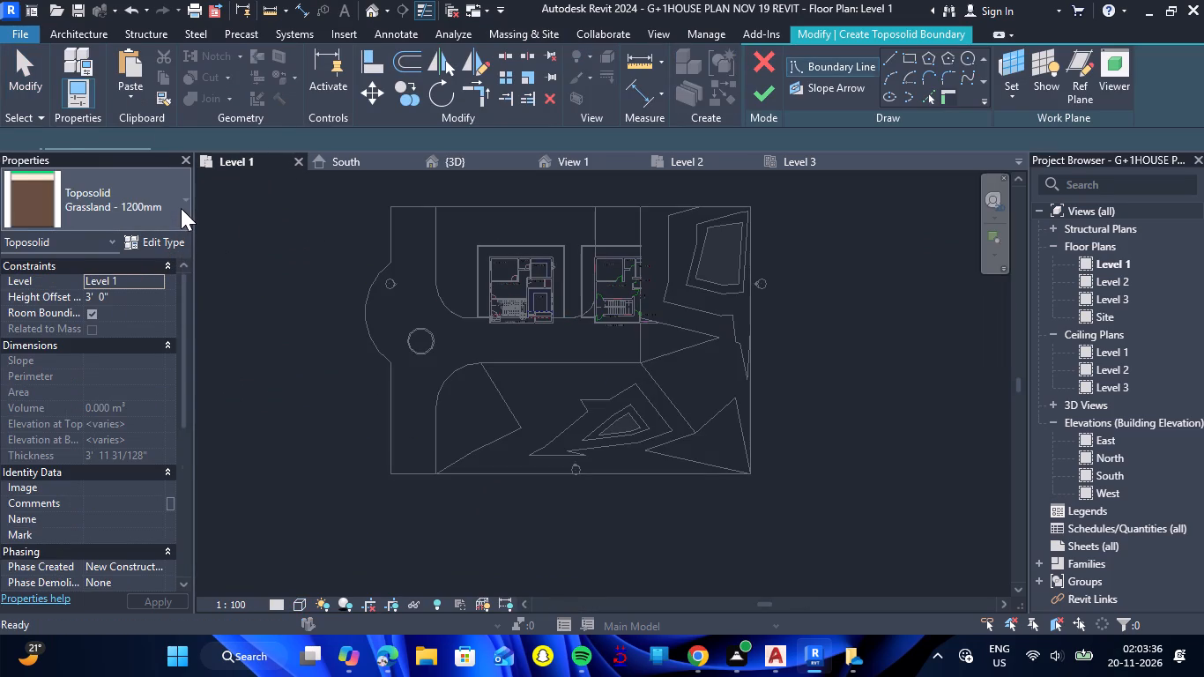
pyautogui.click(181, 208)
pyautogui.scroll(-3, 145, 374)
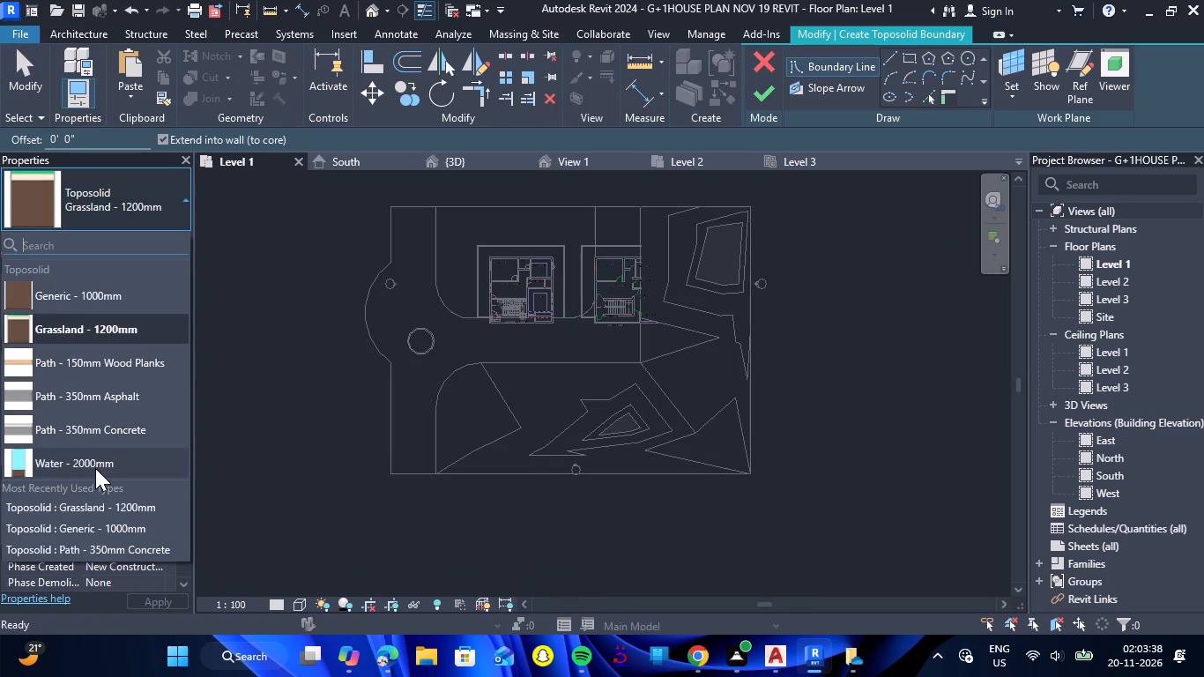
pyautogui.click(95, 468)
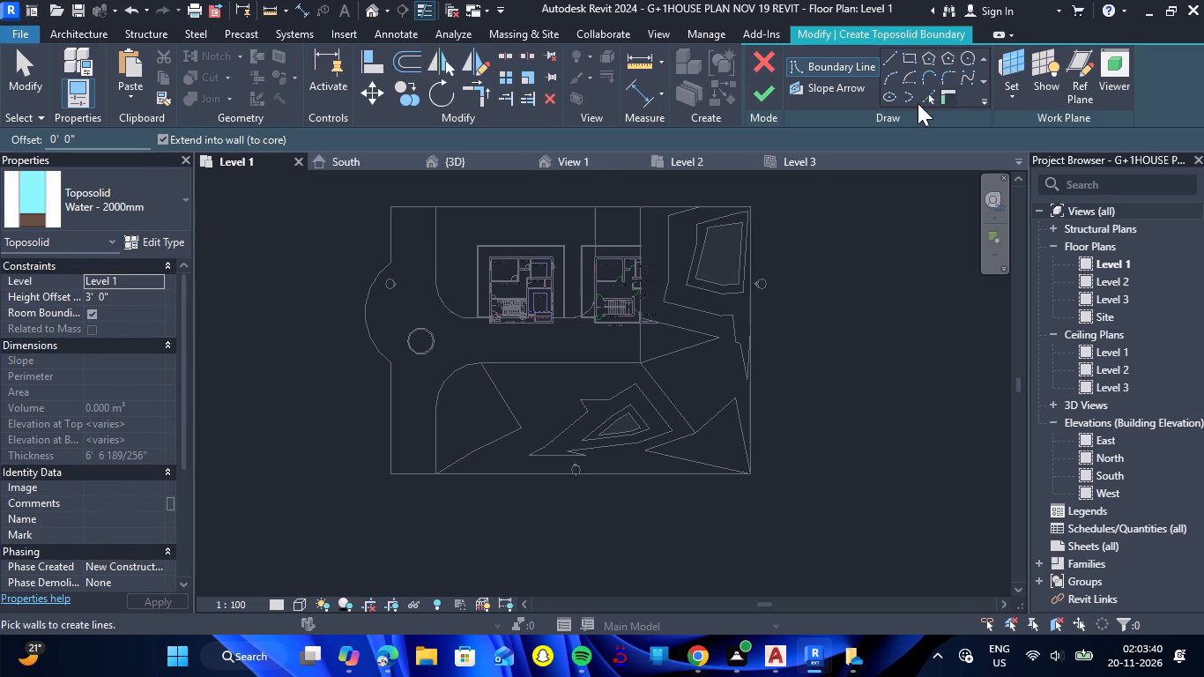
pyautogui.click(924, 99)
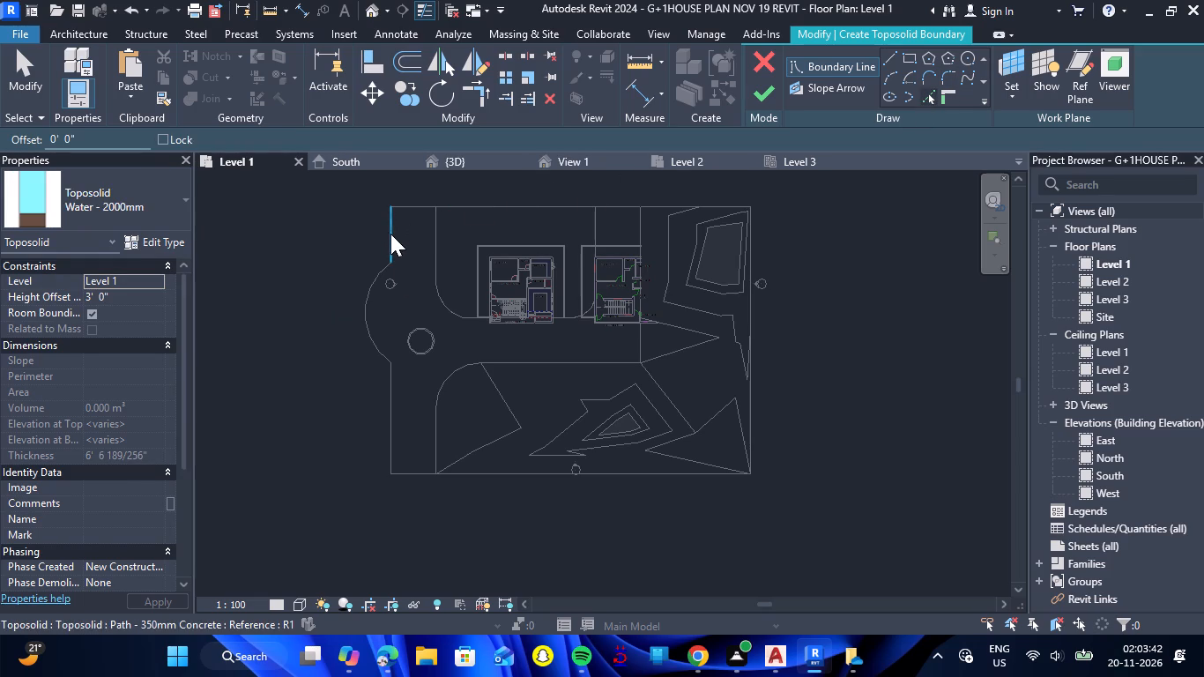
pyautogui.click(390, 234)
pyautogui.click(369, 282)
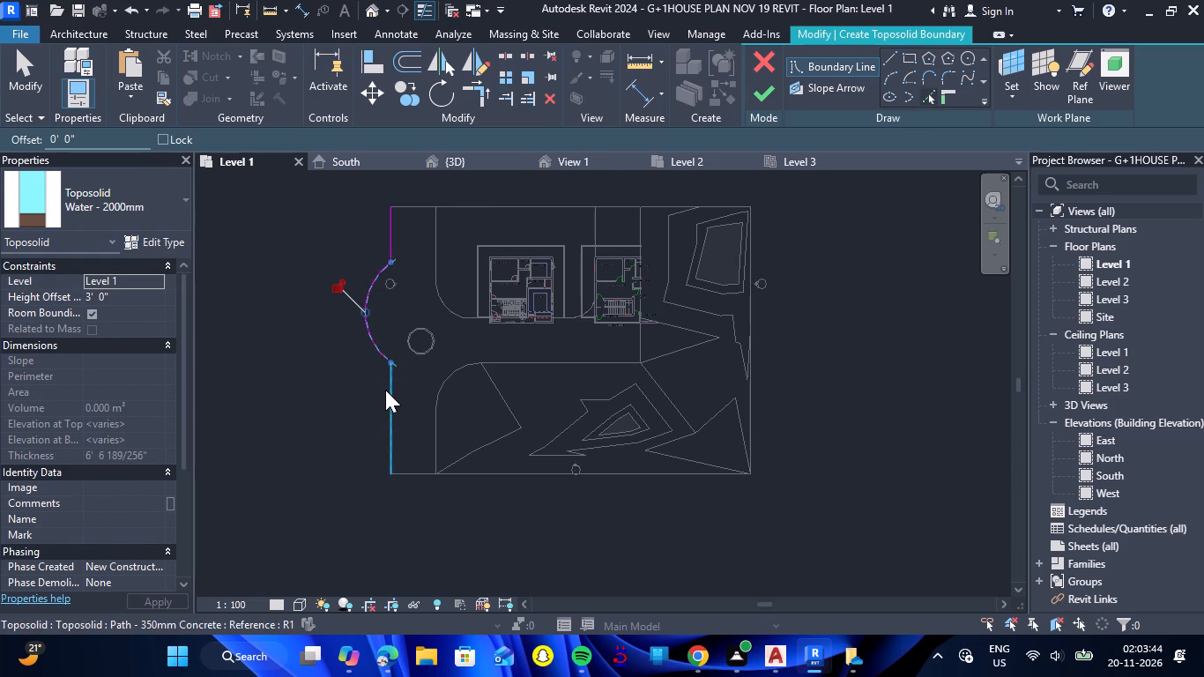
pyautogui.click(385, 390)
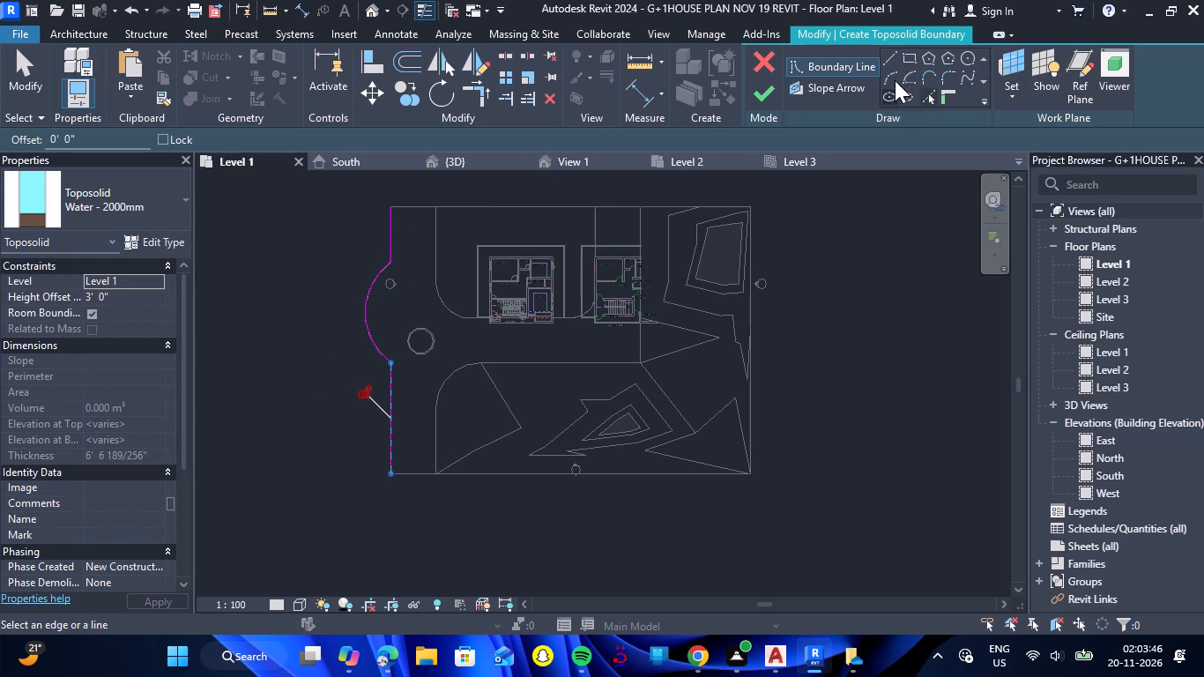
# Close the water boundary with three straight lines running outward from the path's outer corners, making the far side 119' long.
pyautogui.click(886, 58)
pyautogui.click(389, 477)
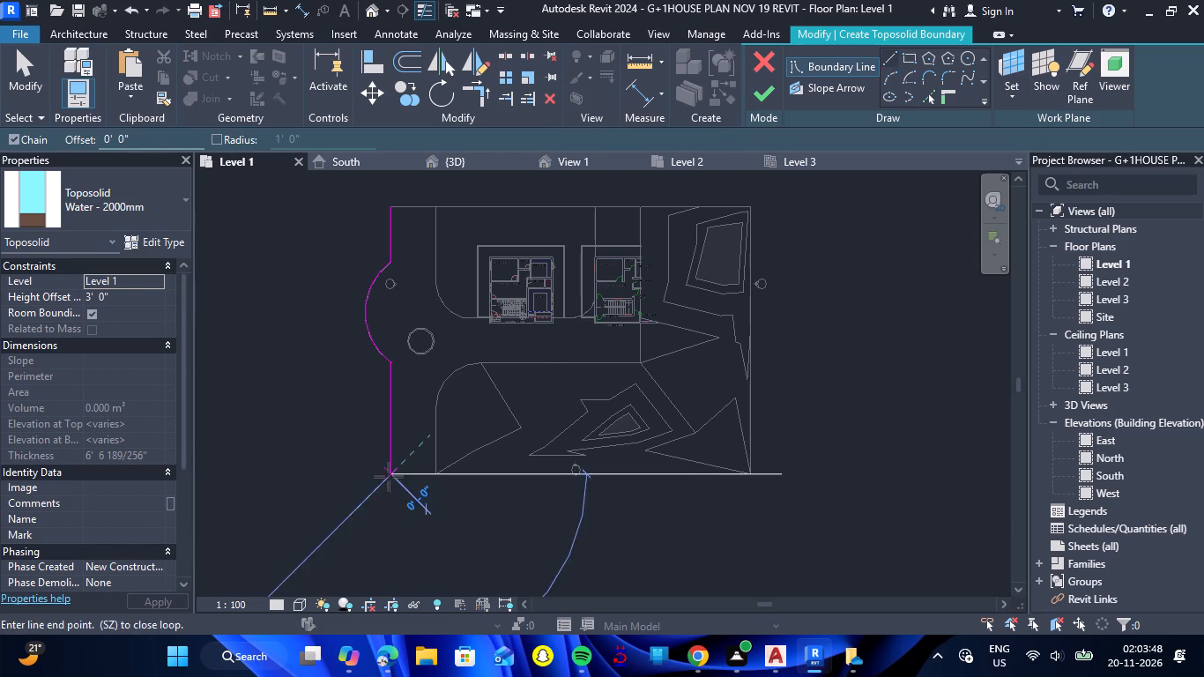
pyautogui.click(258, 471)
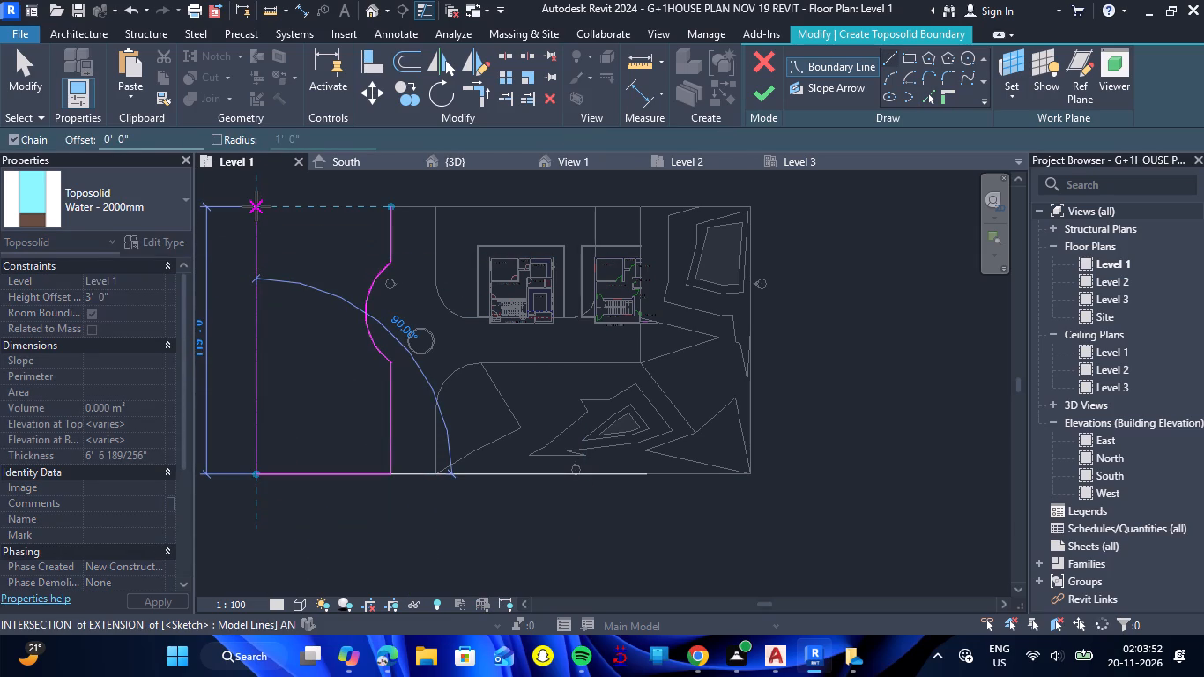
pyautogui.click(256, 206)
pyautogui.click(392, 206)
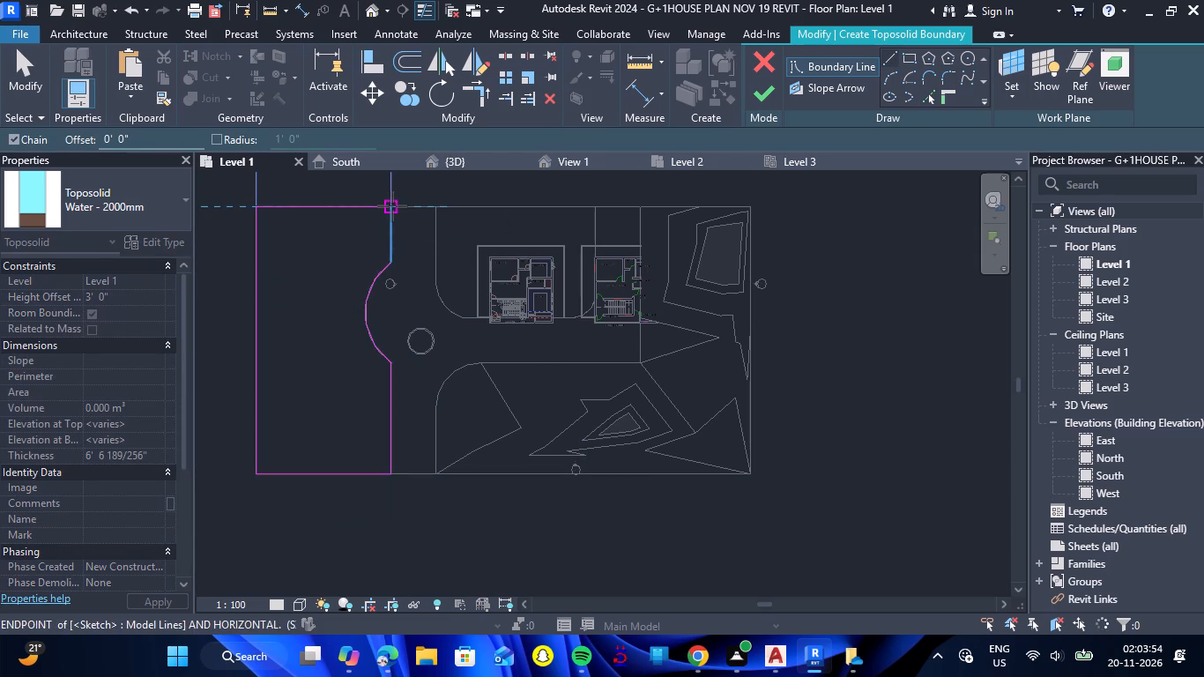
pyautogui.press('Escape')
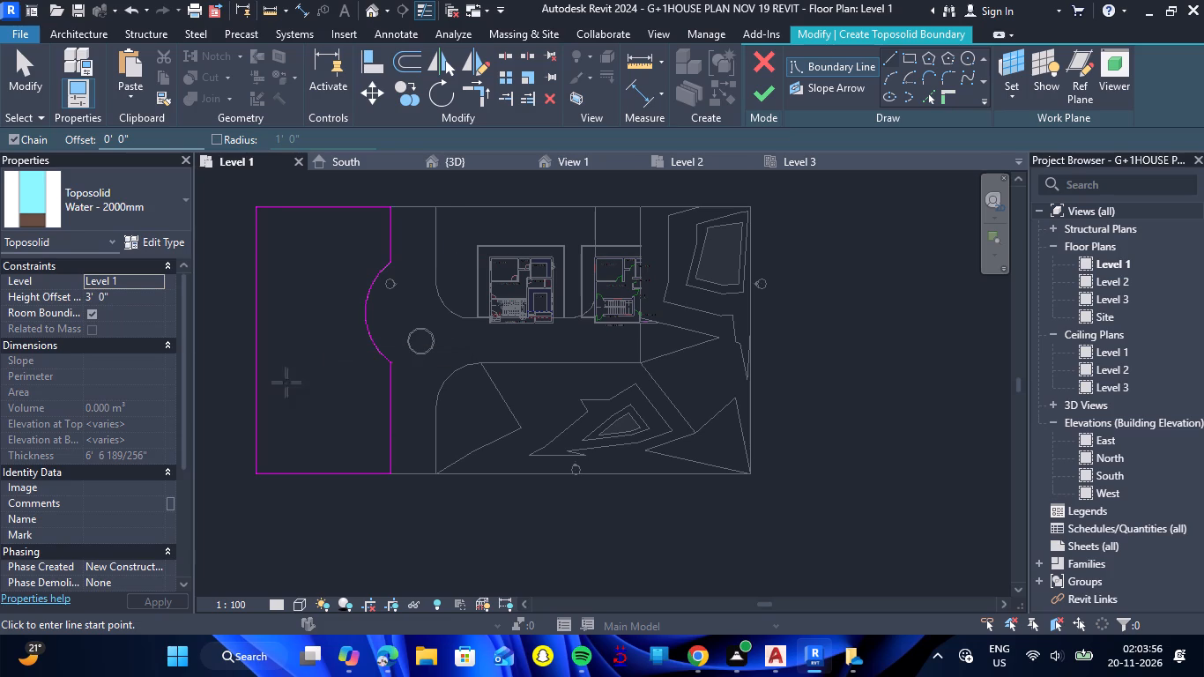
pyautogui.press('Escape')
# Shift the water boundary's far line toward the path to narrow the water area.
pyautogui.click(252, 413)
pyautogui.press('Right')
pyautogui.press('Right')
pyautogui.press('Right')
pyautogui.press('Right')
pyautogui.press('Right')
pyautogui.press('Right')
pyautogui.press('Right')
pyautogui.press('Right')
pyautogui.press('Right')
pyautogui.press('Right')
pyautogui.press('Right')
pyautogui.press('Right')
pyautogui.press('Right')
pyautogui.press('Right')
pyautogui.press('Right')
pyautogui.press('Right')
pyautogui.press('Right')
pyautogui.press('Right')
pyautogui.press('Right')
pyautogui.press('Right')
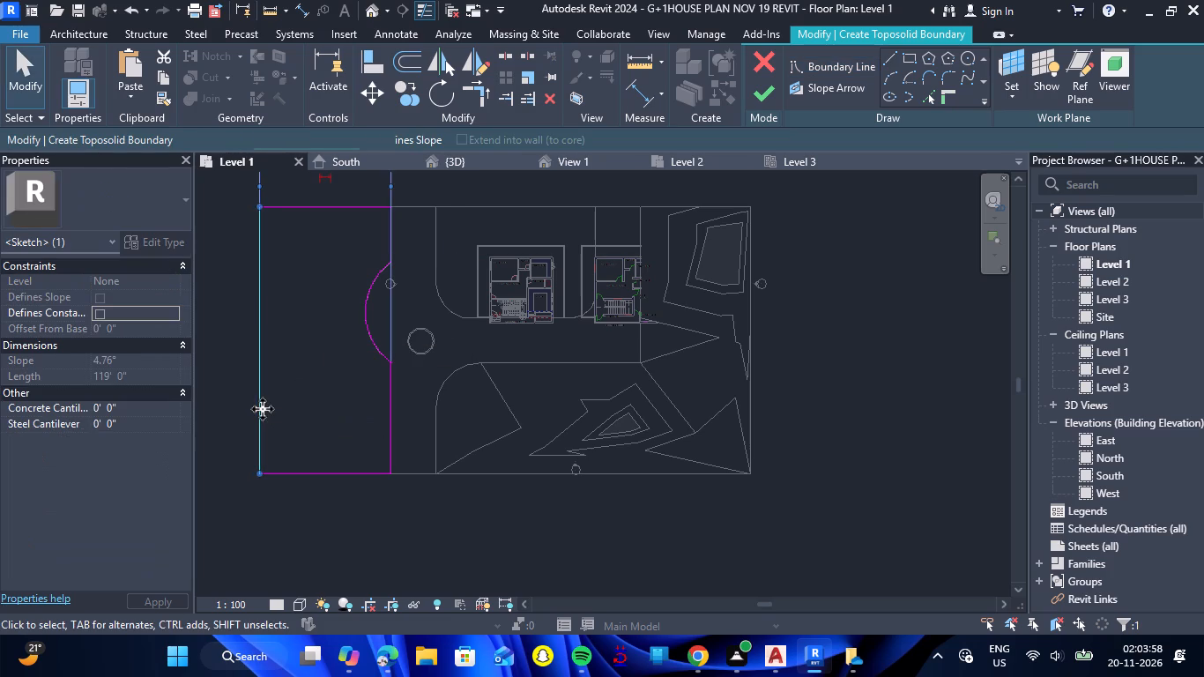
pyautogui.press('Escape')
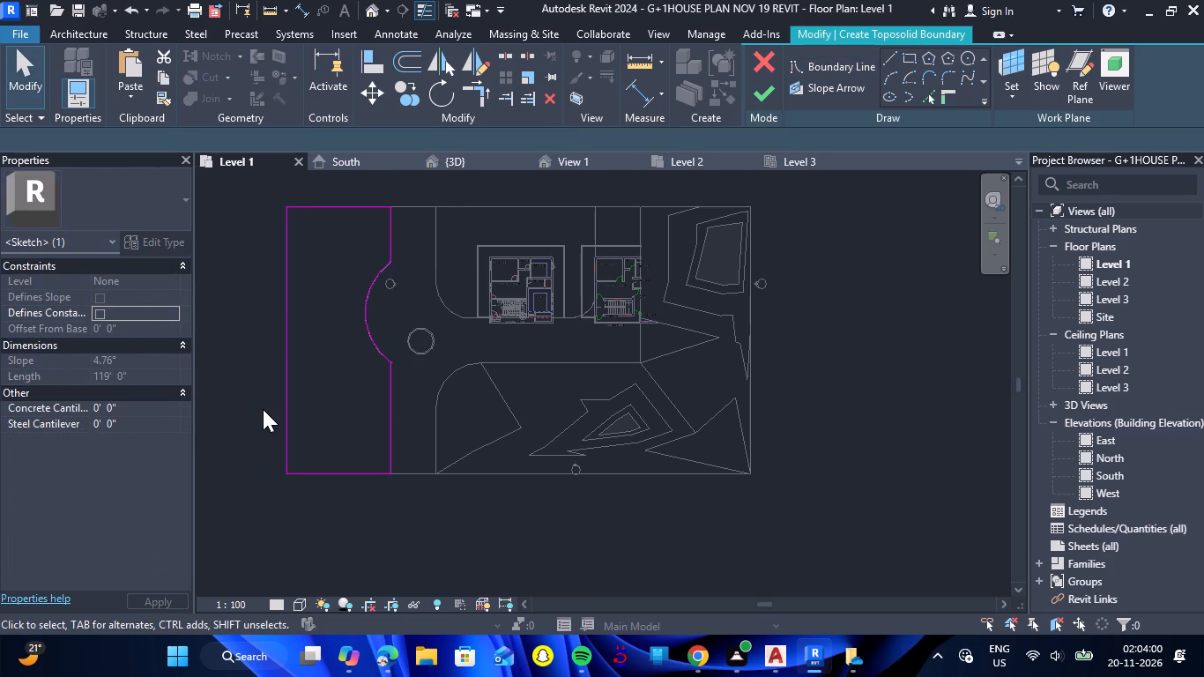
# Set the water Toposolid's height offset from Level 1 to 0' and finish its boundary sketch.
pyautogui.click(143, 297)
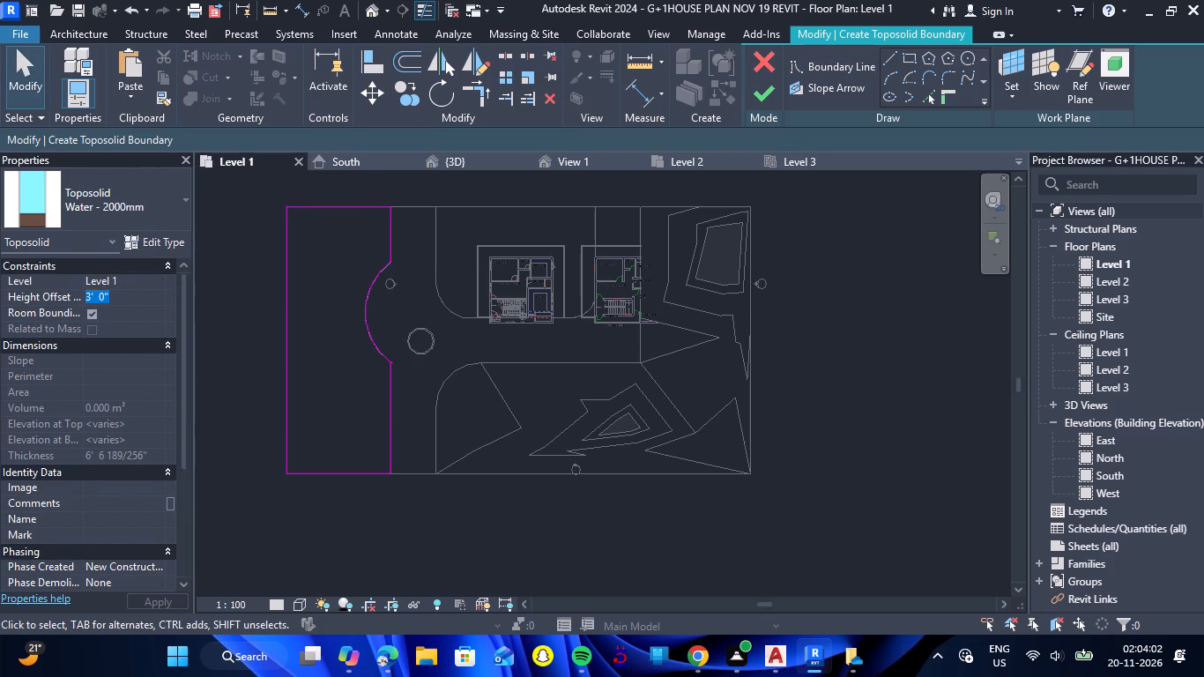
pyautogui.write("0'")
pyautogui.press('Return')
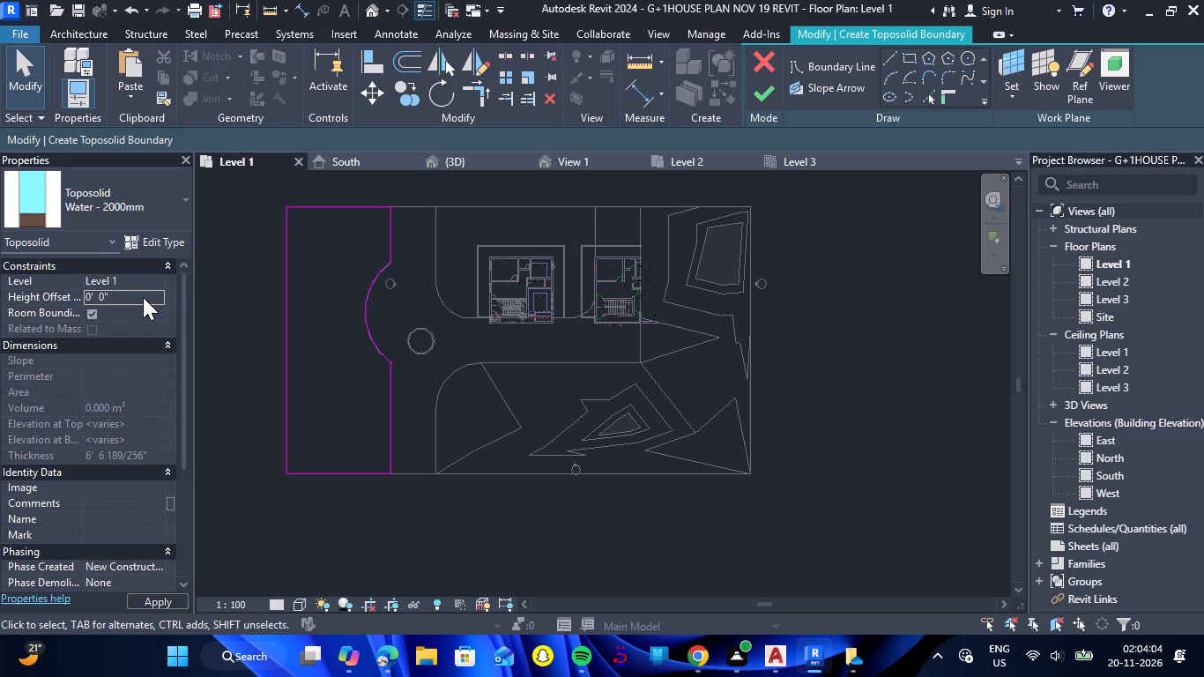
pyautogui.click(760, 105)
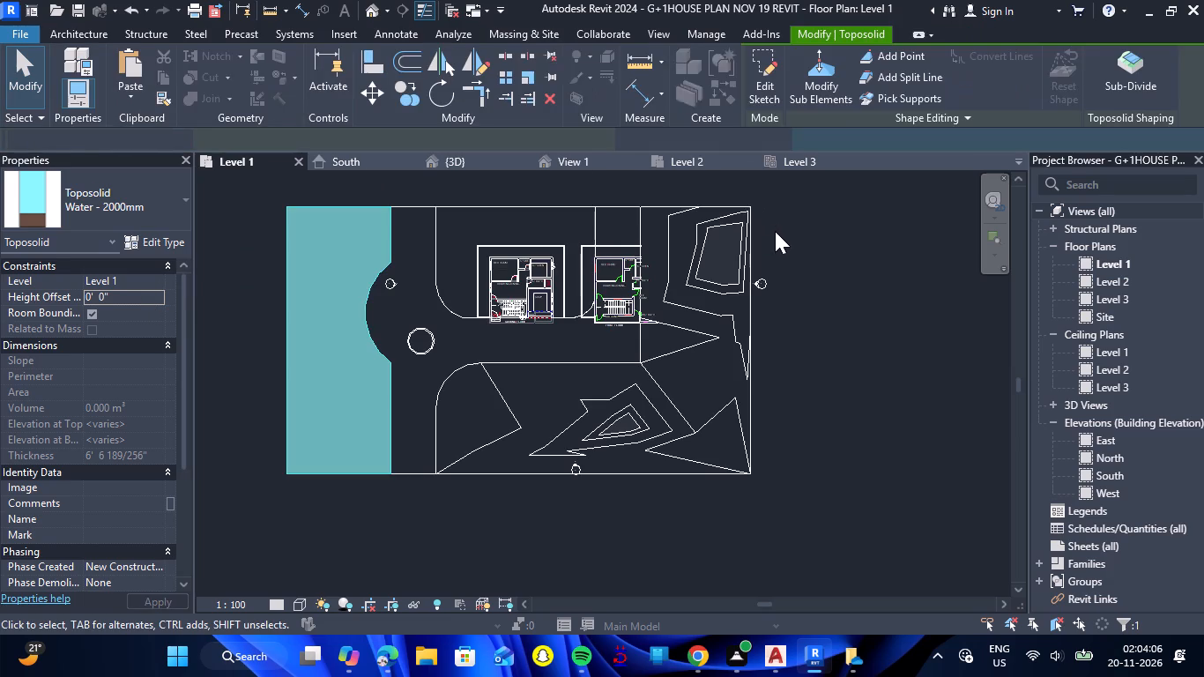
pyautogui.click(885, 290)
# Examine the water Toposolid in 3D where it meets the path's curved outer edge.
pyautogui.click(440, 171)
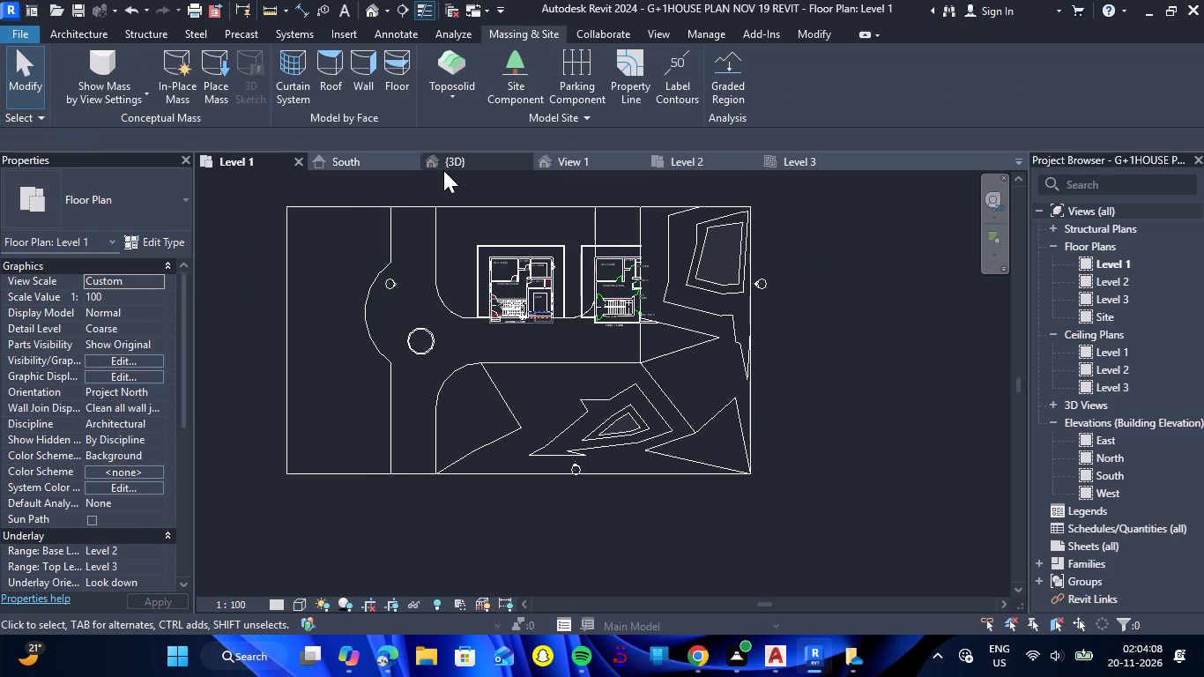
pyautogui.click(443, 170)
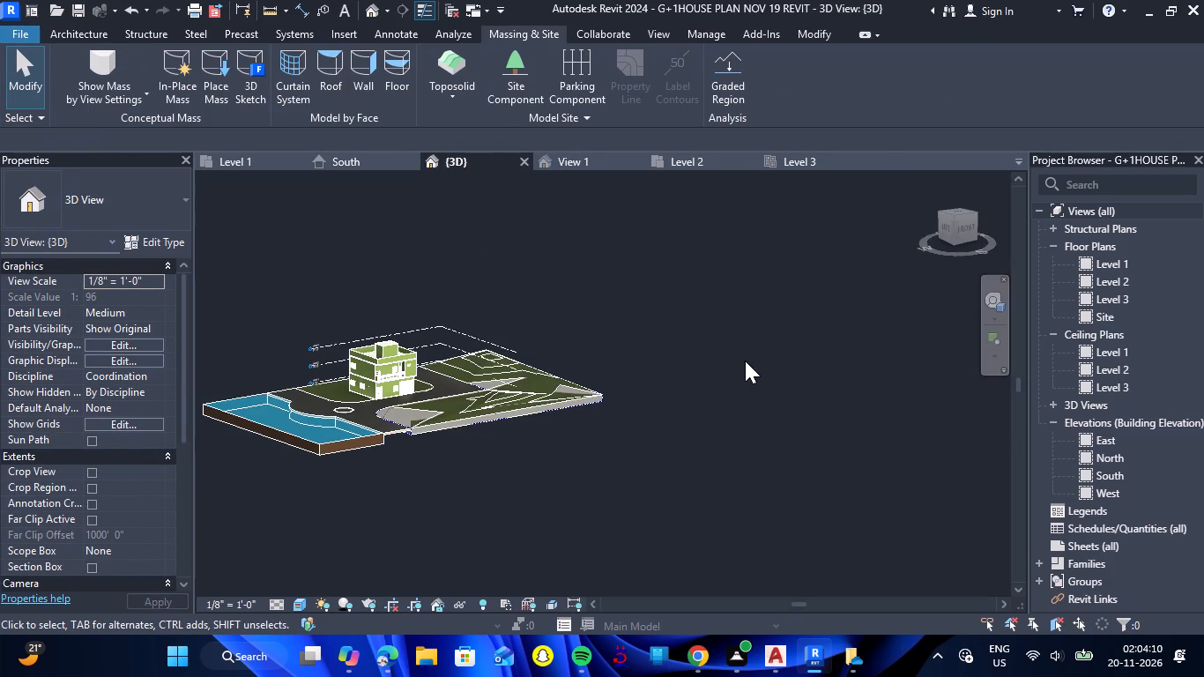
pyautogui.click(745, 361)
pyautogui.scroll(1, 239, 428)
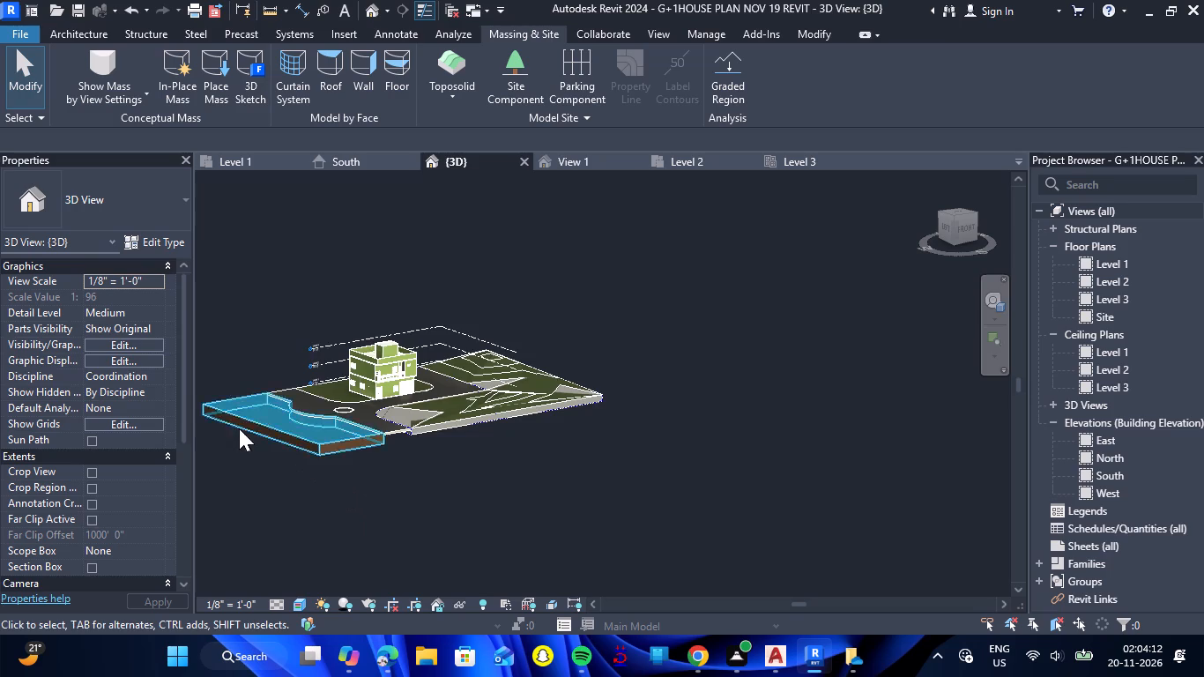
pyautogui.scroll(5, 239, 428)
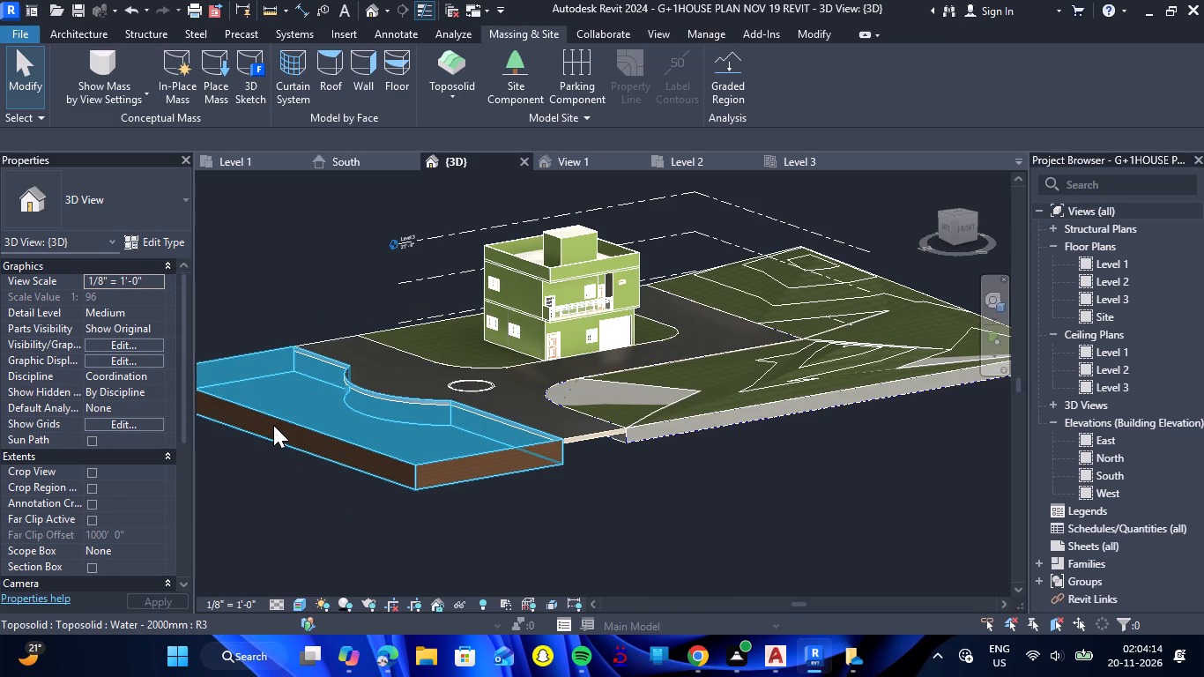
pyautogui.scroll(-3, 379, 432)
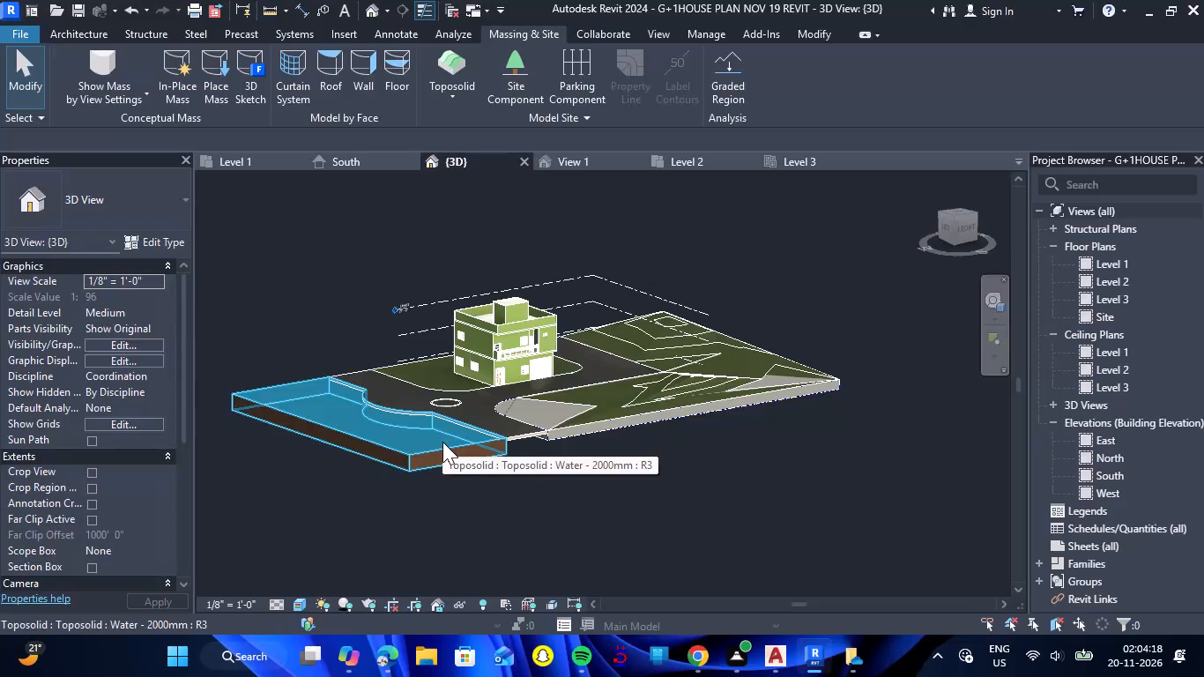
pyautogui.scroll(6, 415, 363)
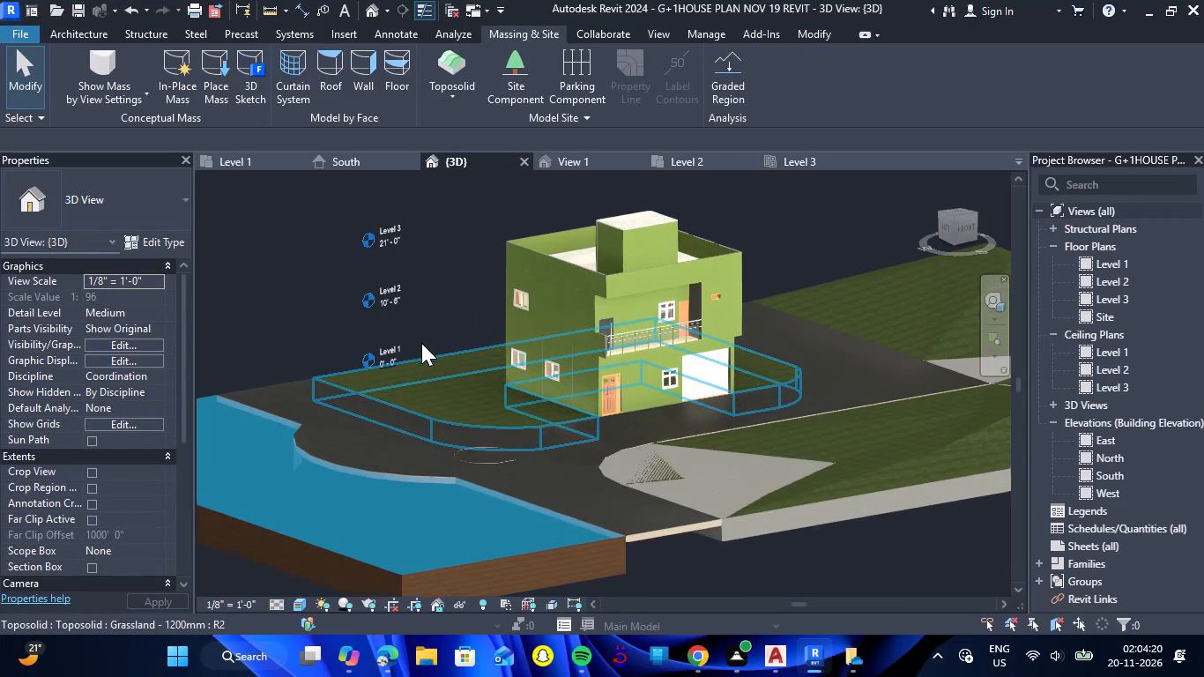
pyautogui.scroll(-2, 416, 344)
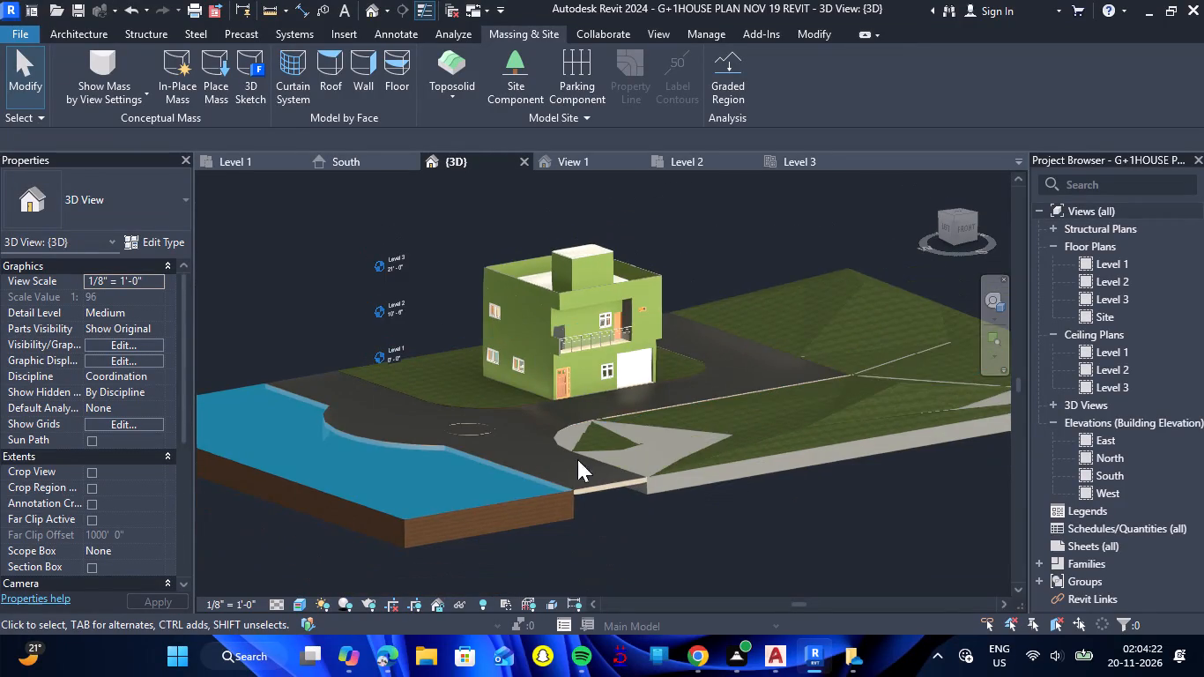
# Add three shape points to the Grassland - 1200mm Toposolid in the bare patch near its corner by the water.
pyautogui.click(676, 458)
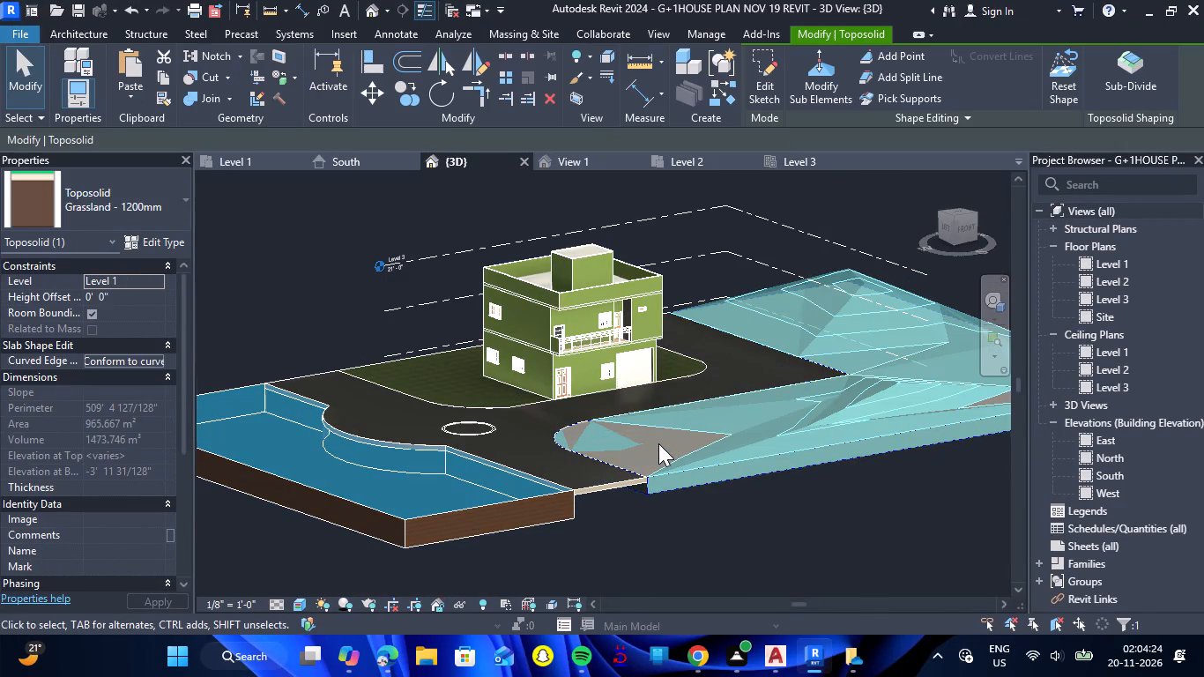
pyautogui.click(894, 56)
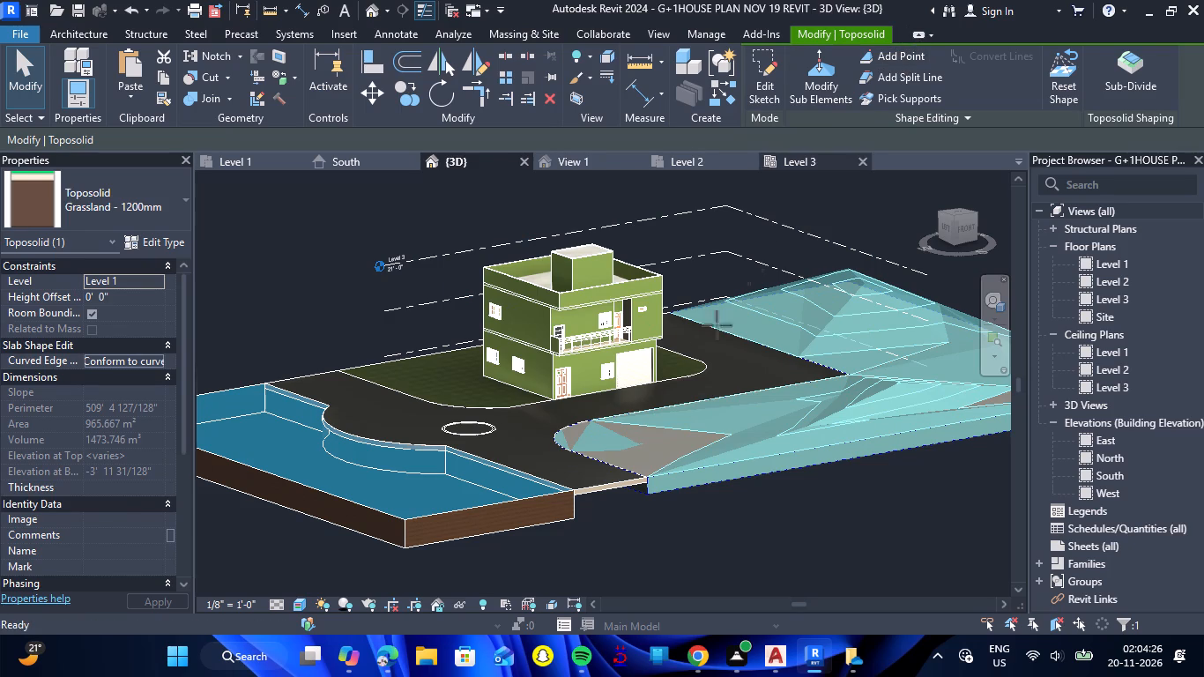
pyautogui.click(631, 452)
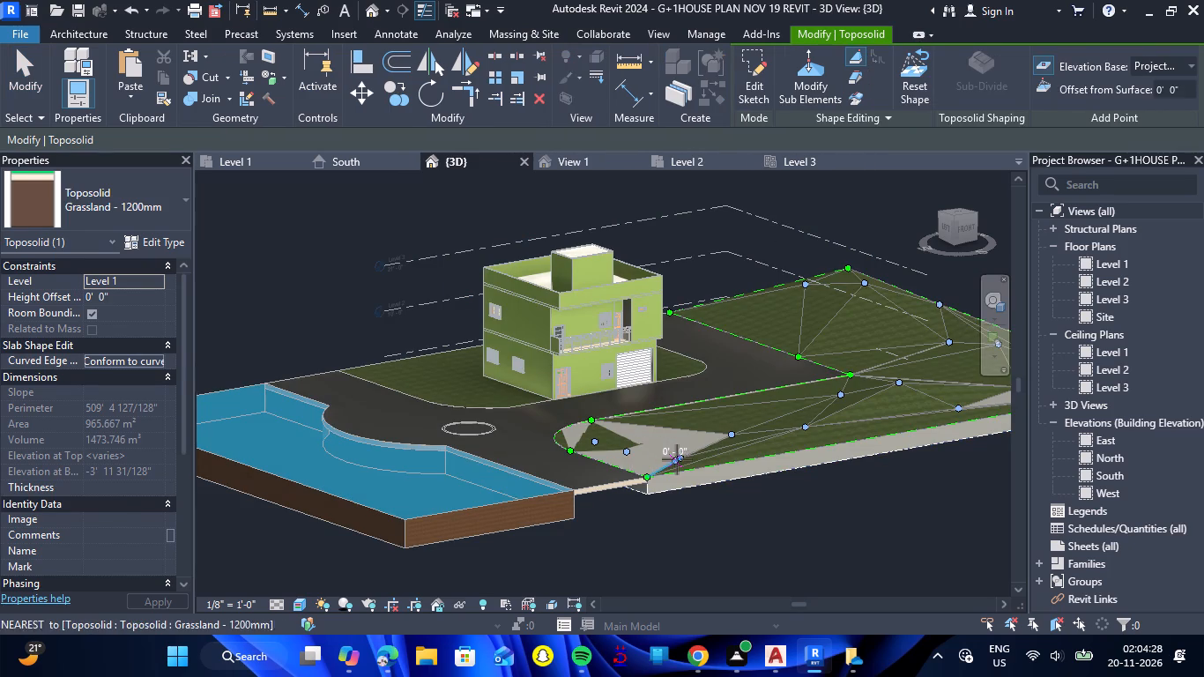
pyautogui.click(680, 460)
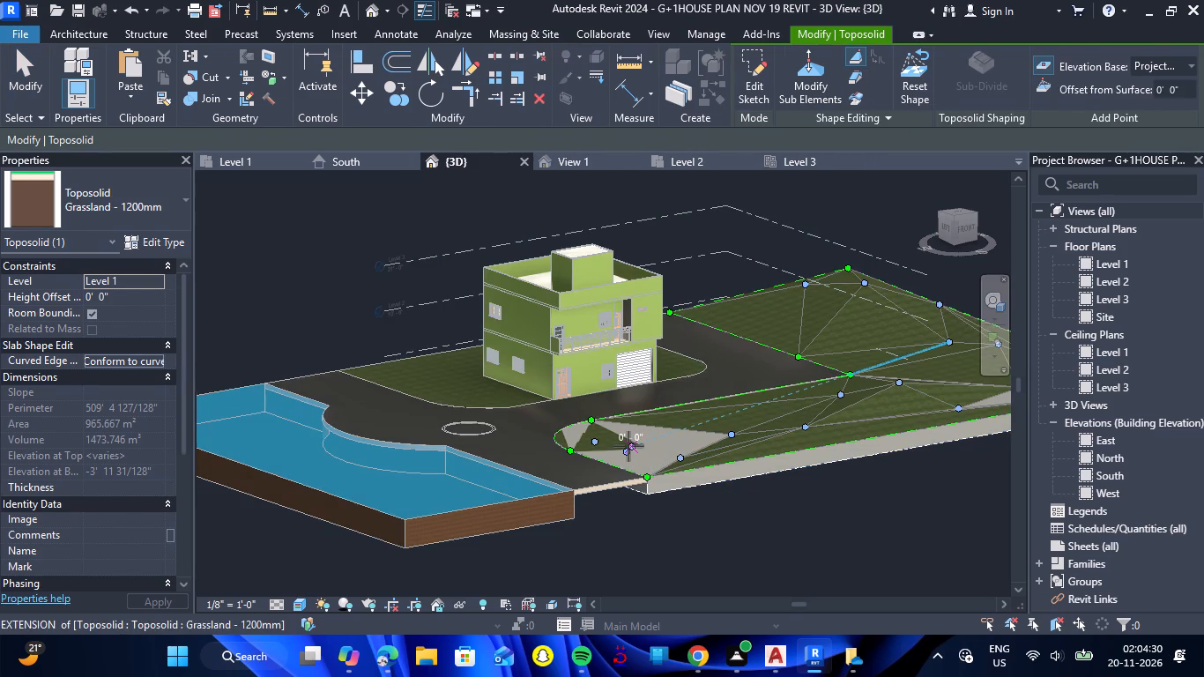
pyautogui.click(628, 446)
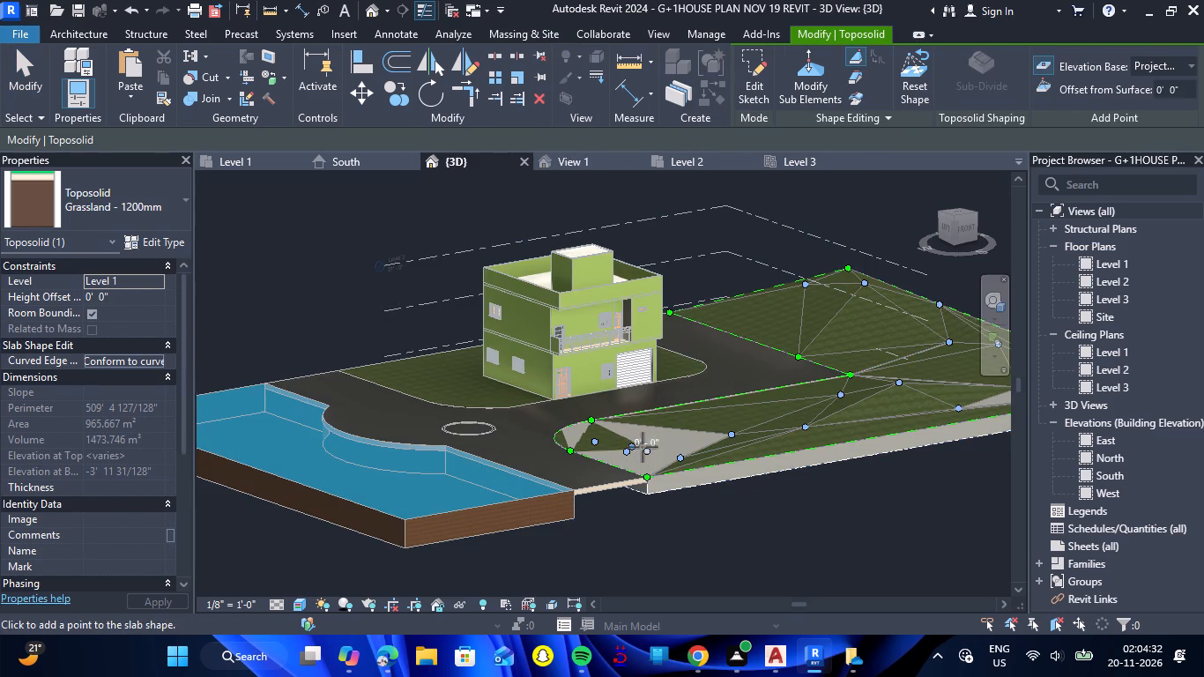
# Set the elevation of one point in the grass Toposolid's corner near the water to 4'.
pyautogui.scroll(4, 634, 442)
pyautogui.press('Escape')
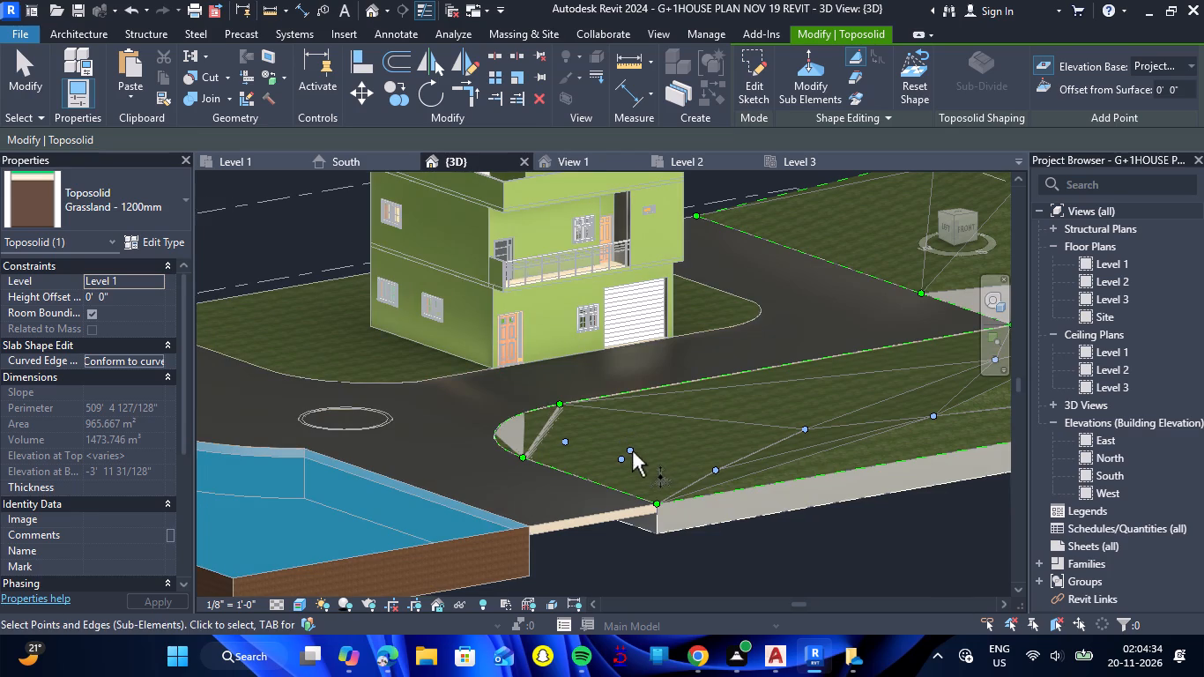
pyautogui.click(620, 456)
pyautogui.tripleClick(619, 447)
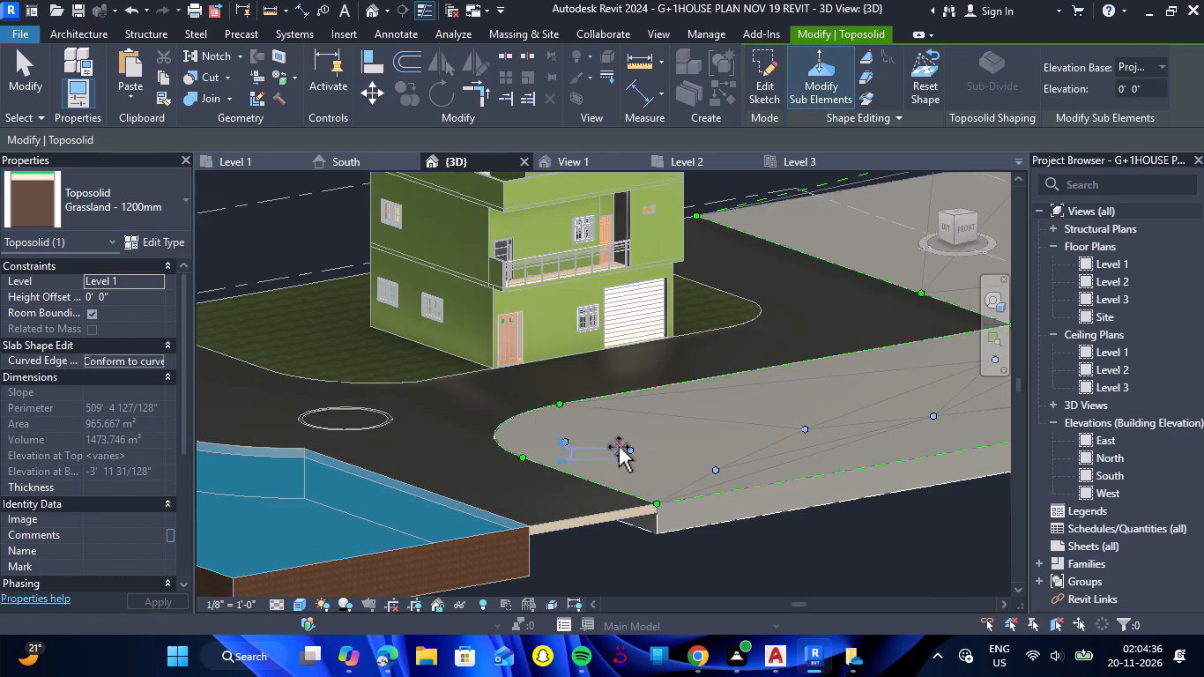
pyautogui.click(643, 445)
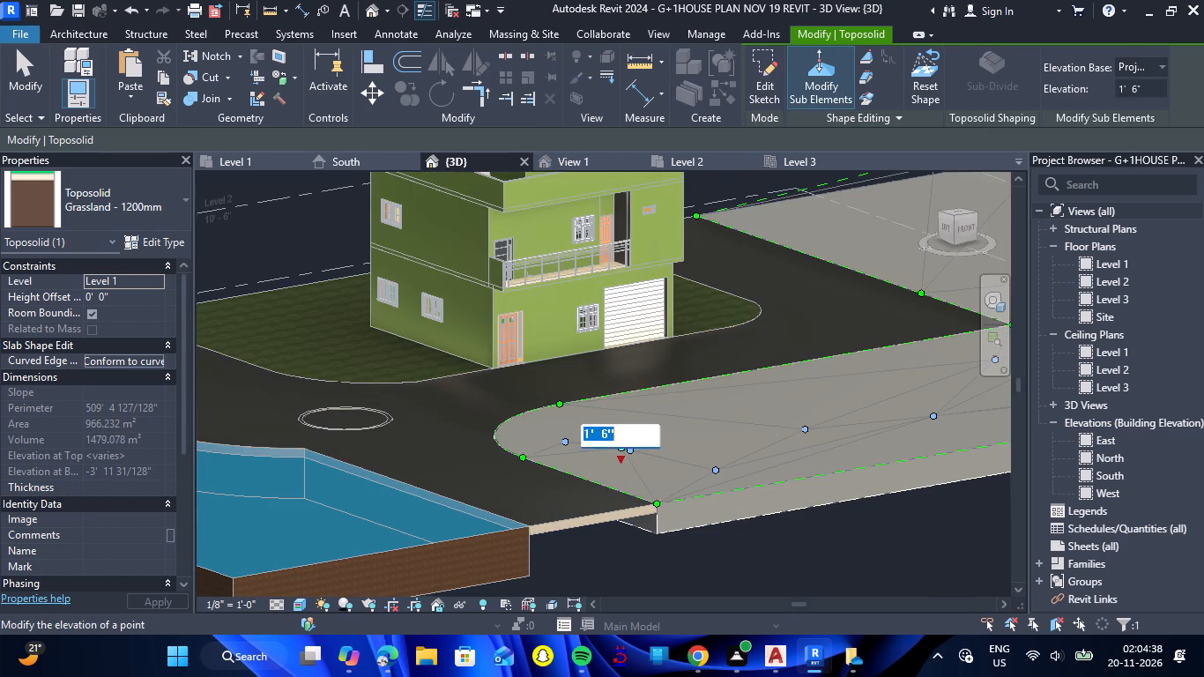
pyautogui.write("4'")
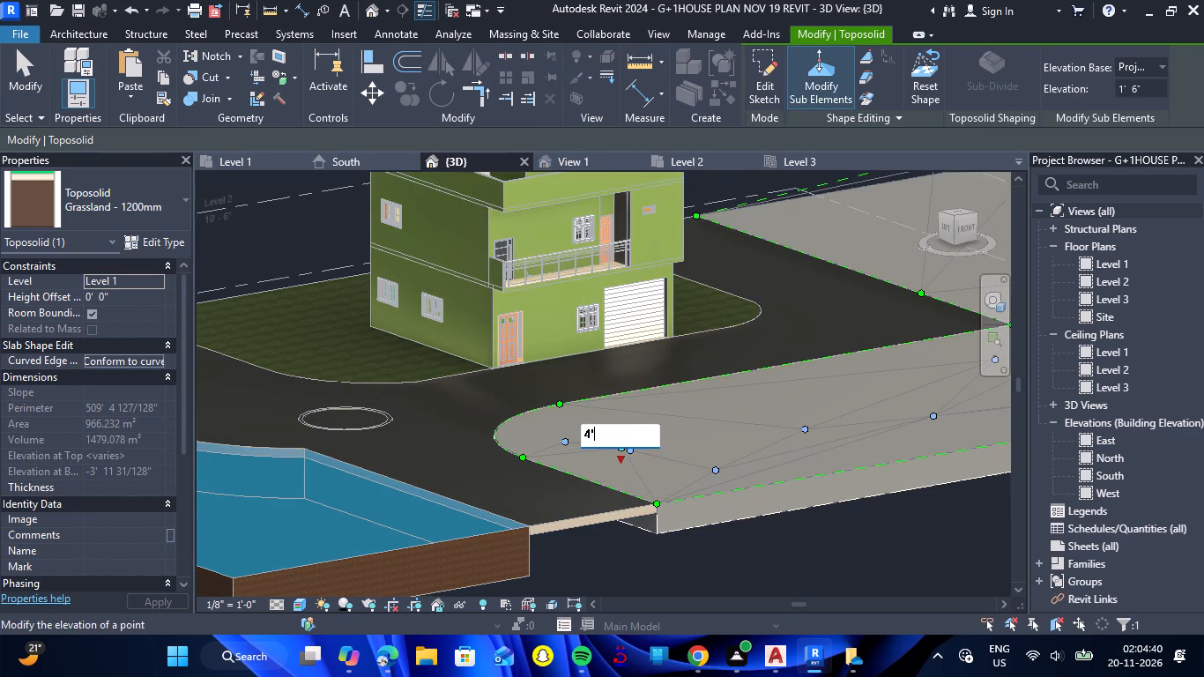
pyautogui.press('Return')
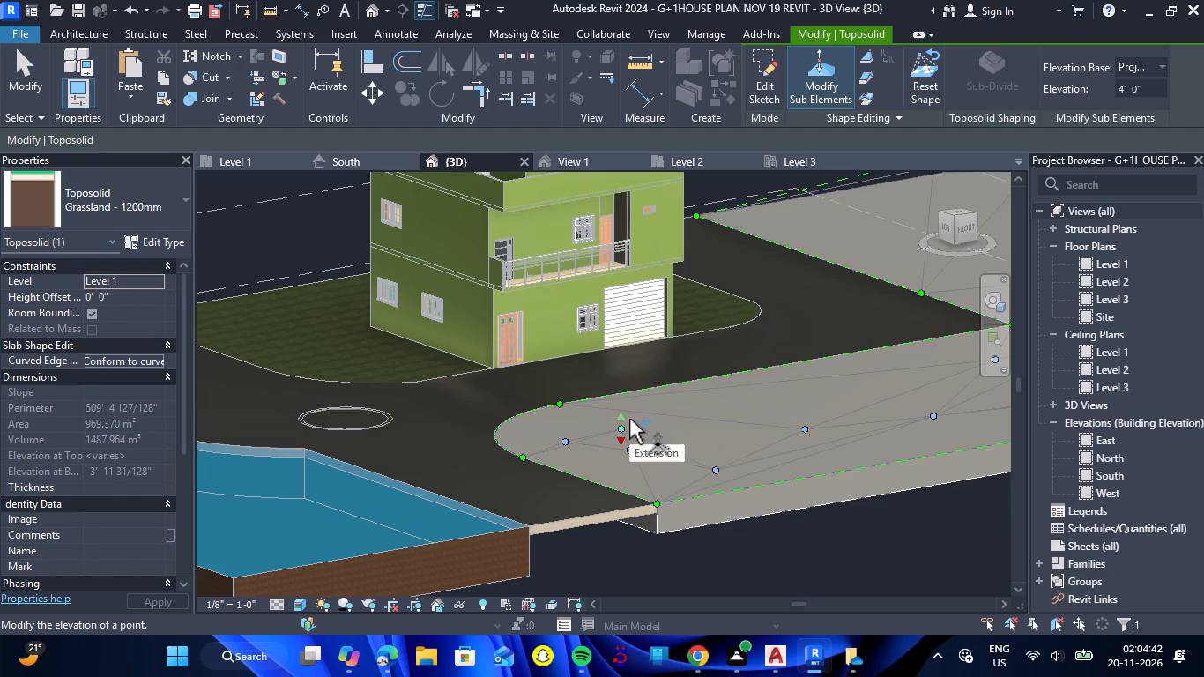
# Set the elevation of the selected shape point in the grass Toposolid's corner near the water to 7'.
pyautogui.moveTo(620, 416); pyautogui.dragTo(633, 335)
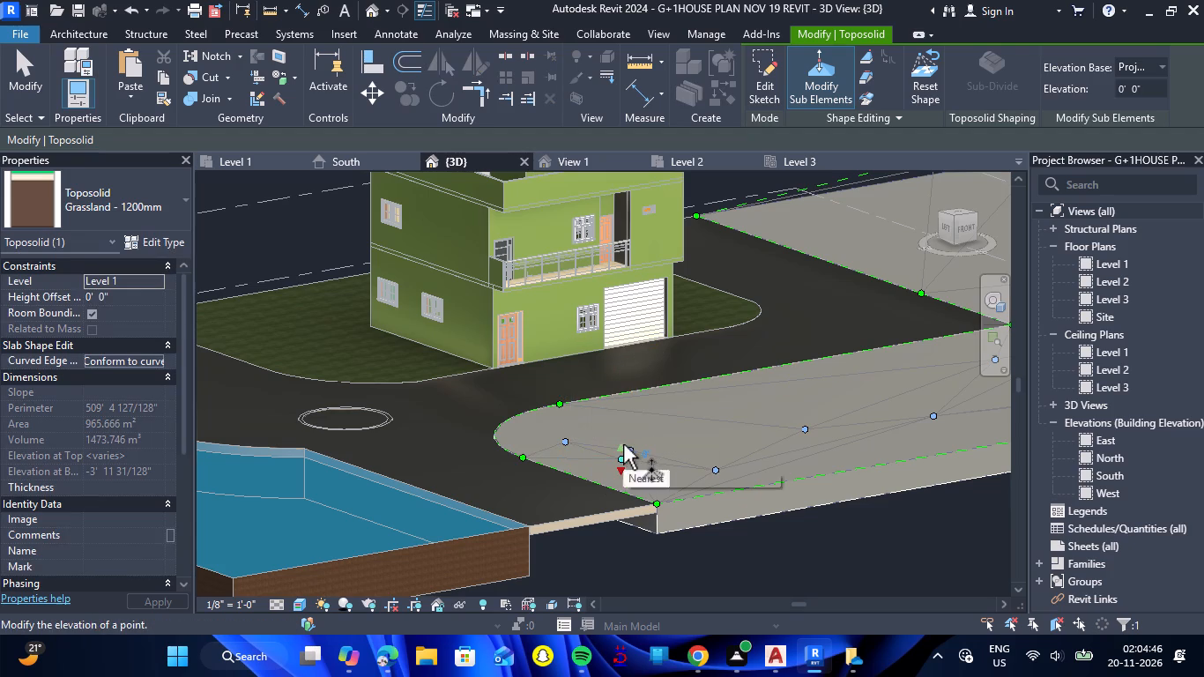
pyautogui.moveTo(623, 444); pyautogui.dragTo(681, 285)
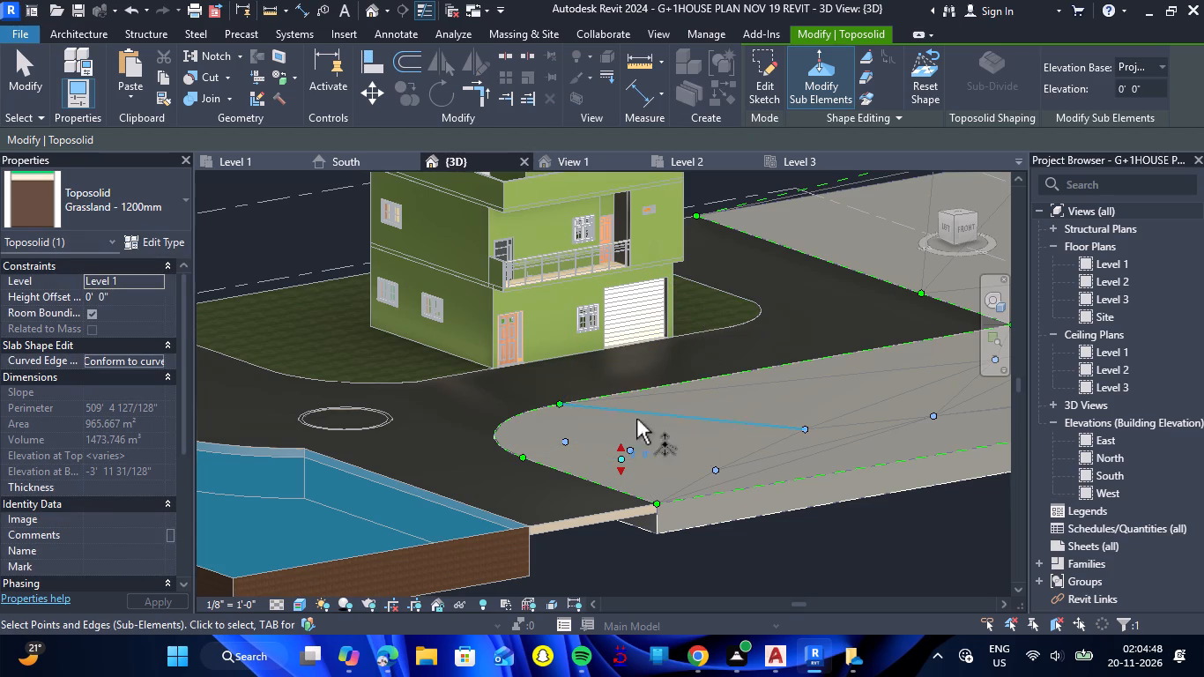
pyautogui.click(633, 457)
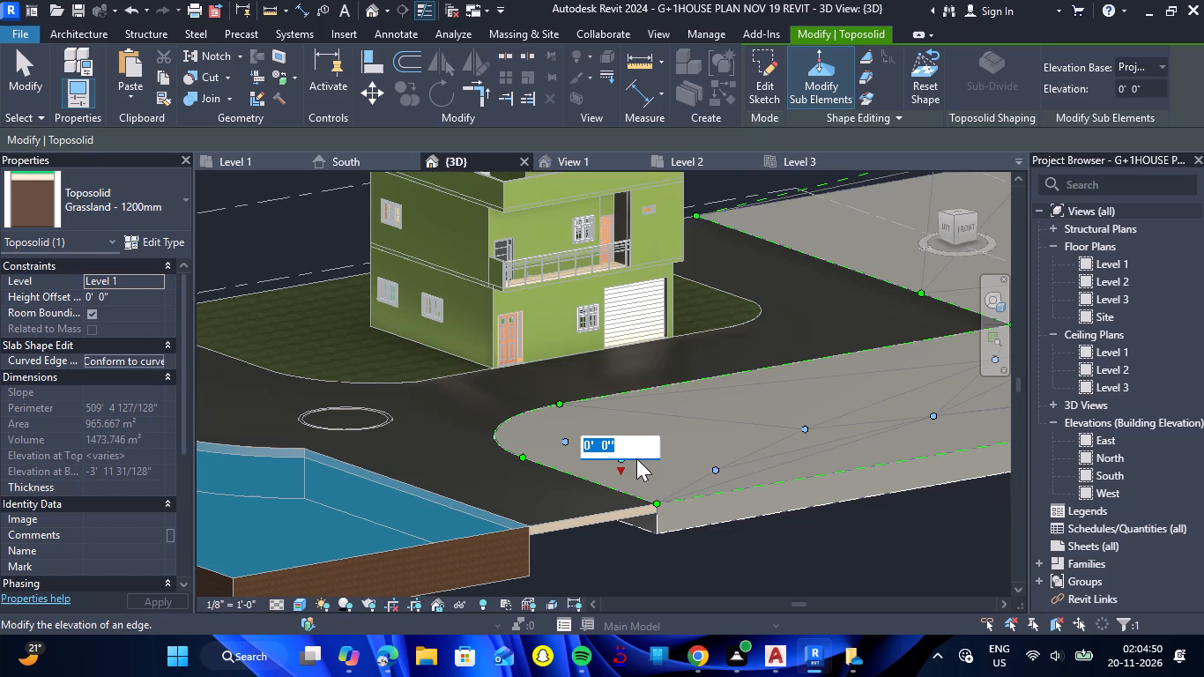
pyautogui.write("7'")
pyautogui.press('Return')
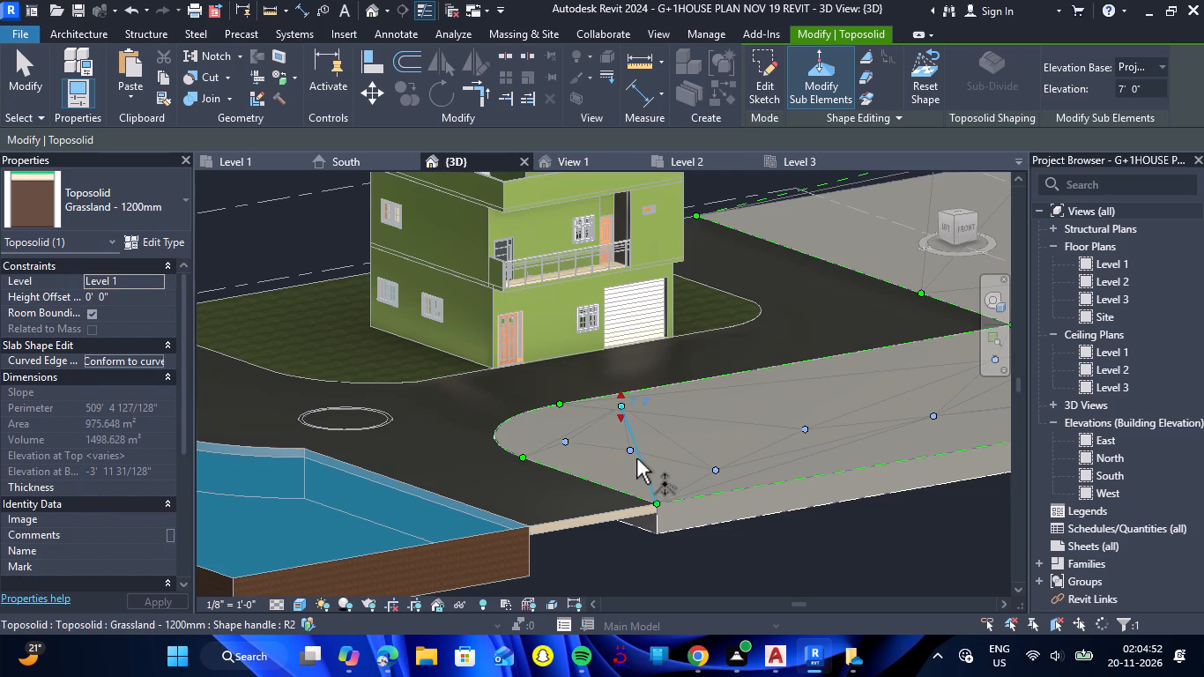
# Set the elevation of the grass Toposolid's long triangulation edge beside the path to 4'.
pyautogui.click(821, 379)
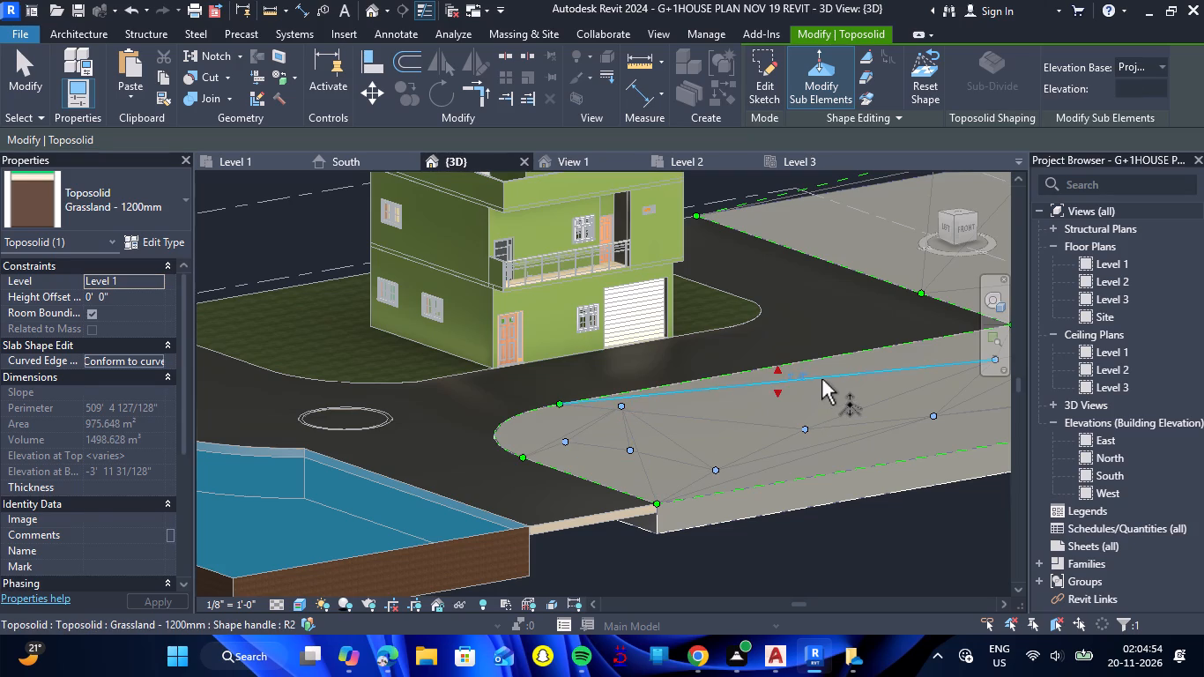
pyautogui.click(798, 376)
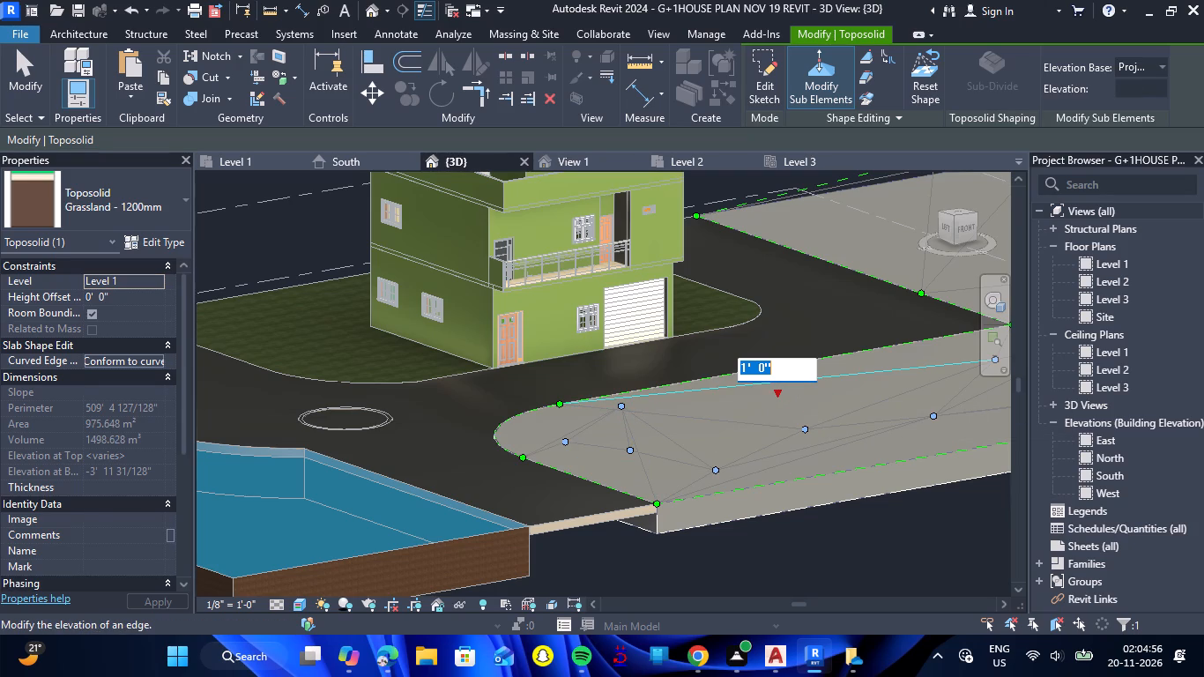
pyautogui.write("4'")
pyautogui.press('Return')
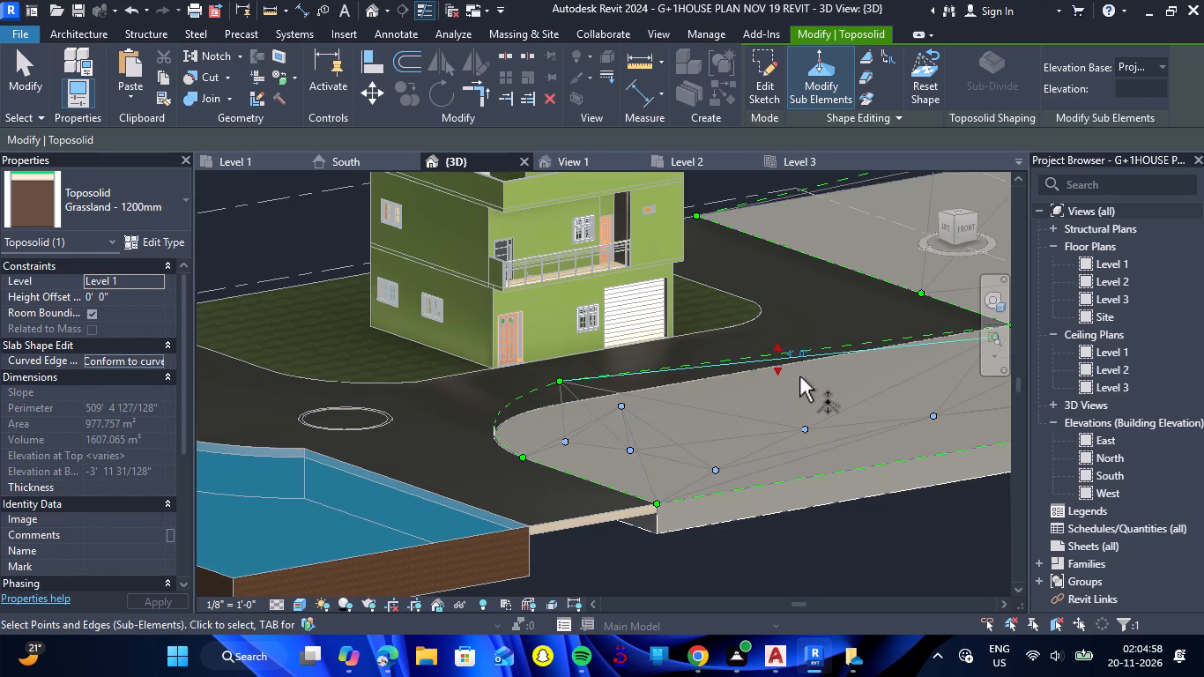
pyautogui.click(806, 309)
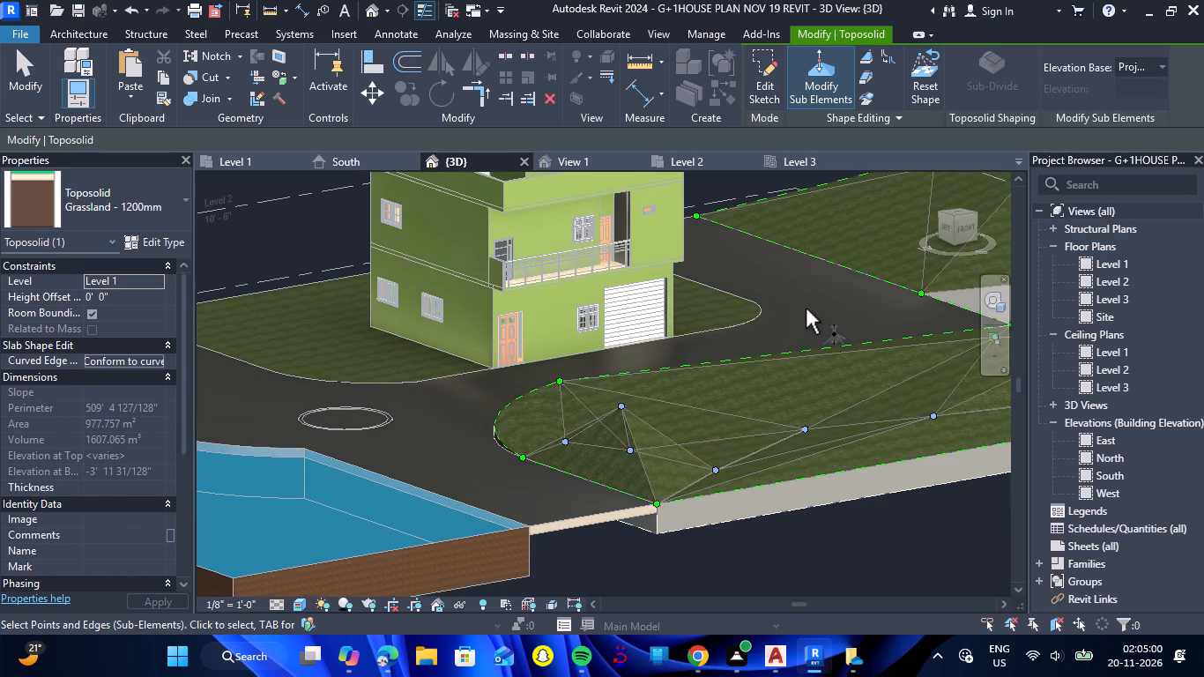
# Finish point editing and examine the reshaped grass terrain in 3D, including its bare patches and the corner near the water.
pyautogui.scroll(-4, 760, 305)
pyautogui.click(878, 442)
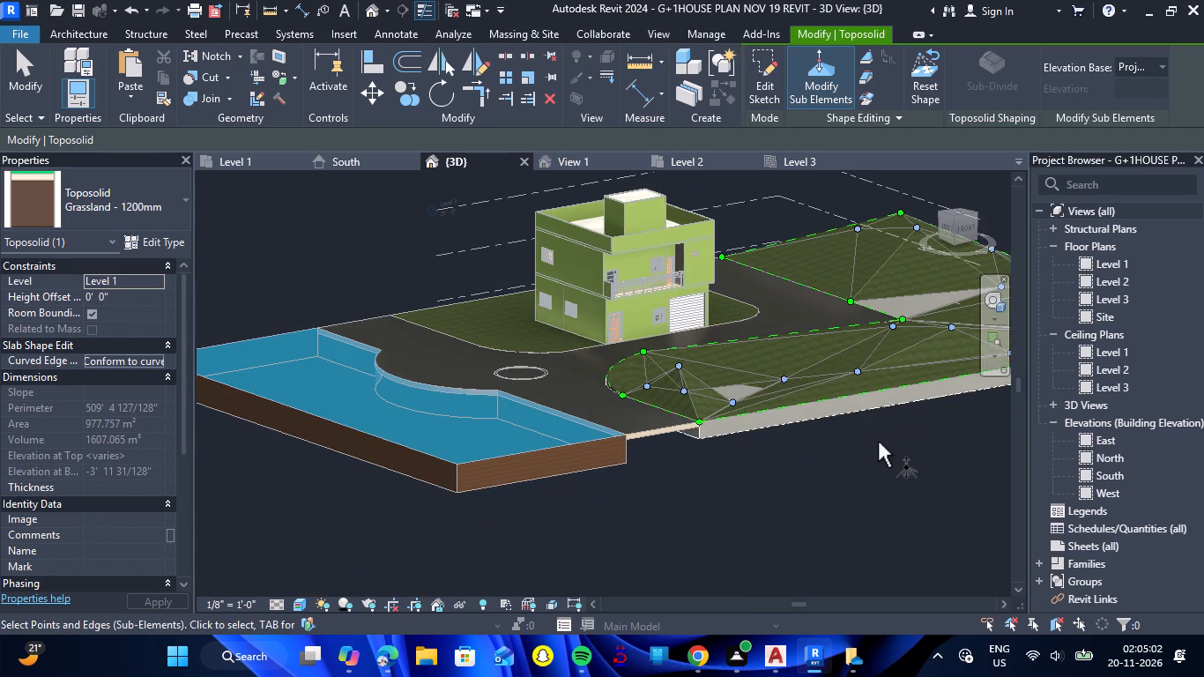
pyautogui.scroll(-4, 839, 449)
pyautogui.scroll(2, 968, 446)
pyautogui.scroll(-7, 891, 434)
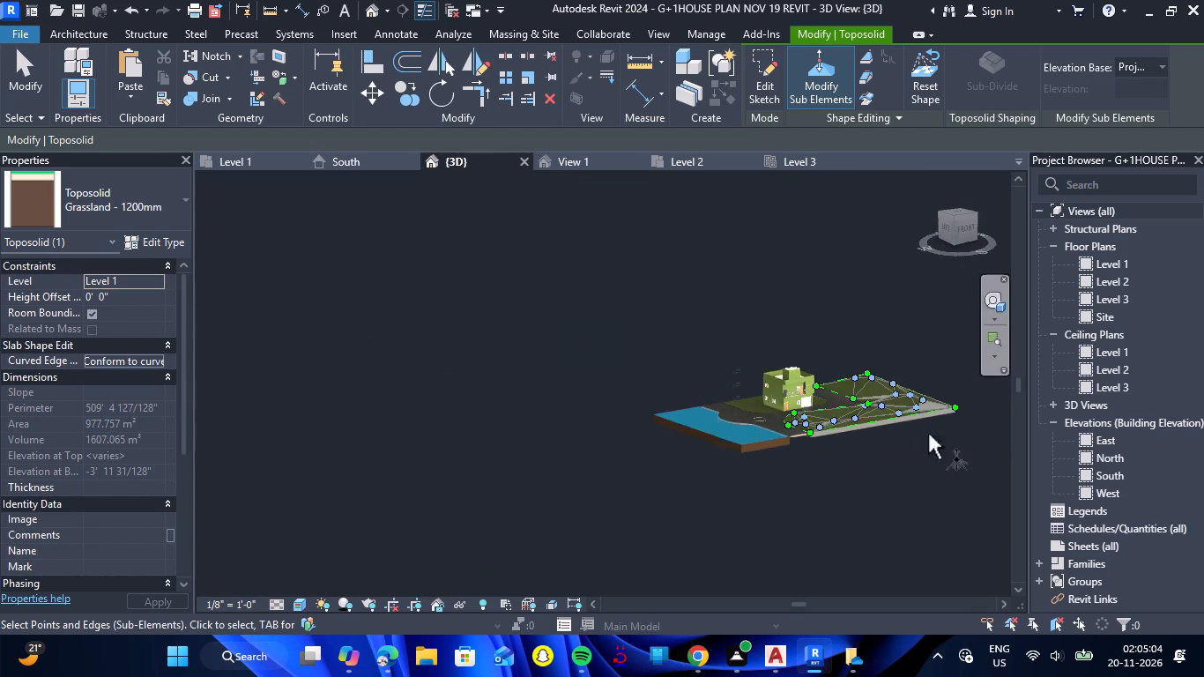
pyautogui.scroll(6, 949, 420)
pyautogui.press('Escape')
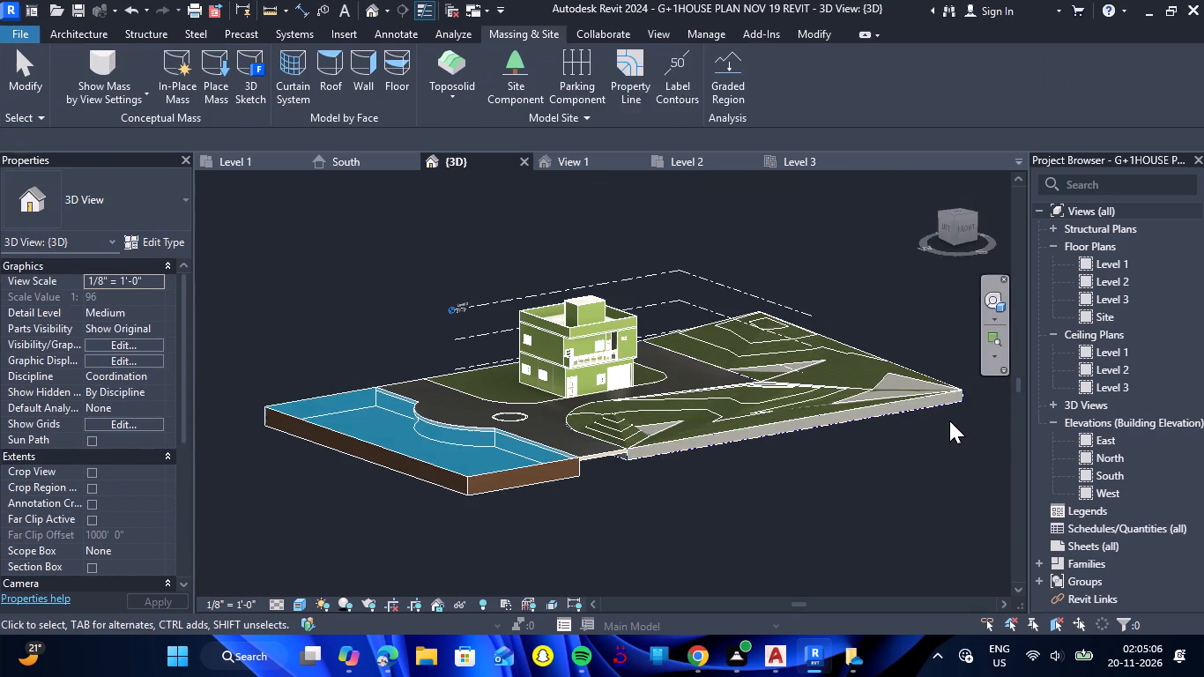
pyautogui.scroll(6, 943, 414)
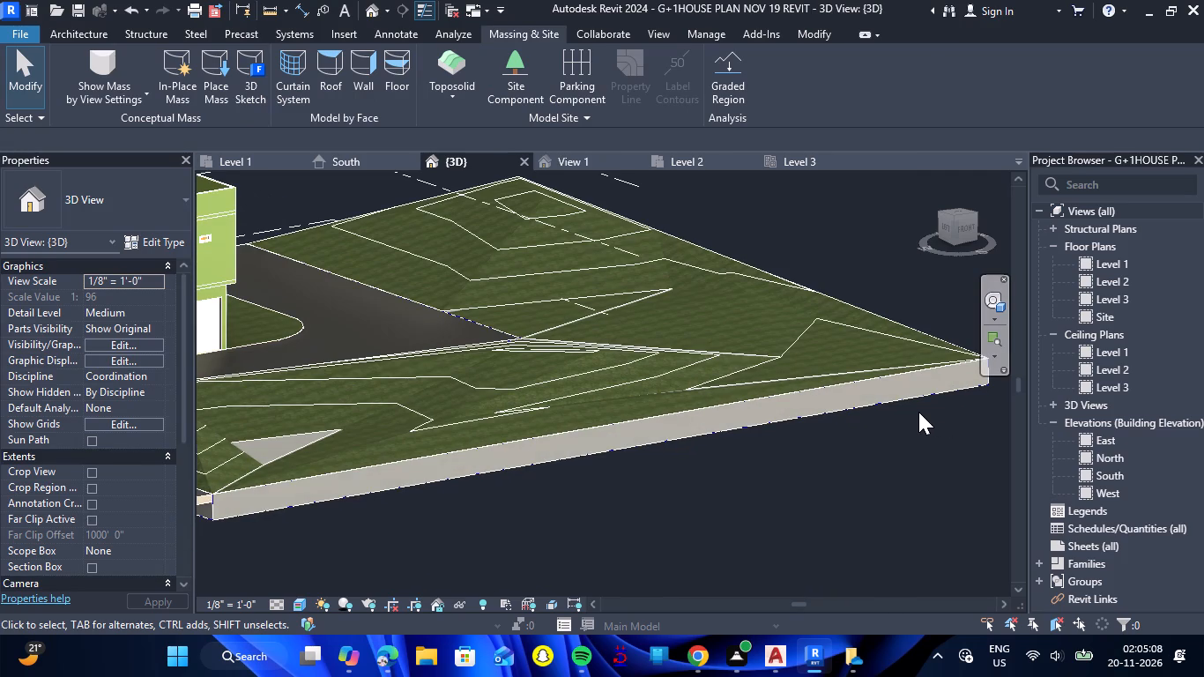
pyautogui.scroll(-2, 918, 406)
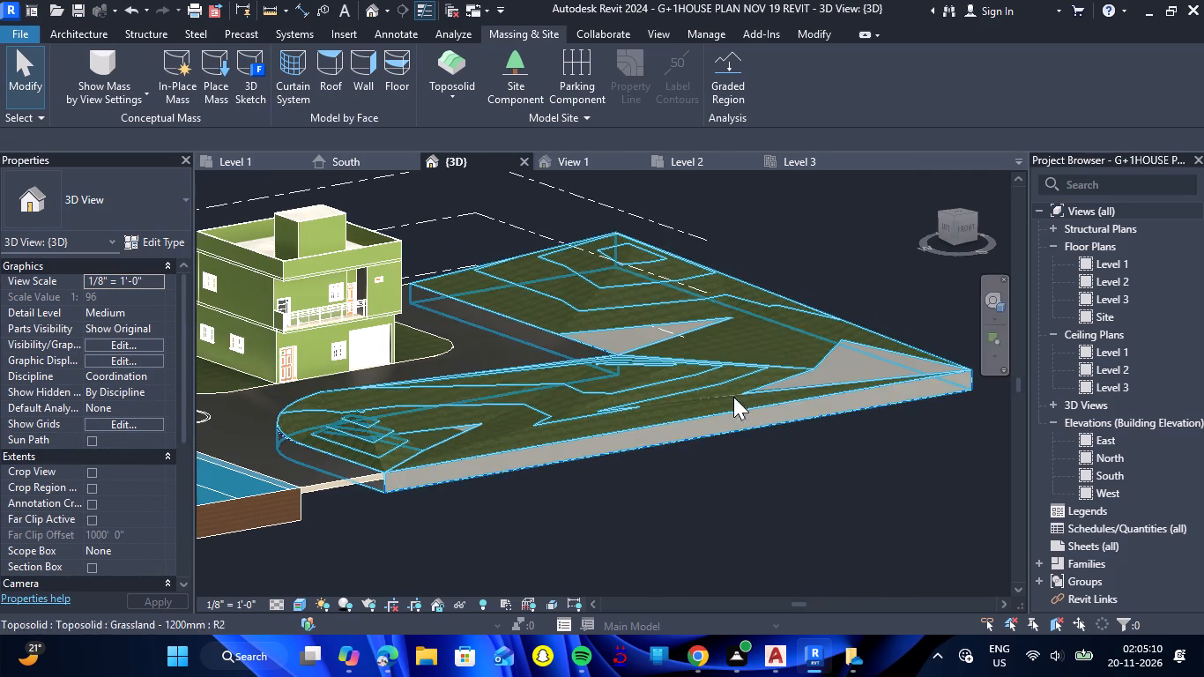
pyautogui.scroll(5, 340, 395)
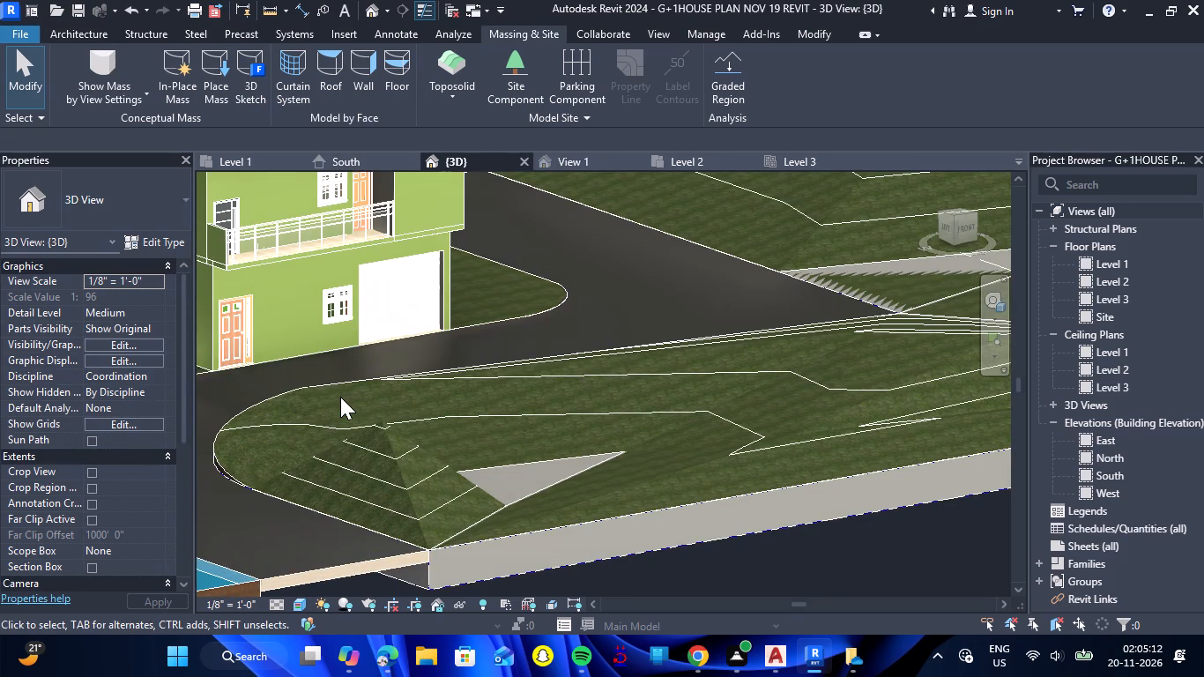
pyautogui.scroll(-2, 340, 397)
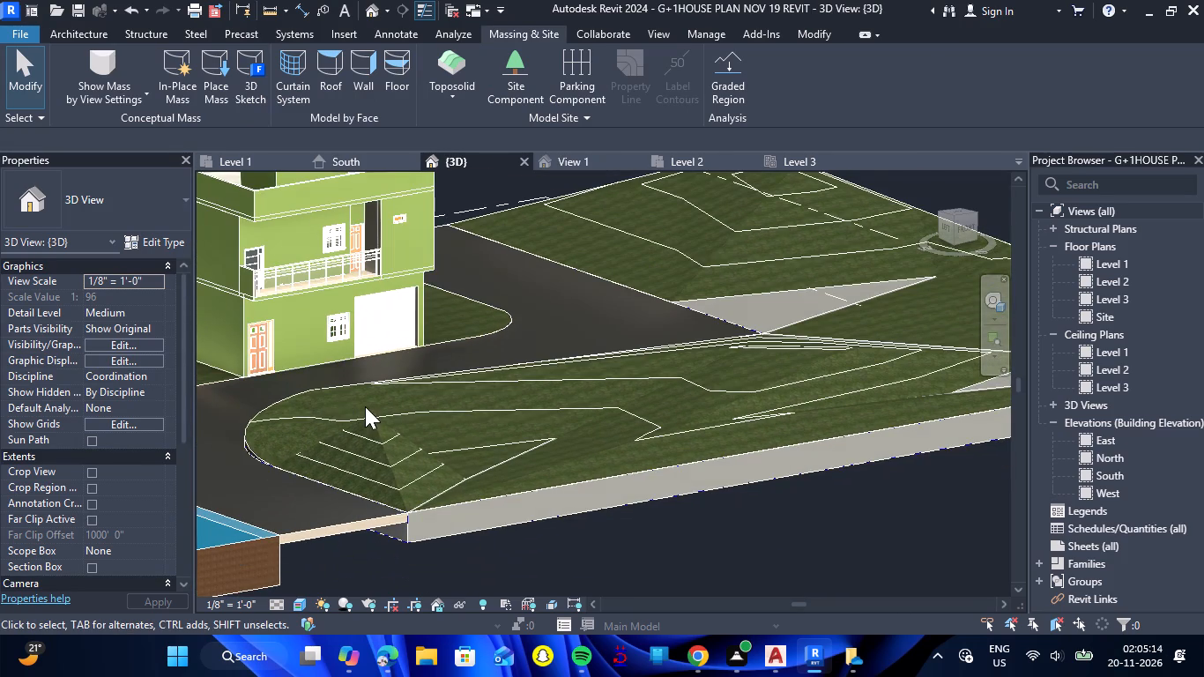
pyautogui.scroll(-2, 414, 416)
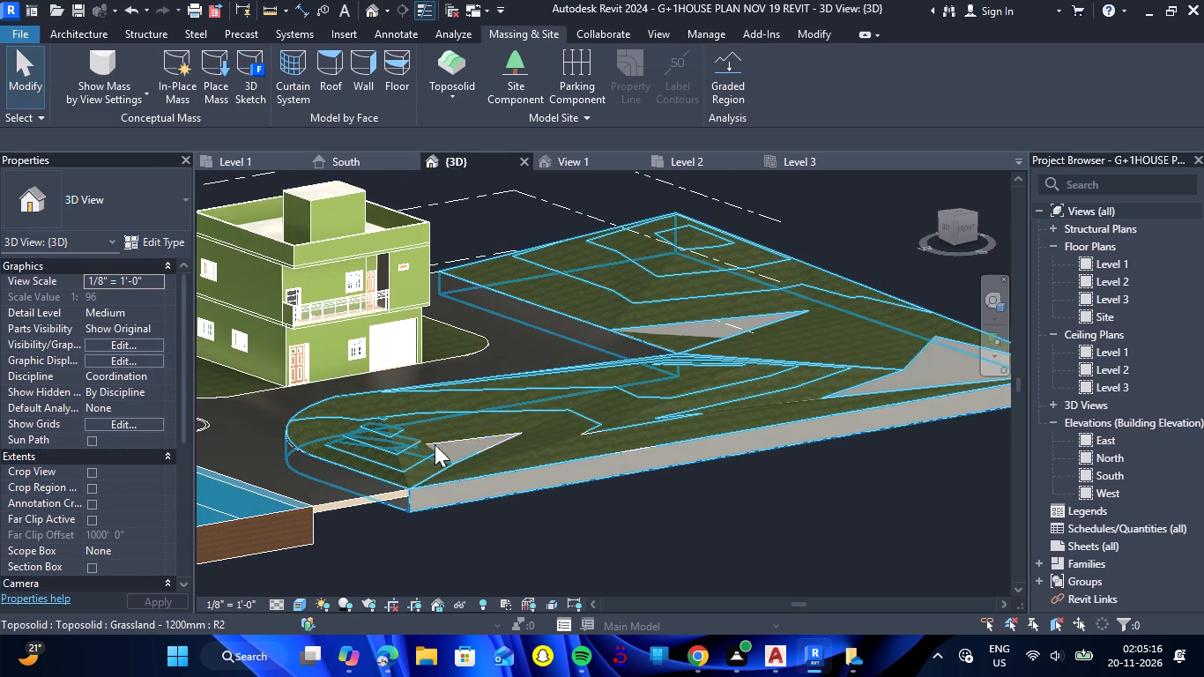
# Set the Sand substrate layer of the Grassland - 1200mm Toposolid type to 1' thick and finish the terrain's boundary edit.
pyautogui.doubleClick(440, 502)
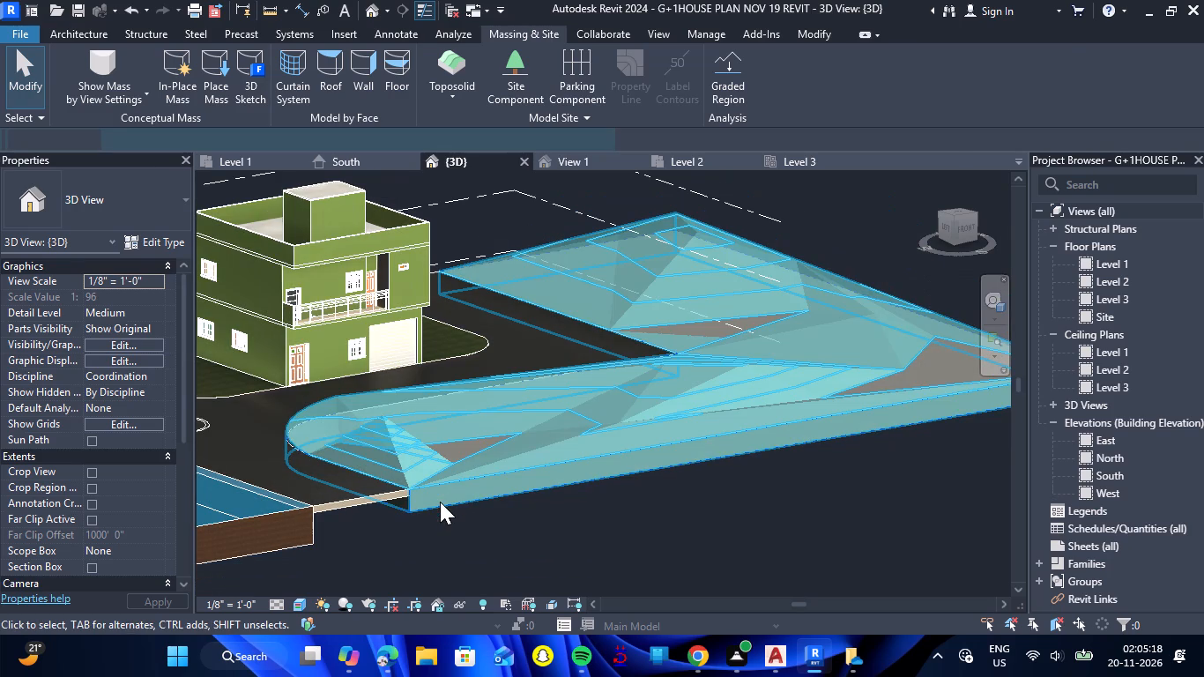
pyautogui.click(155, 241)
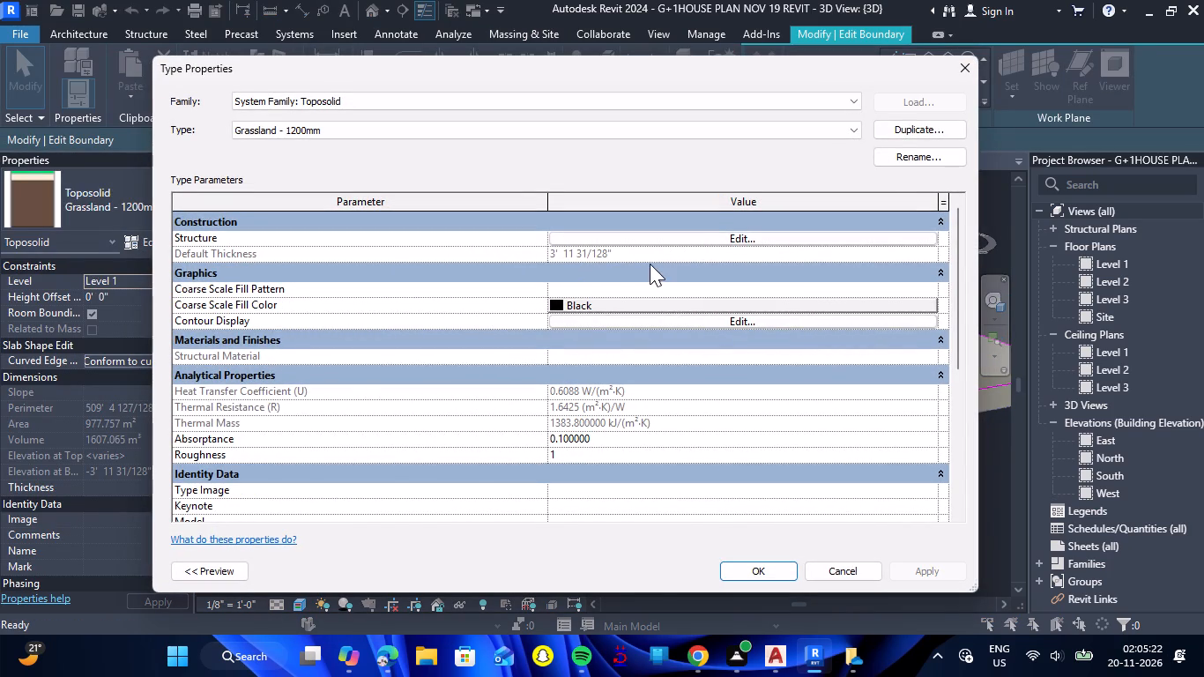
pyautogui.click(730, 236)
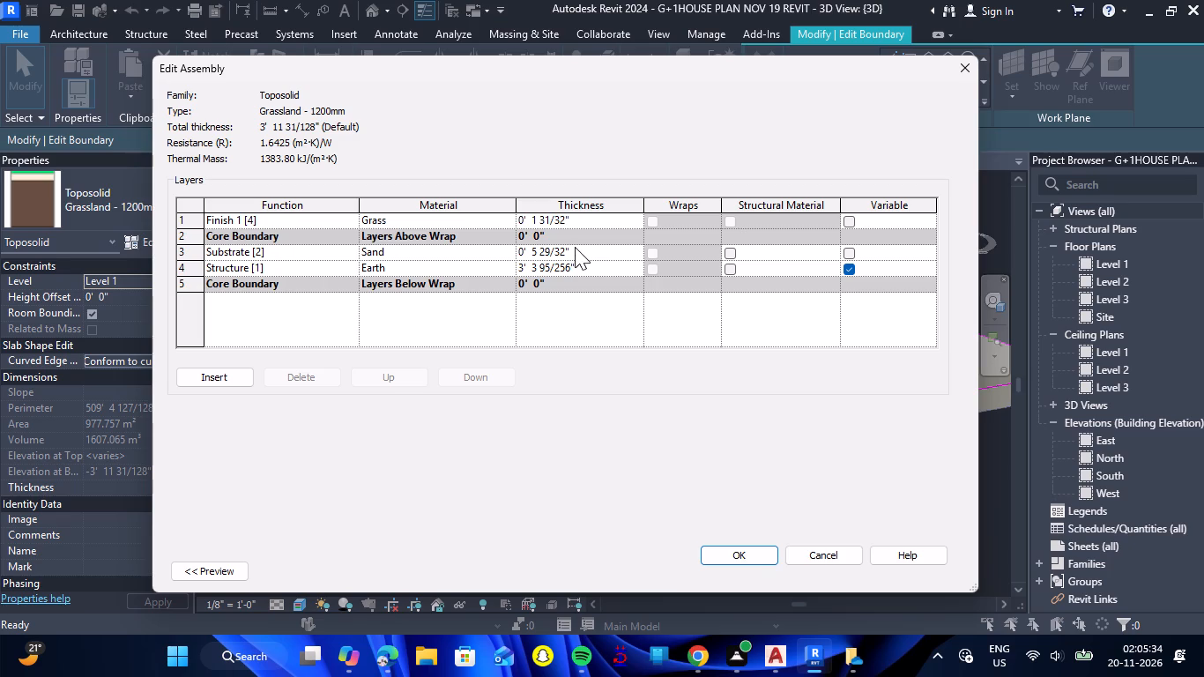
pyautogui.click(575, 247)
pyautogui.press('BackSpace')
pyautogui.press('BackSpace')
pyautogui.press('BackSpace')
pyautogui.press('BackSpace')
pyautogui.press('BackSpace')
pyautogui.press('BackSpace')
pyautogui.press('BackSpace')
pyautogui.press('BackSpace')
pyautogui.press('BackSpace')
pyautogui.press('BackSpace')
pyautogui.press('BackSpace')
pyautogui.press('BackSpace')
pyautogui.press('BackSpace')
pyautogui.press('BackSpace')
pyautogui.press('BackSpace')
pyautogui.press('BackSpace')
pyautogui.press('BackSpace')
pyautogui.press('BackSpace')
pyautogui.press('BackSpace')
pyautogui.press('BackSpace')
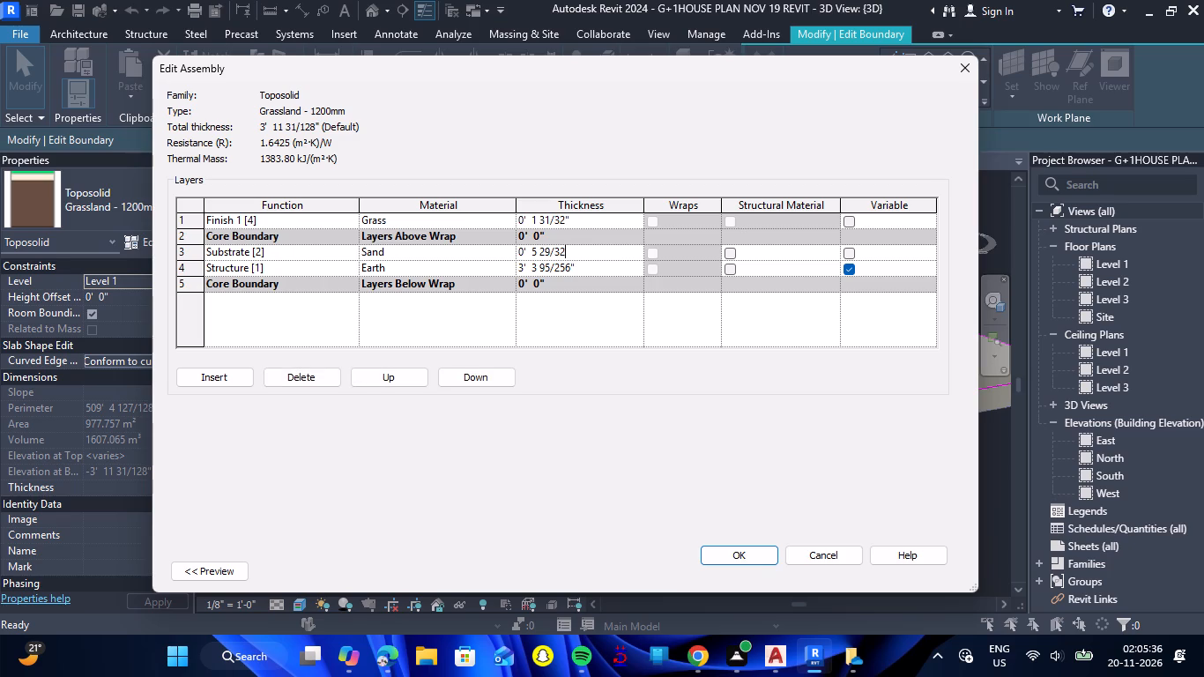
pyautogui.write("1'")
pyautogui.press('Return')
pyautogui.click(745, 557)
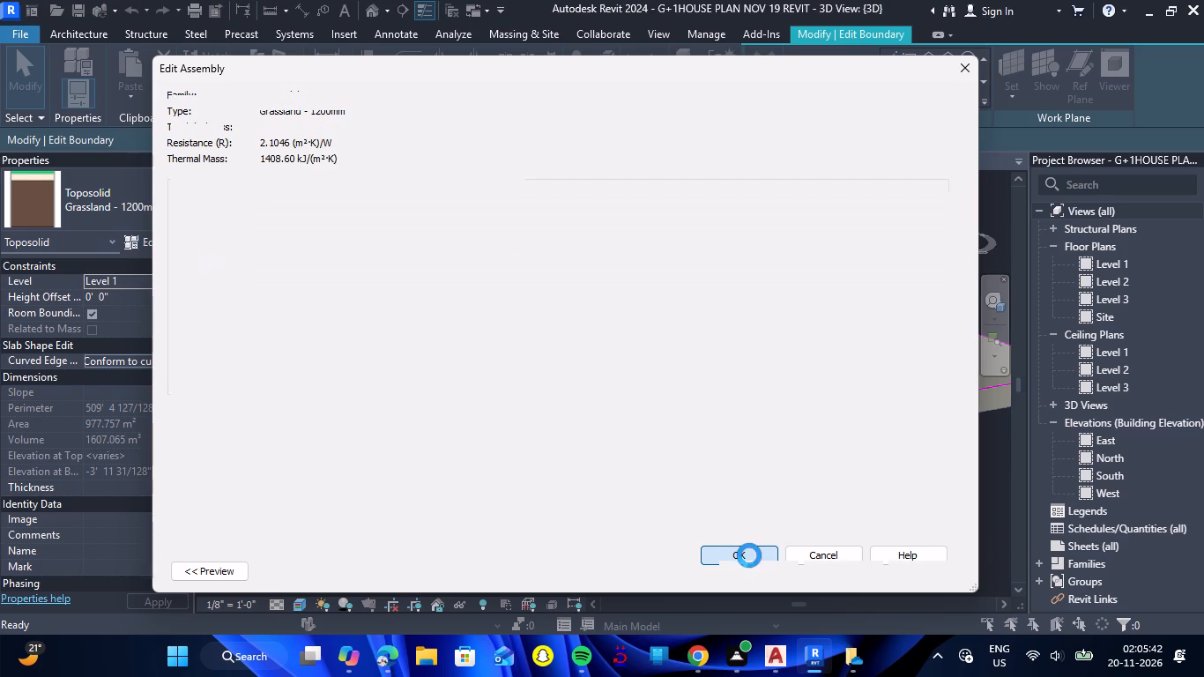
pyautogui.click(754, 569)
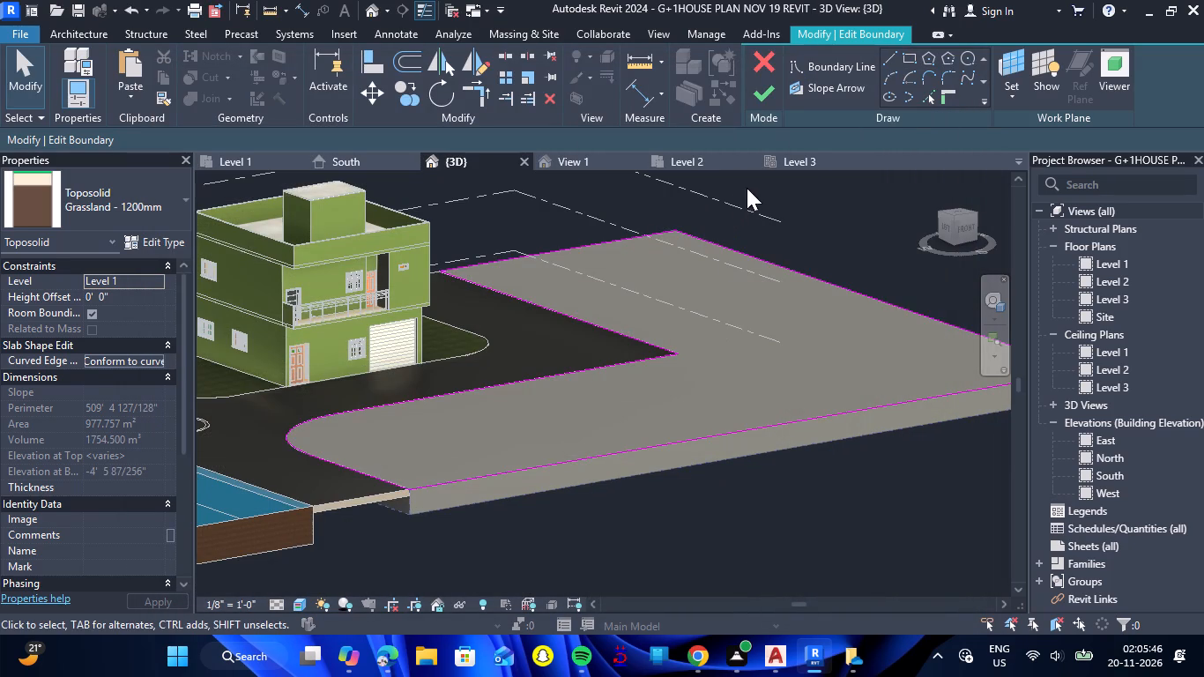
pyautogui.click(761, 93)
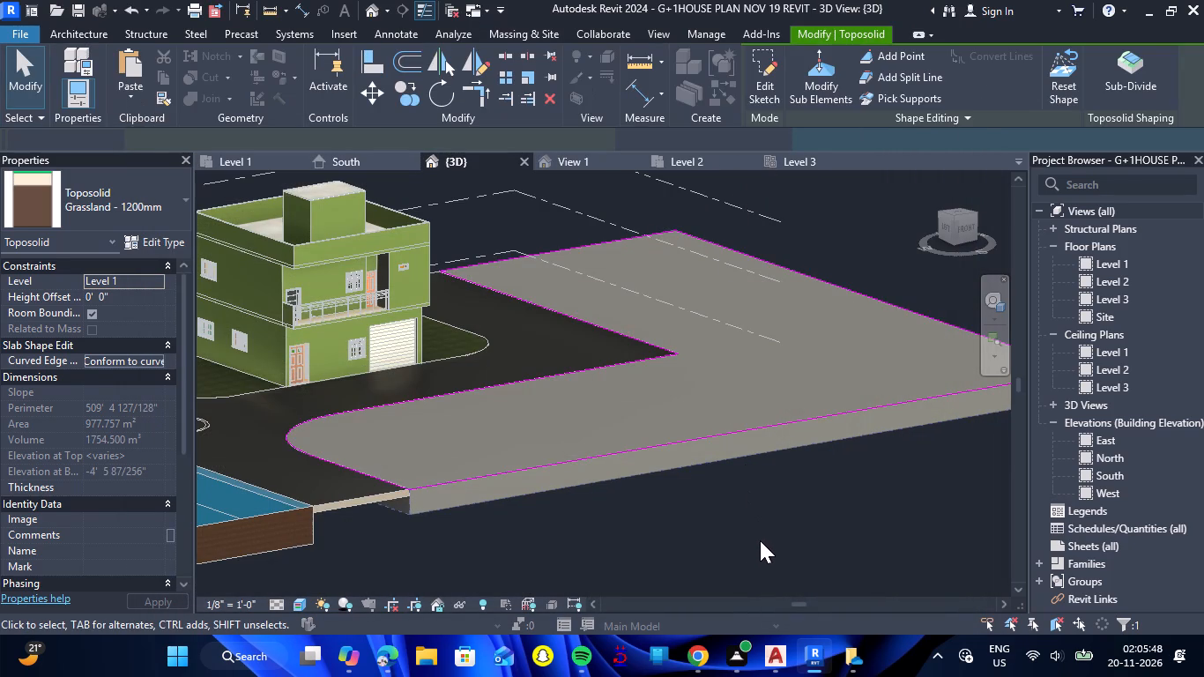
pyautogui.click(760, 540)
# Place five M_RPC Tree - Deciduous Scarlet Oak - 12.5 Meters site components spread across the uneven grass terrain beside the path.
pyautogui.scroll(-4, 764, 519)
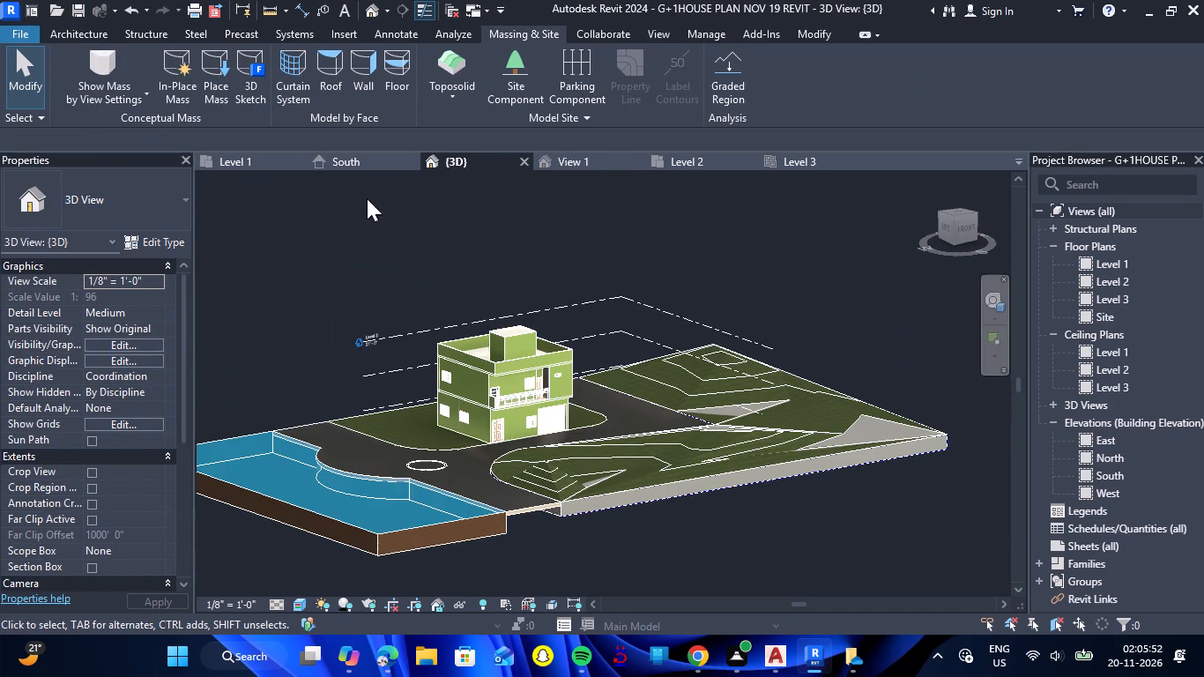
pyautogui.click(514, 64)
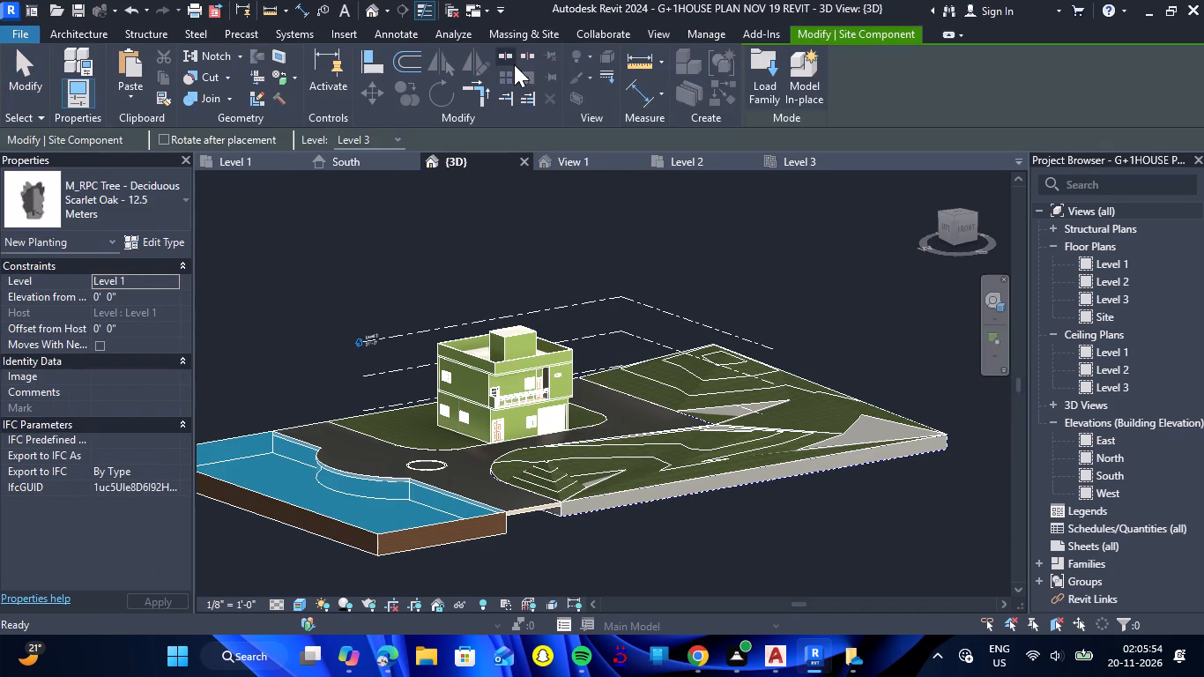
pyautogui.click(690, 367)
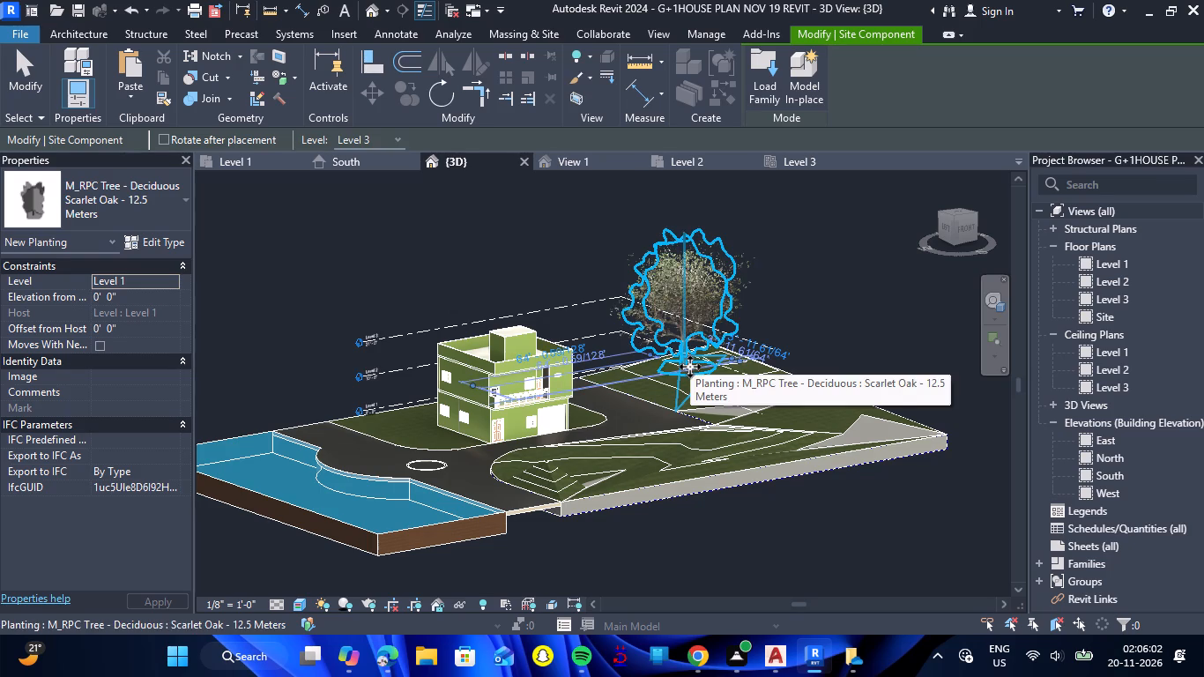
pyautogui.click(802, 409)
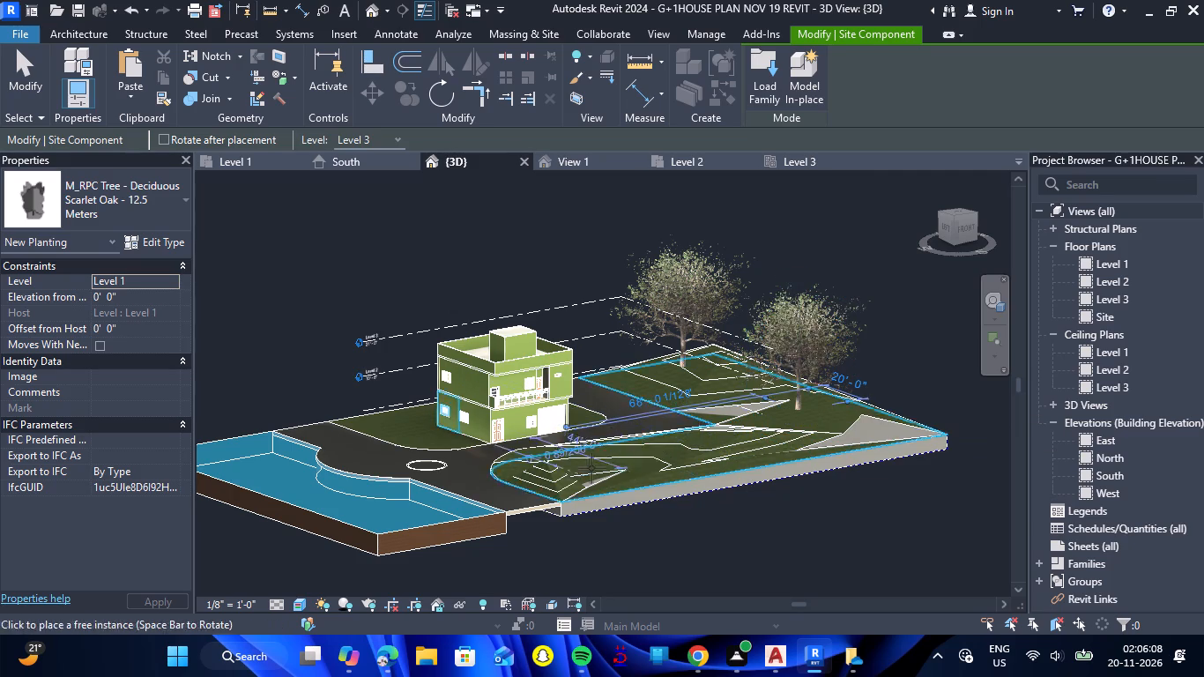
pyautogui.click(655, 460)
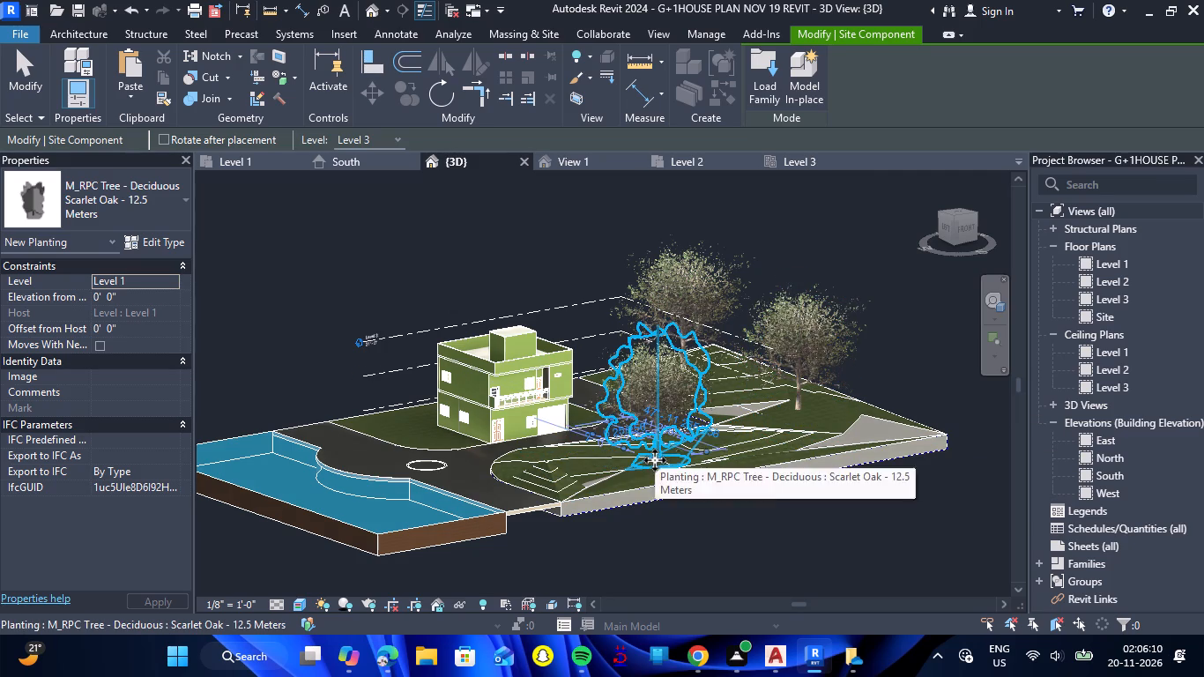
pyautogui.click(892, 425)
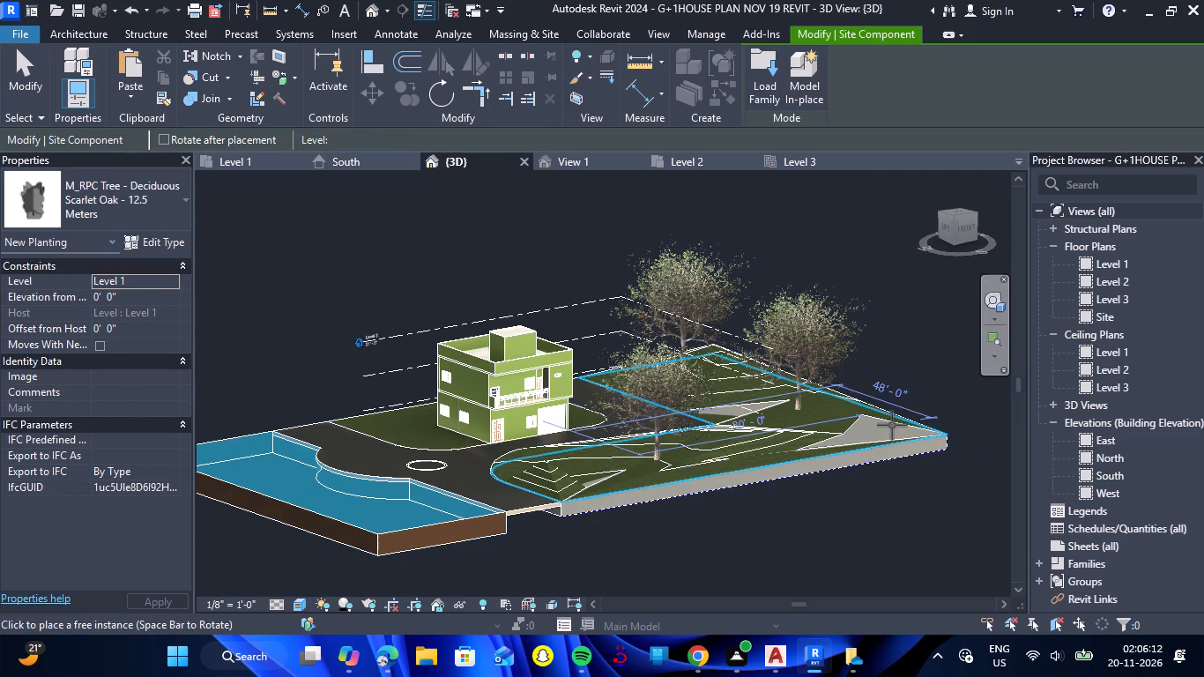
pyautogui.click(550, 467)
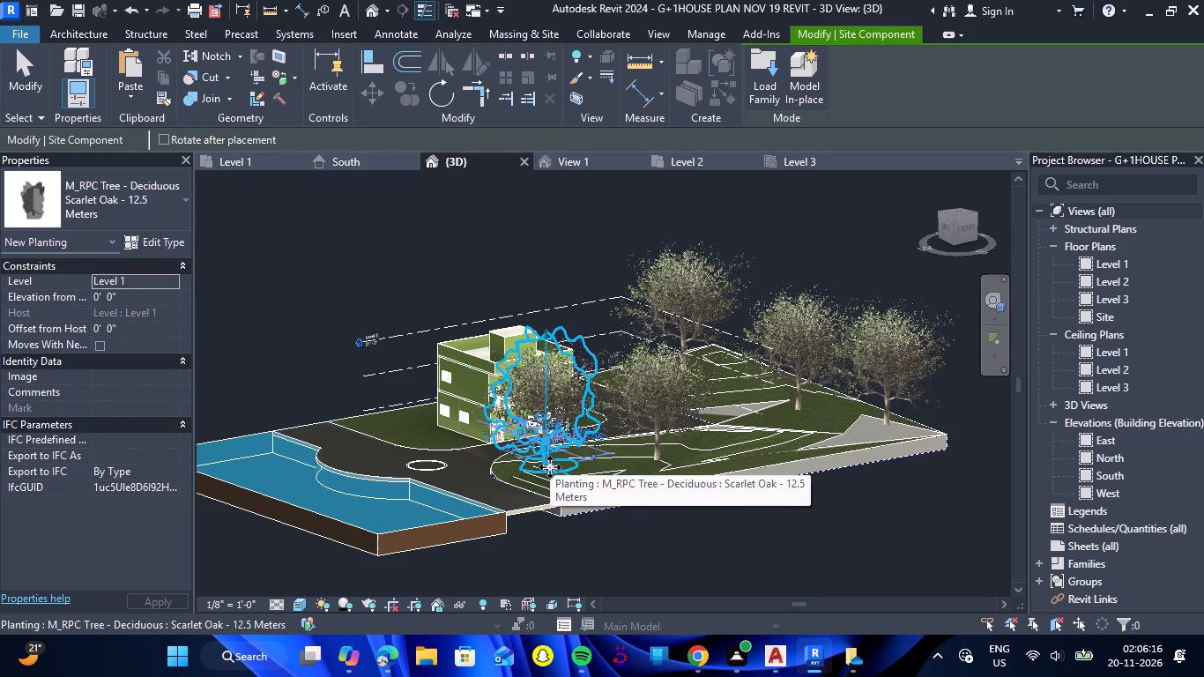
pyautogui.scroll(6, 360, 413)
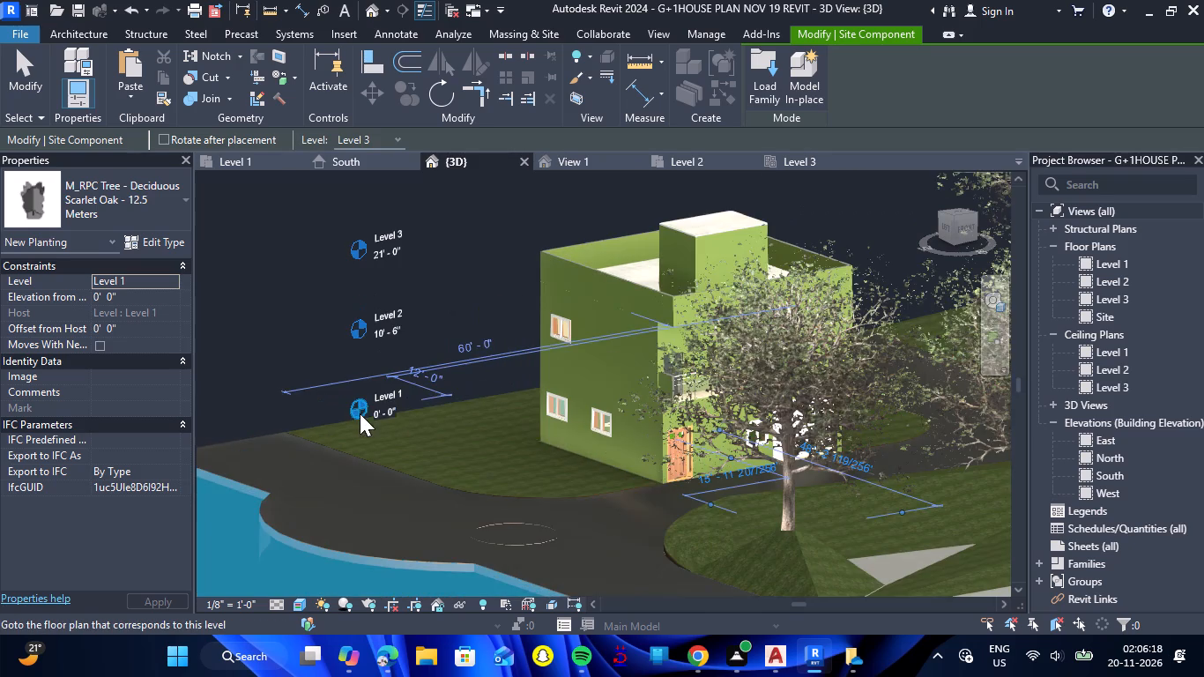
pyautogui.scroll(3, 360, 413)
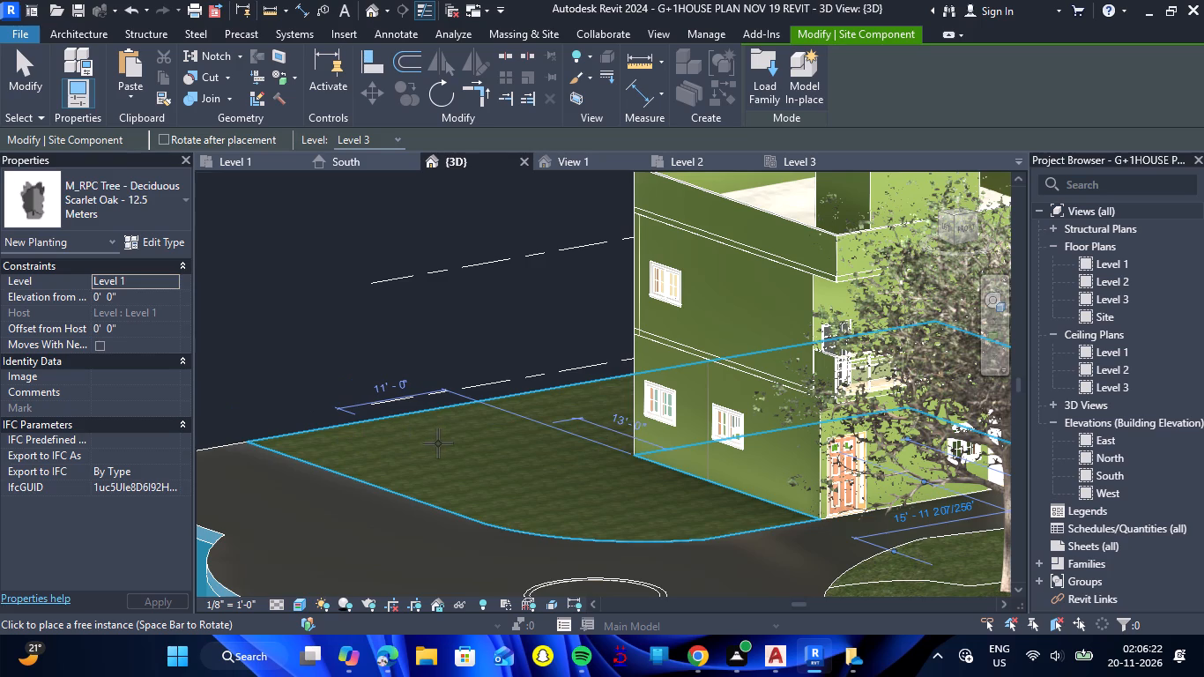
pyautogui.press('Escape')
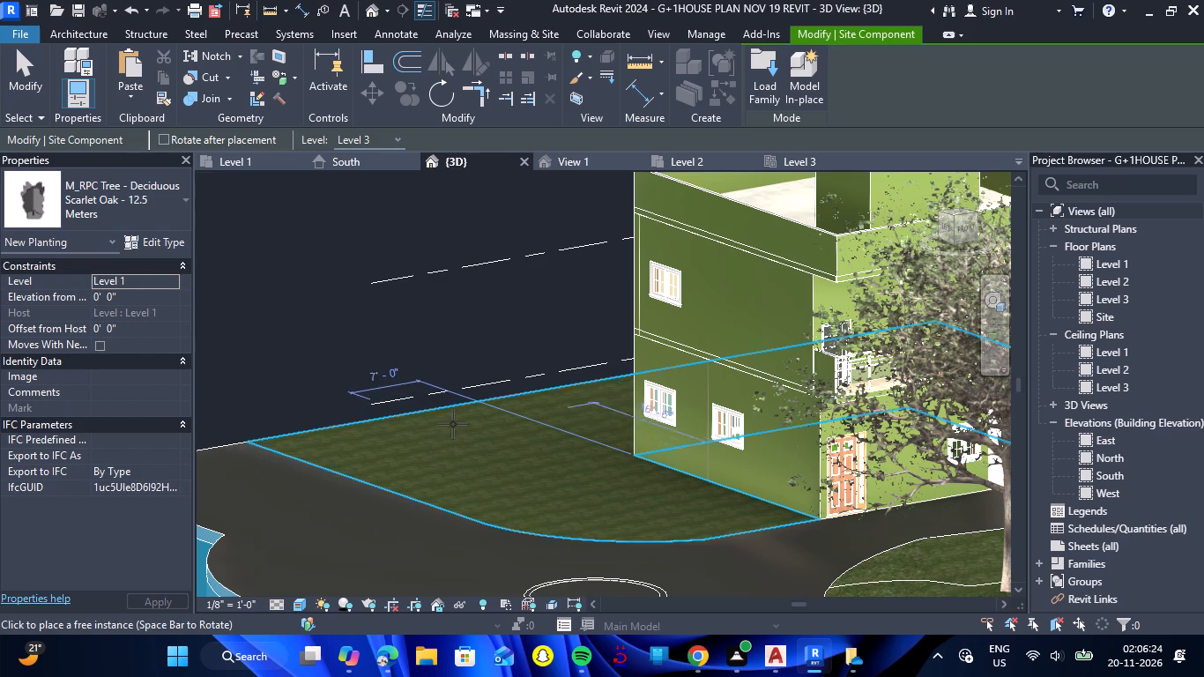
pyautogui.press('Escape')
# On Level 1, start a railing path by picking the house lawn's straight side facing the water, its rounded corner and the front edge up to the house.
pyautogui.scroll(-4, 453, 424)
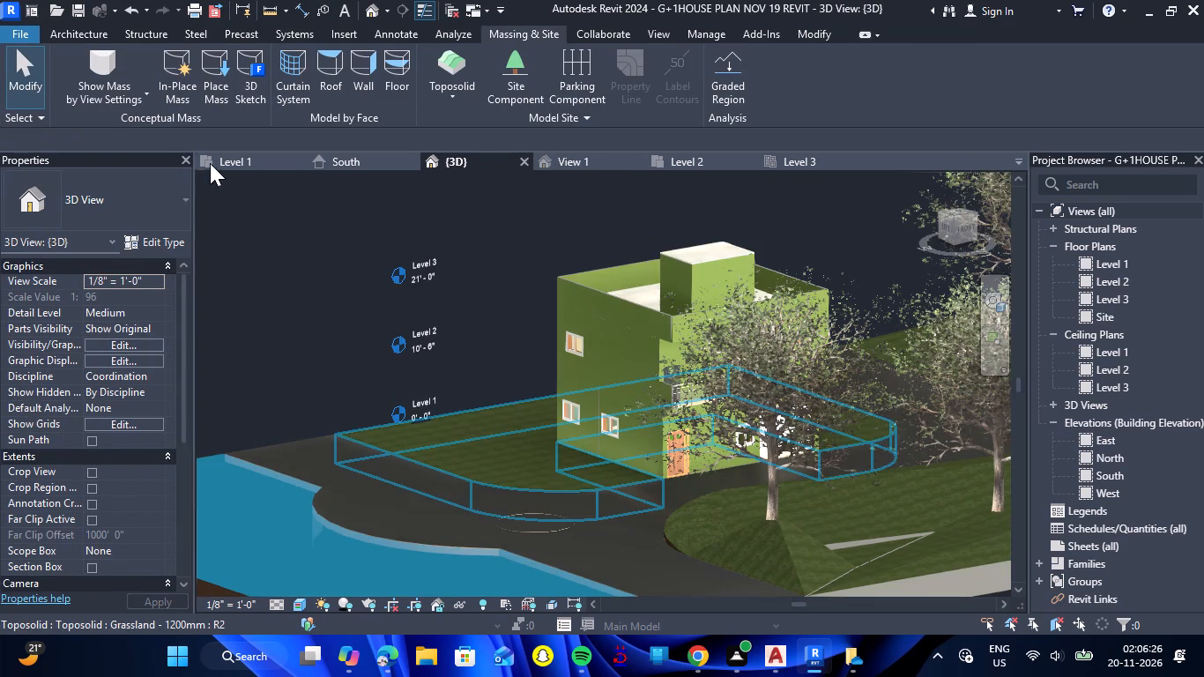
pyautogui.click(220, 162)
pyautogui.scroll(5, 432, 209)
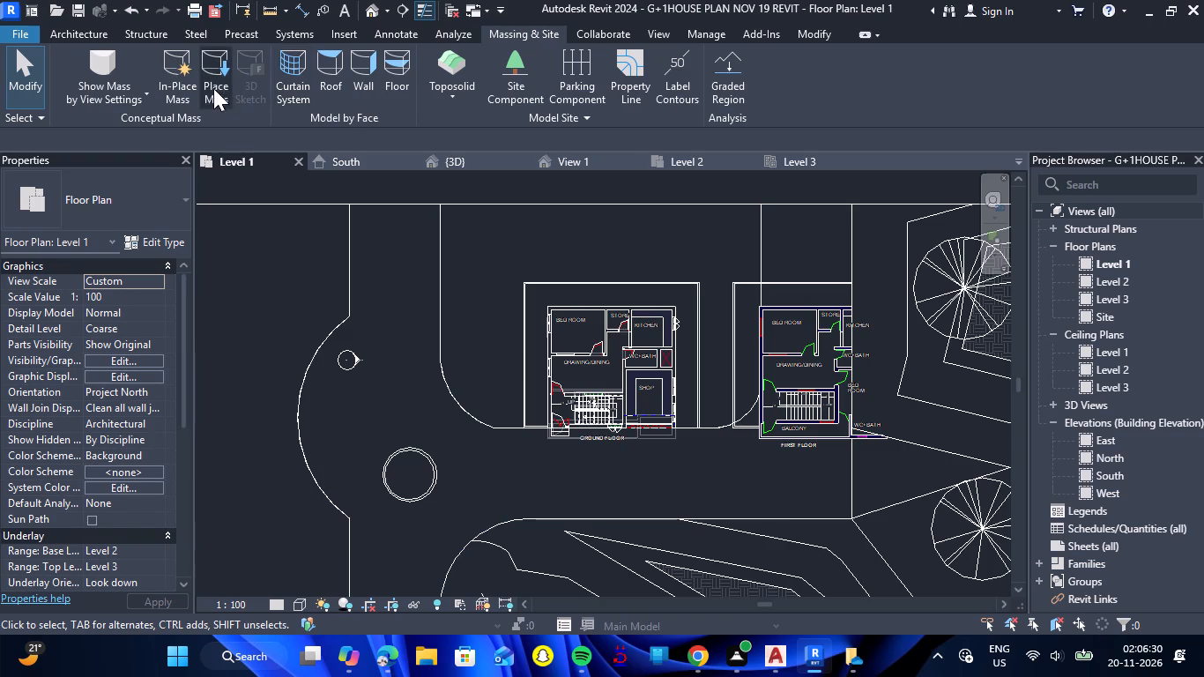
pyautogui.click(108, 31)
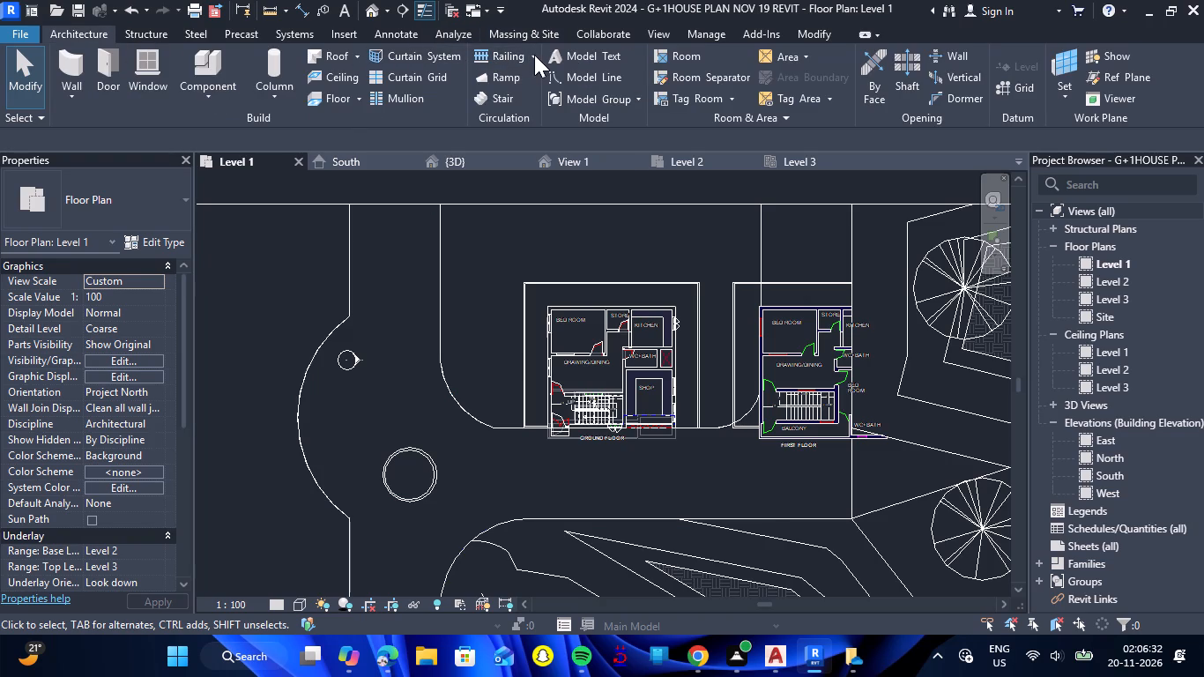
pyautogui.click(534, 55)
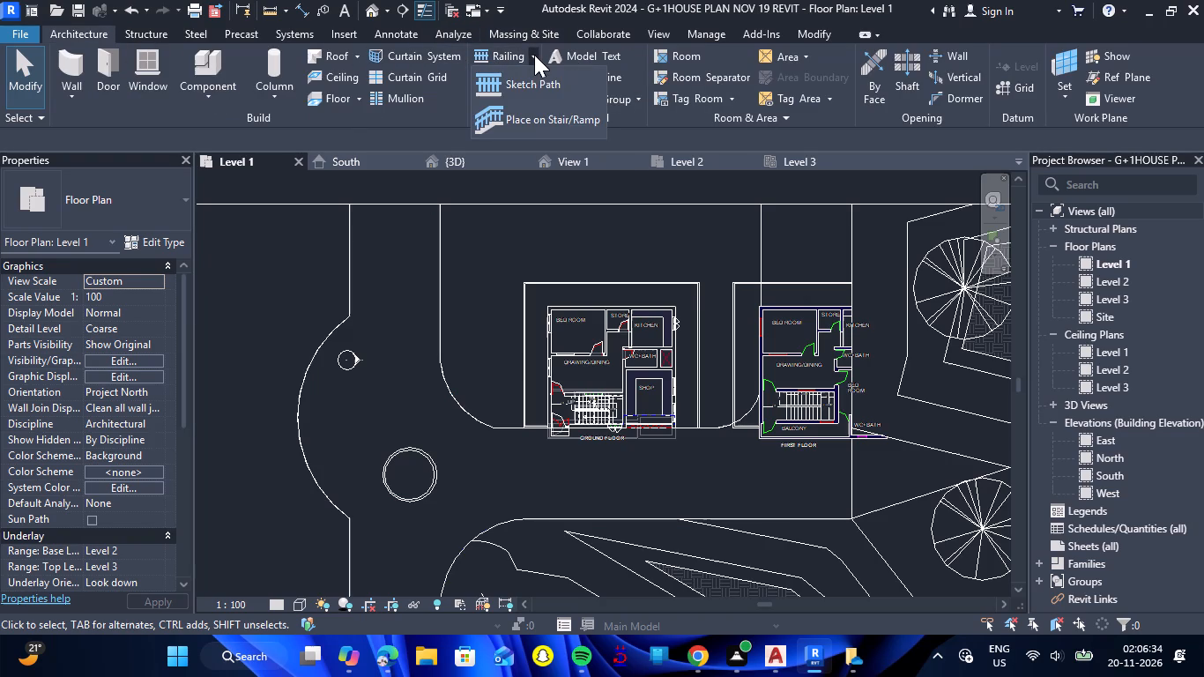
pyautogui.click(509, 56)
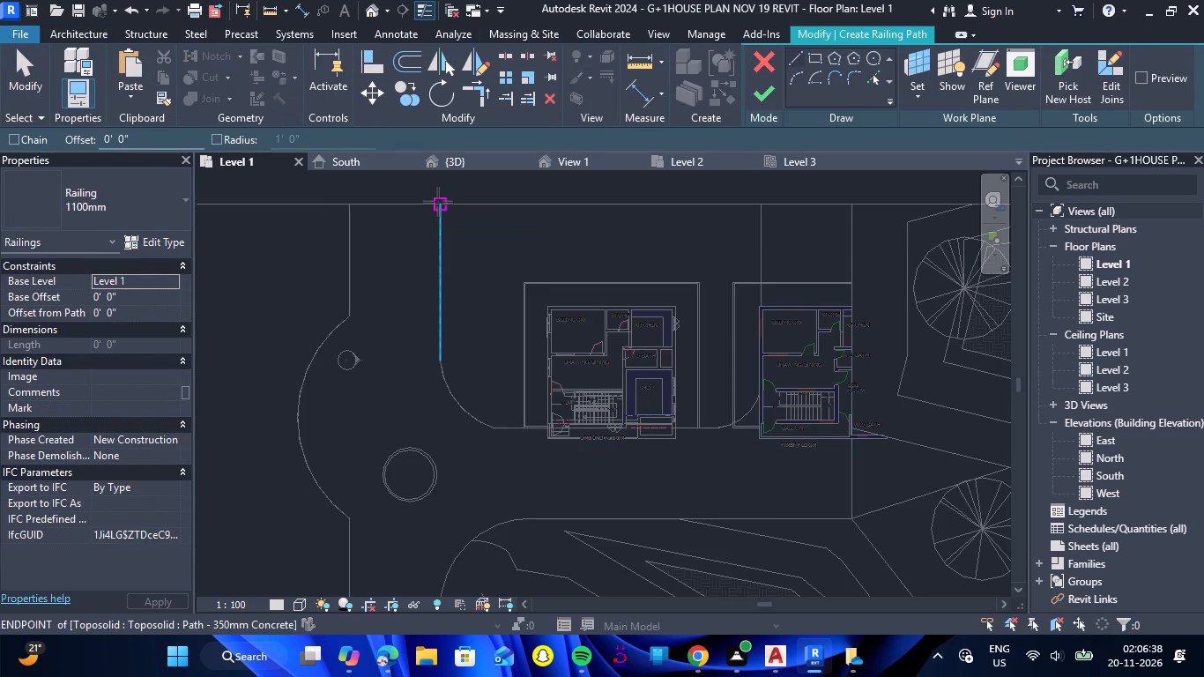
pyautogui.click(876, 74)
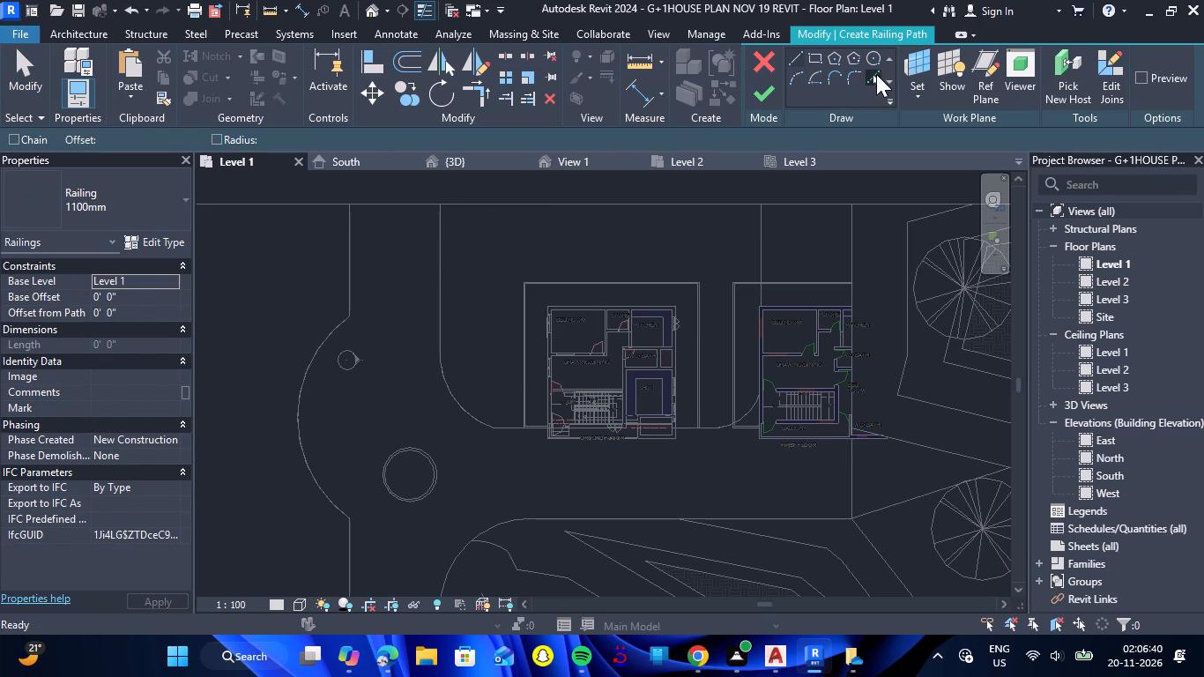
pyautogui.click(441, 252)
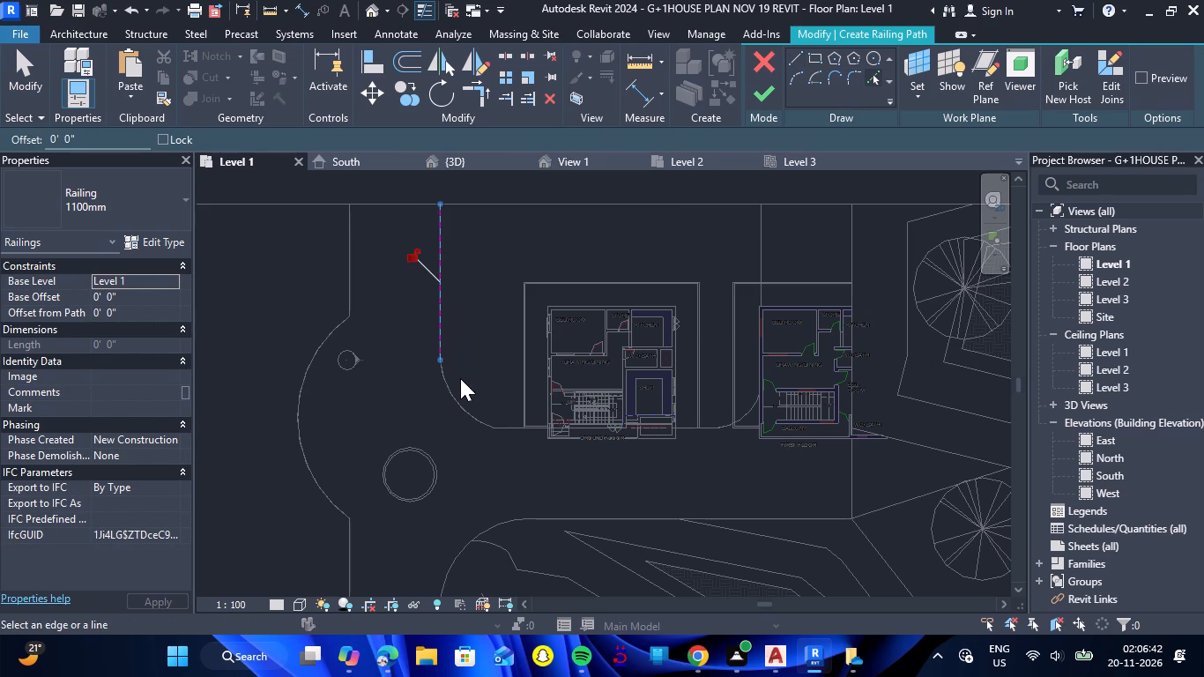
pyautogui.click(459, 394)
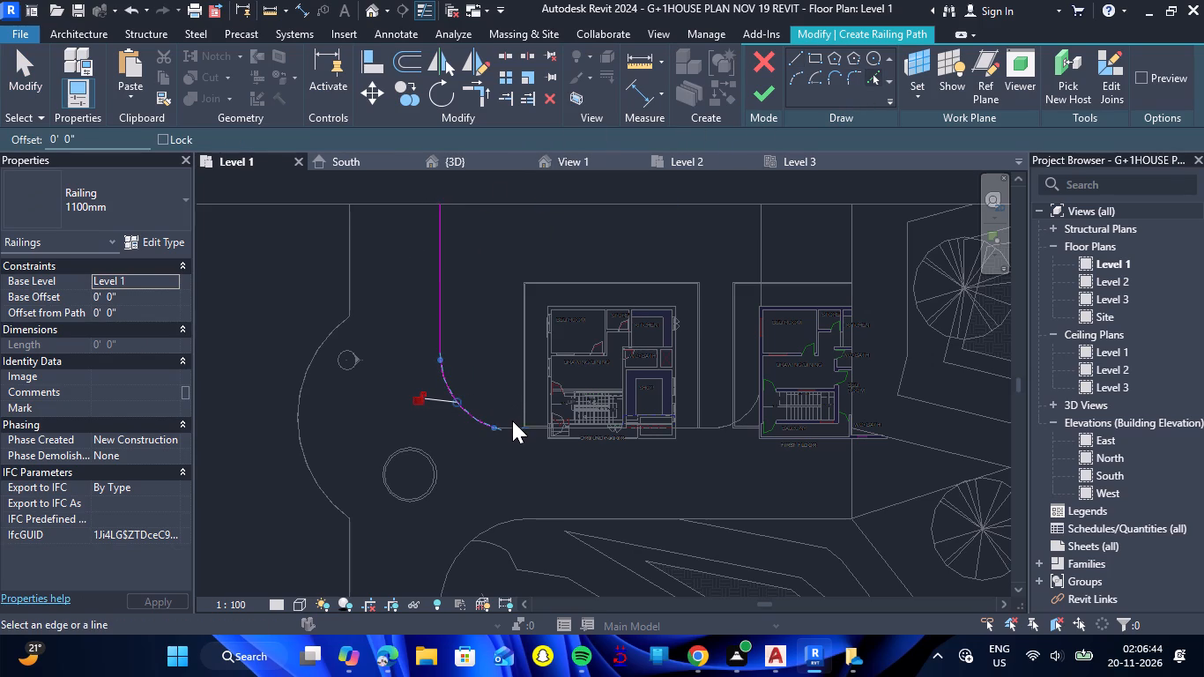
pyautogui.click(509, 424)
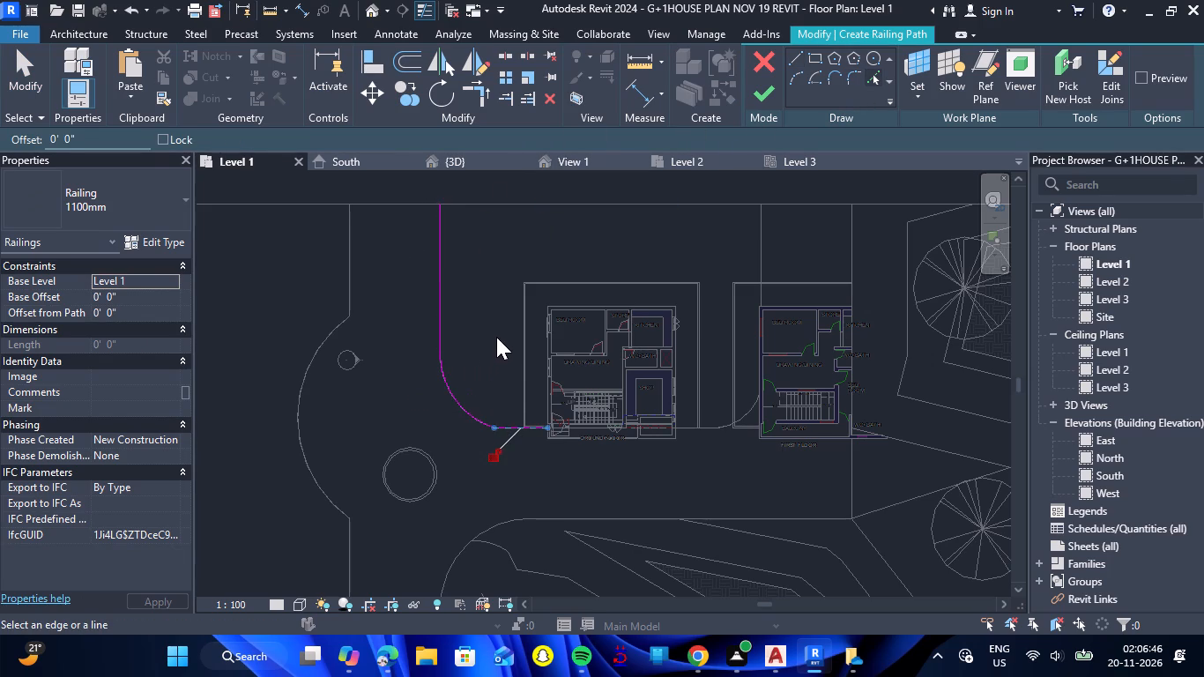
# Pick the lawn's remaining front edge, second rounded corner, far side and three rear edge segments, and finish the closed railing path.
pyautogui.scroll(4, 698, 419)
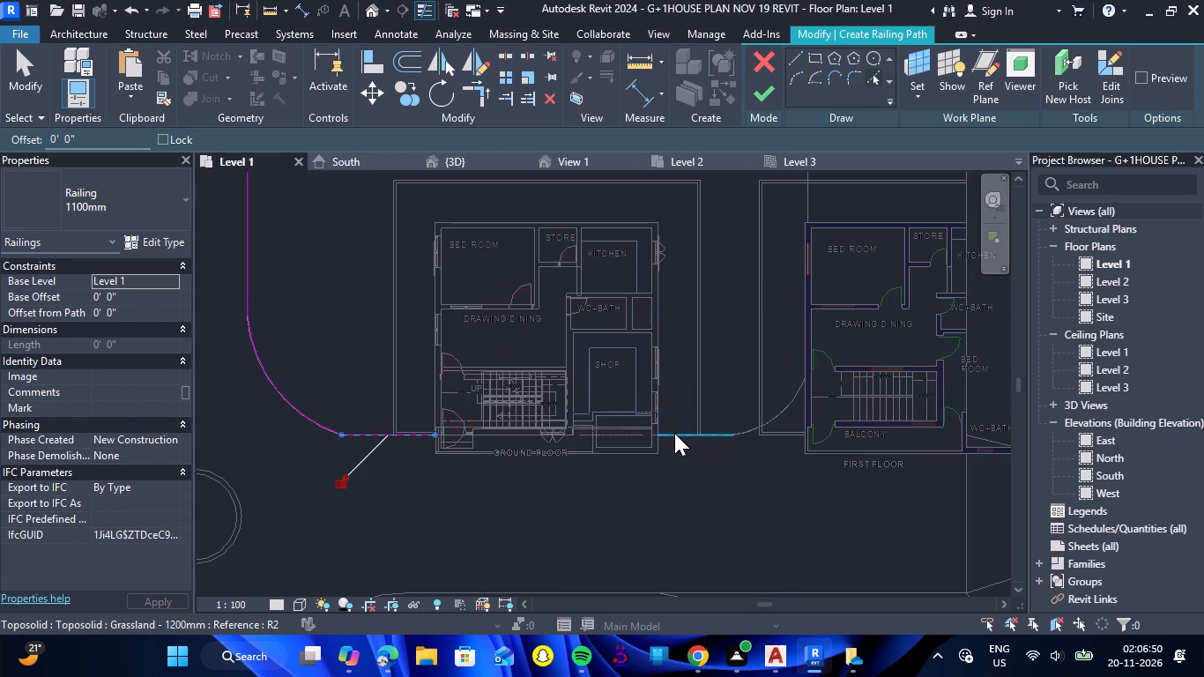
pyautogui.scroll(-3, 674, 433)
pyautogui.click(683, 430)
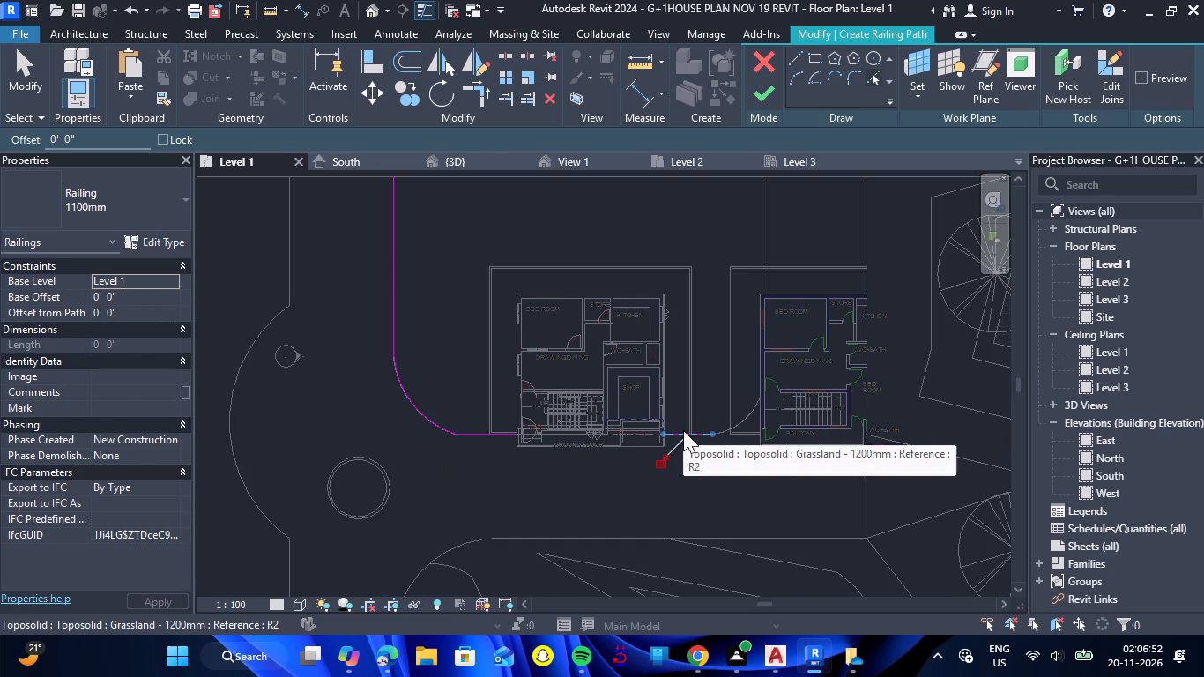
pyautogui.click(737, 419)
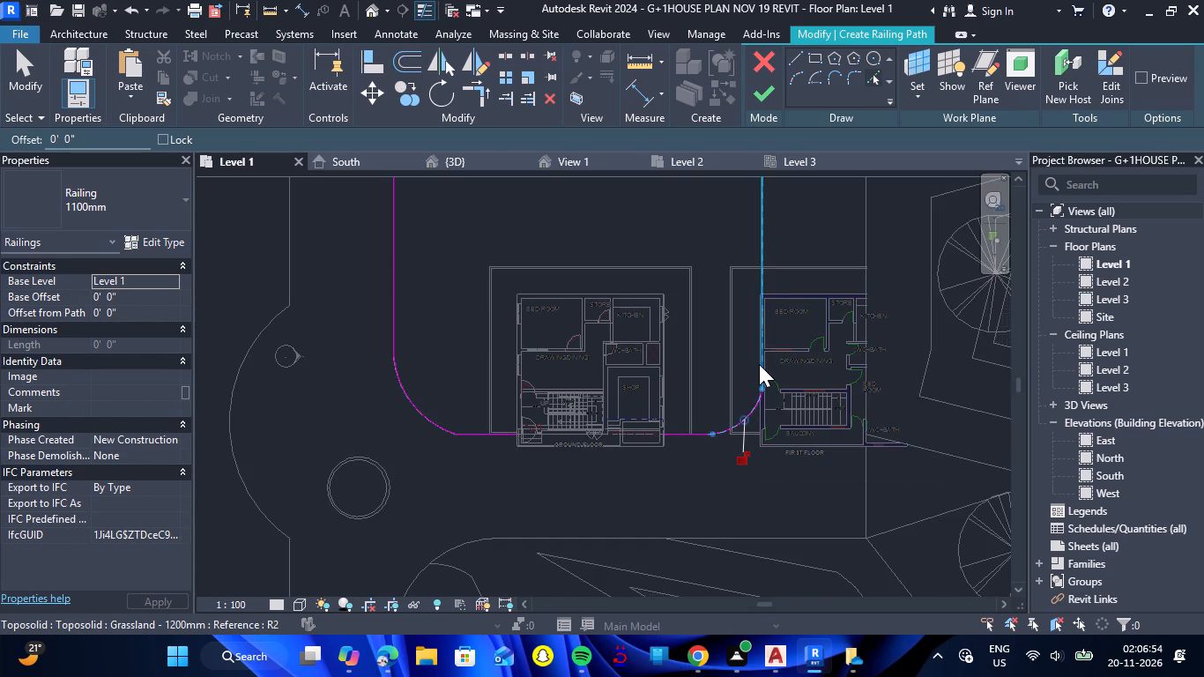
pyautogui.click(759, 364)
pyautogui.scroll(-3, 757, 396)
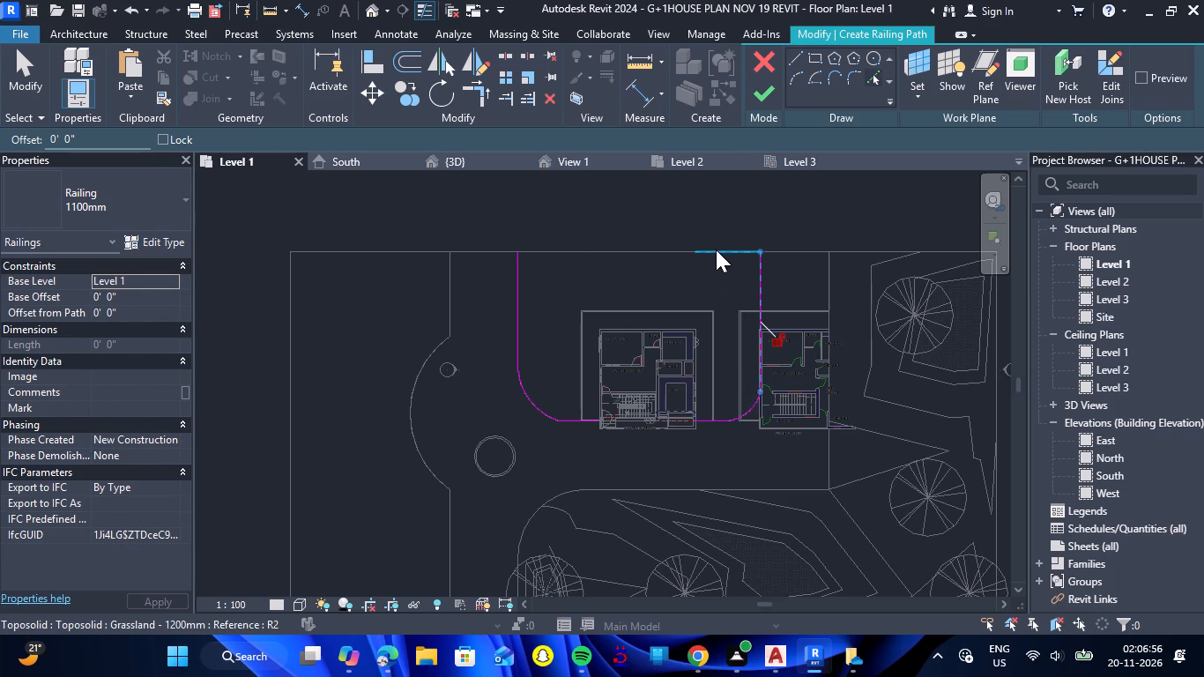
pyautogui.click(717, 249)
pyautogui.click(656, 253)
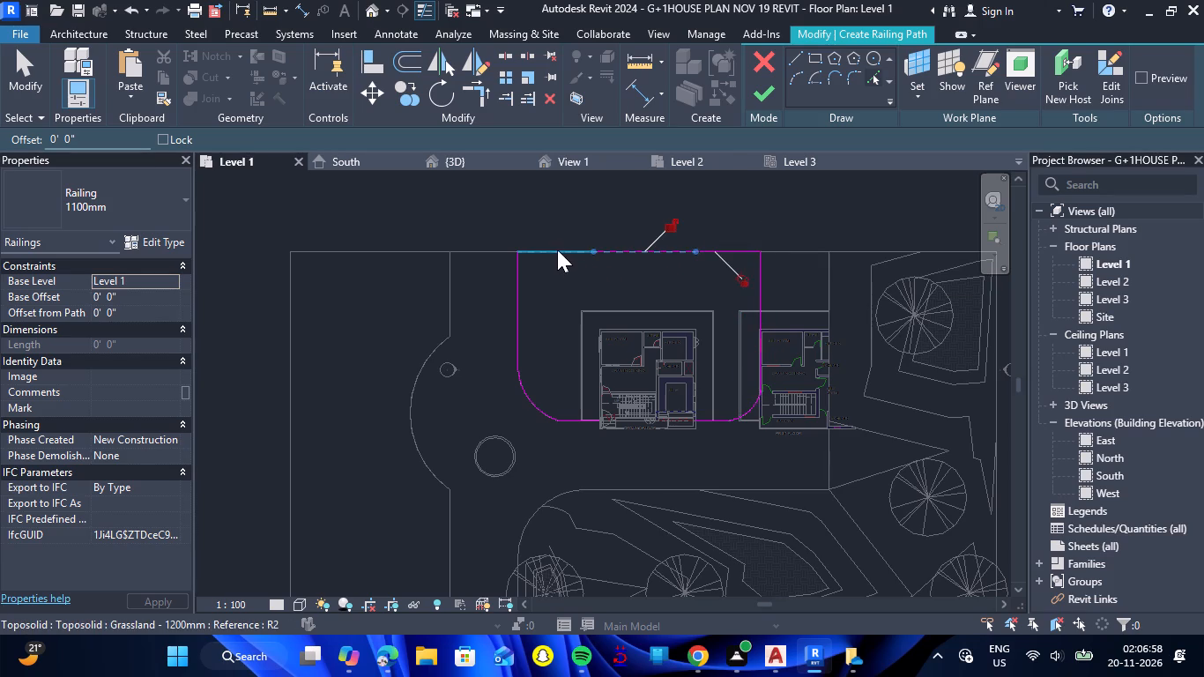
pyautogui.click(557, 249)
pyautogui.click(765, 100)
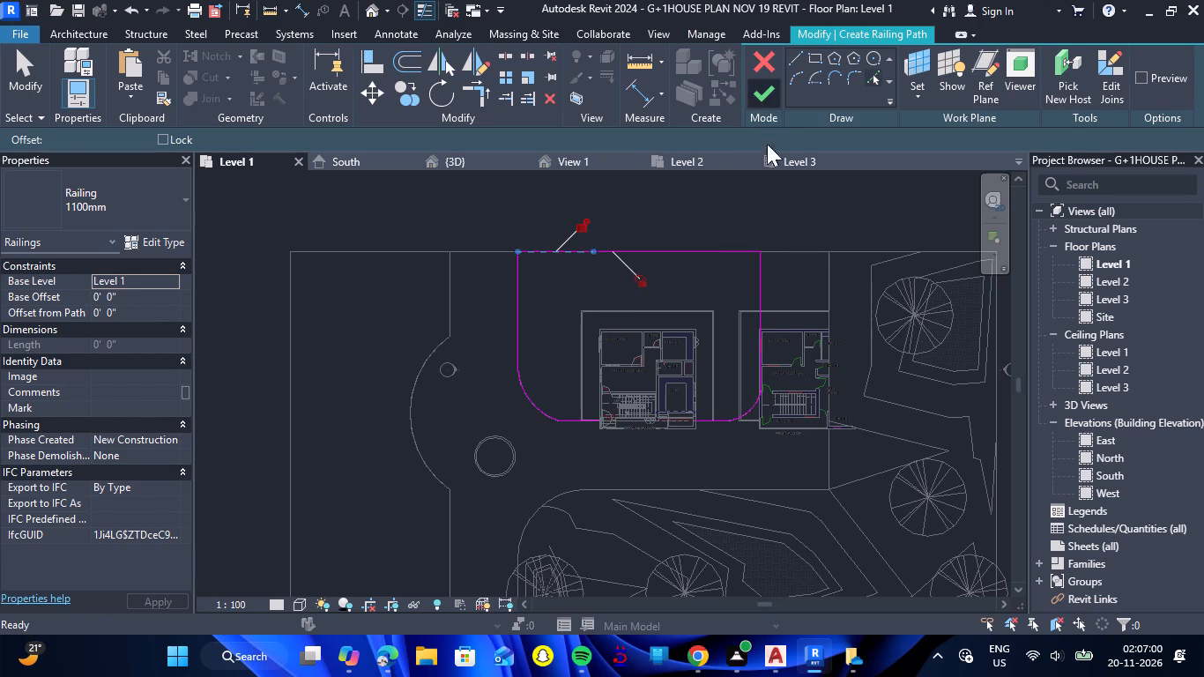
# In the 3D view, try the 900mm type on the lawn railing and switch it to 900mm Pipe.
pyautogui.click(471, 160)
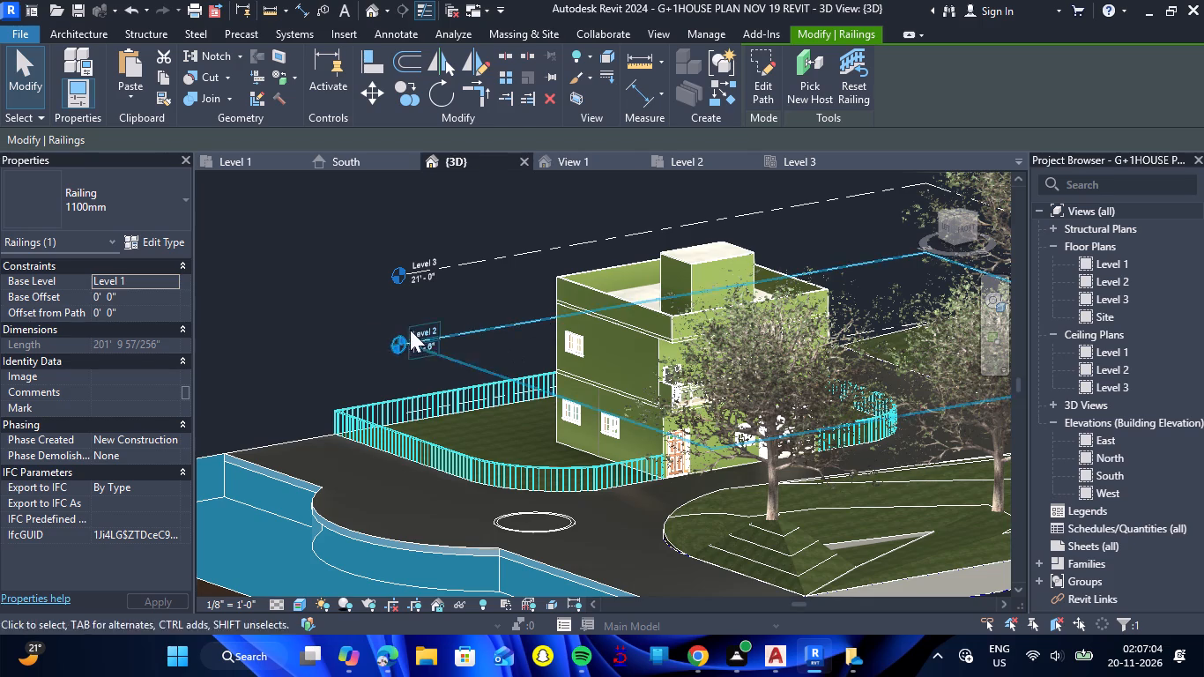
pyautogui.click(301, 324)
pyautogui.scroll(4, 397, 456)
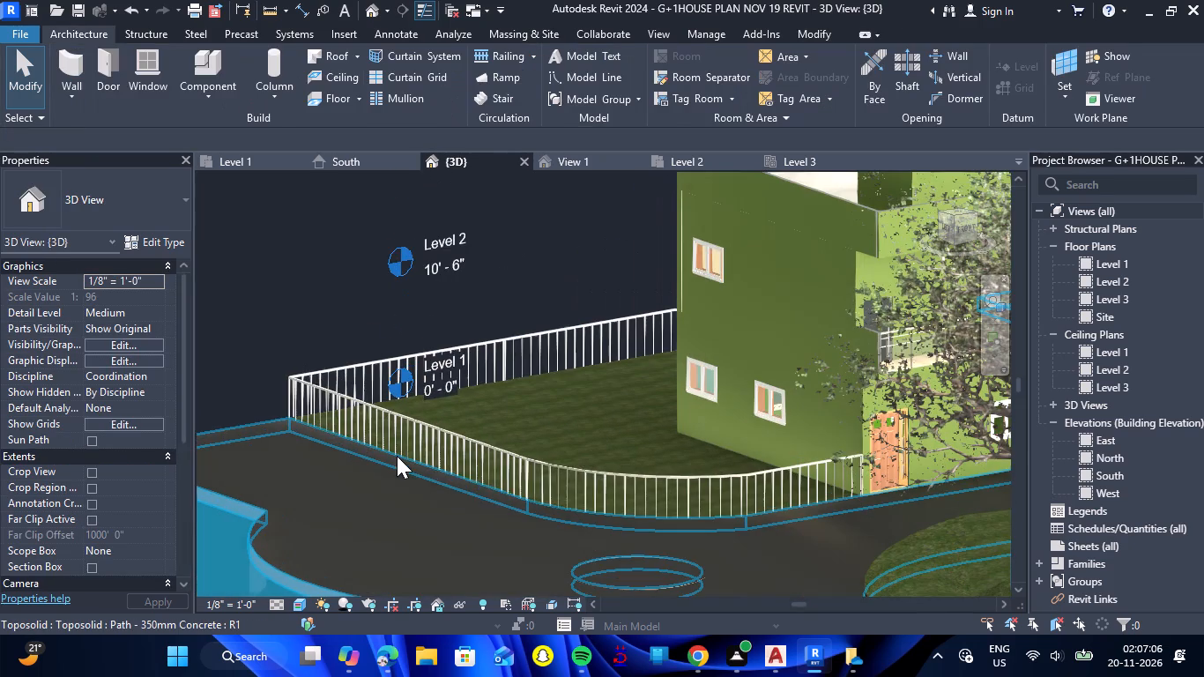
pyautogui.scroll(2, 360, 430)
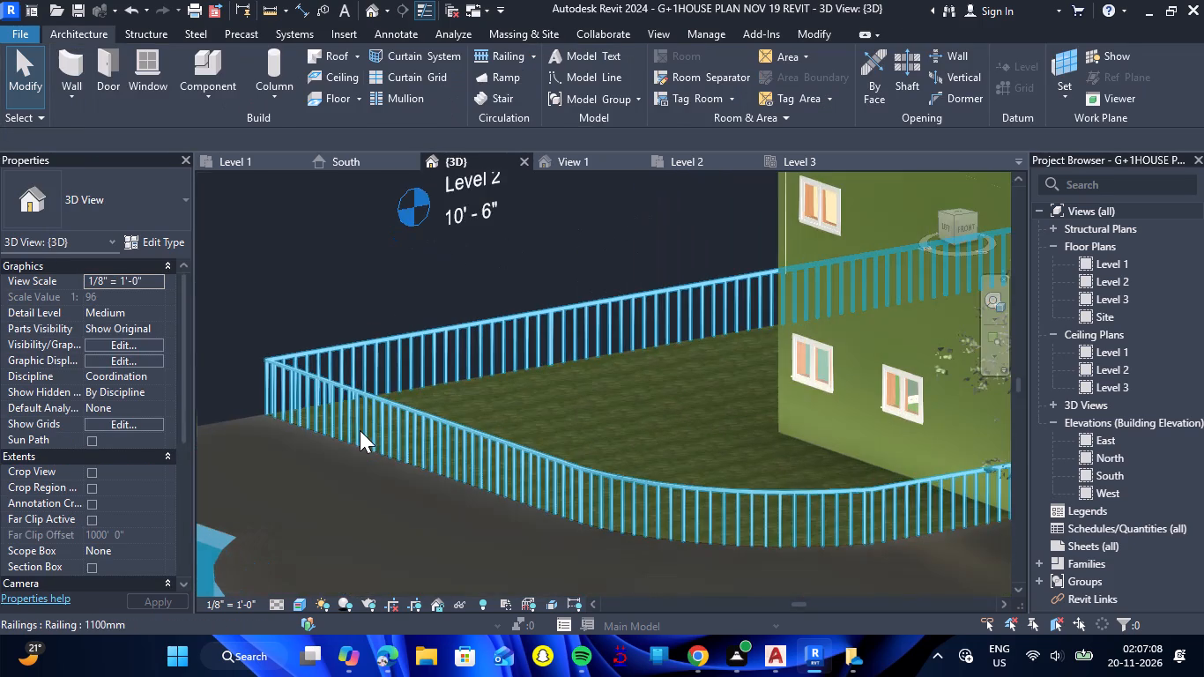
pyautogui.click(419, 419)
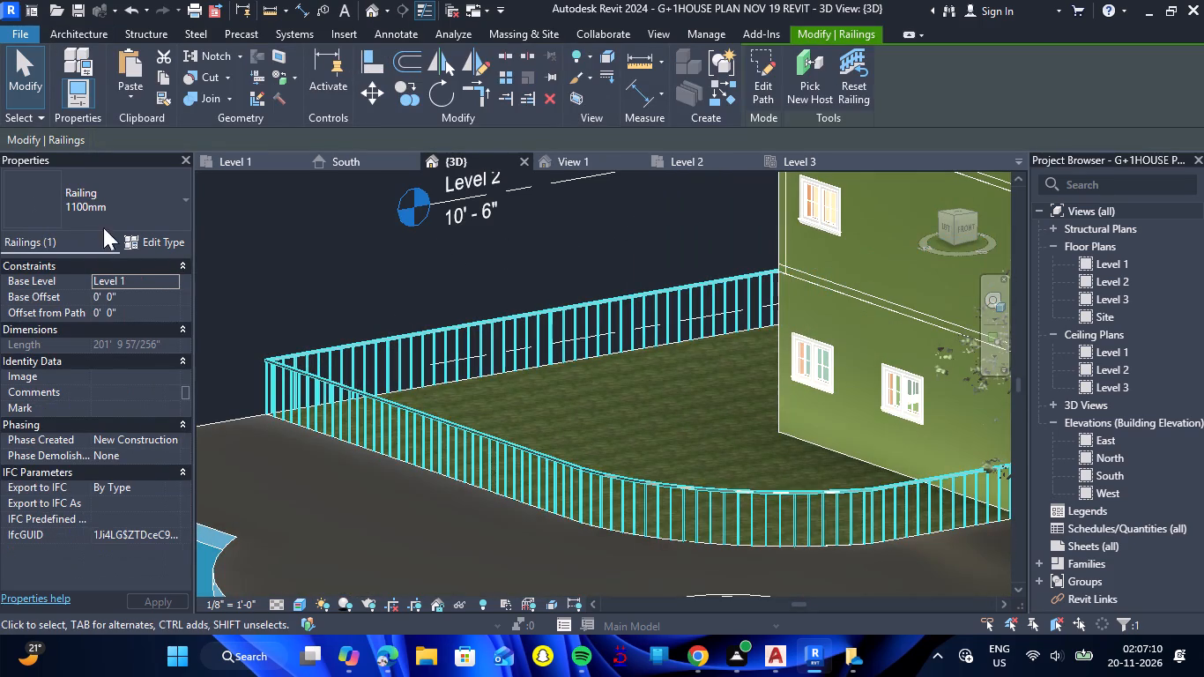
pyautogui.click(181, 201)
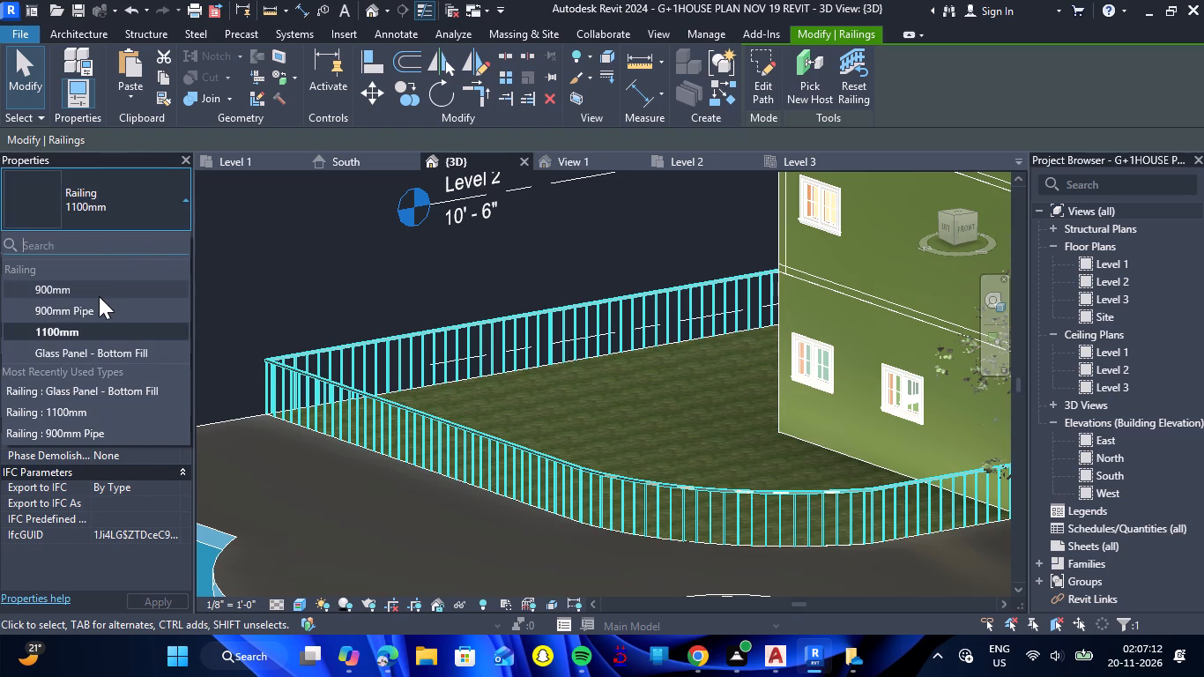
pyautogui.click(99, 296)
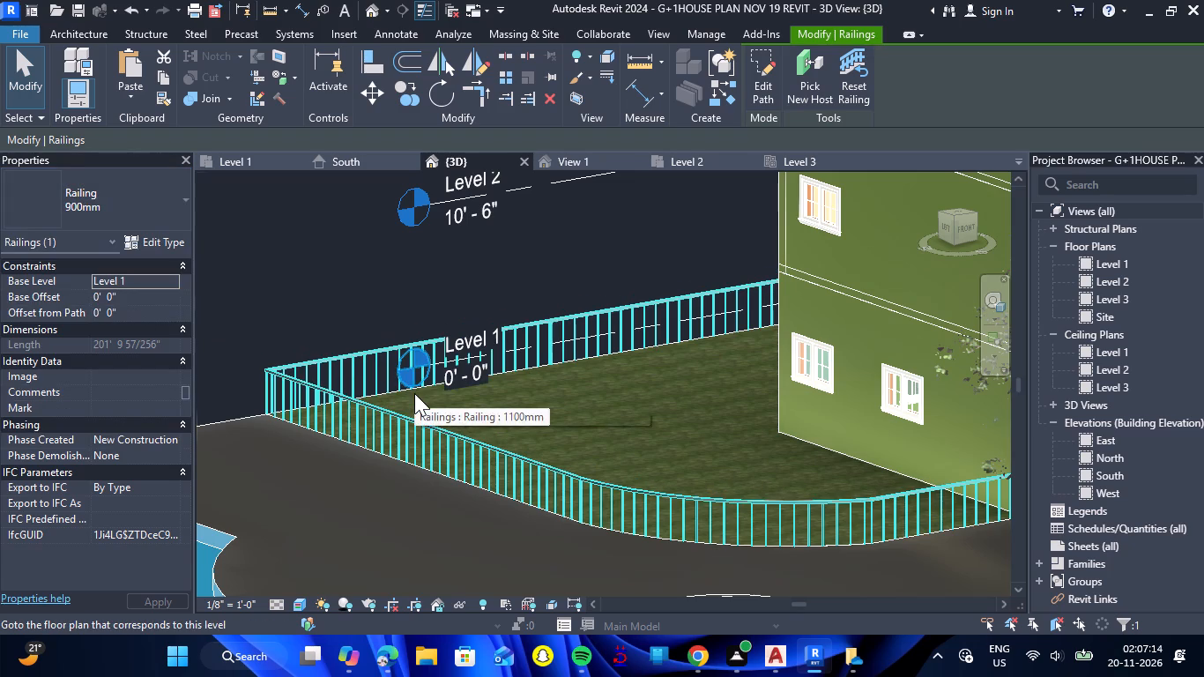
pyautogui.click(181, 199)
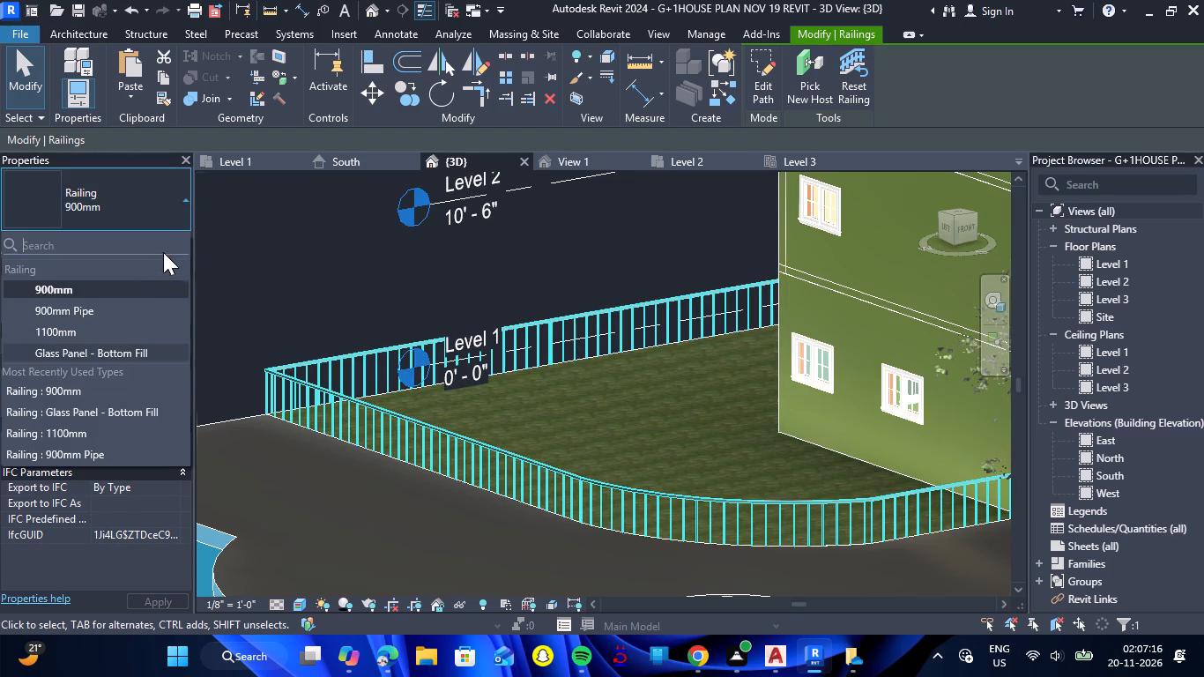
pyautogui.click(133, 314)
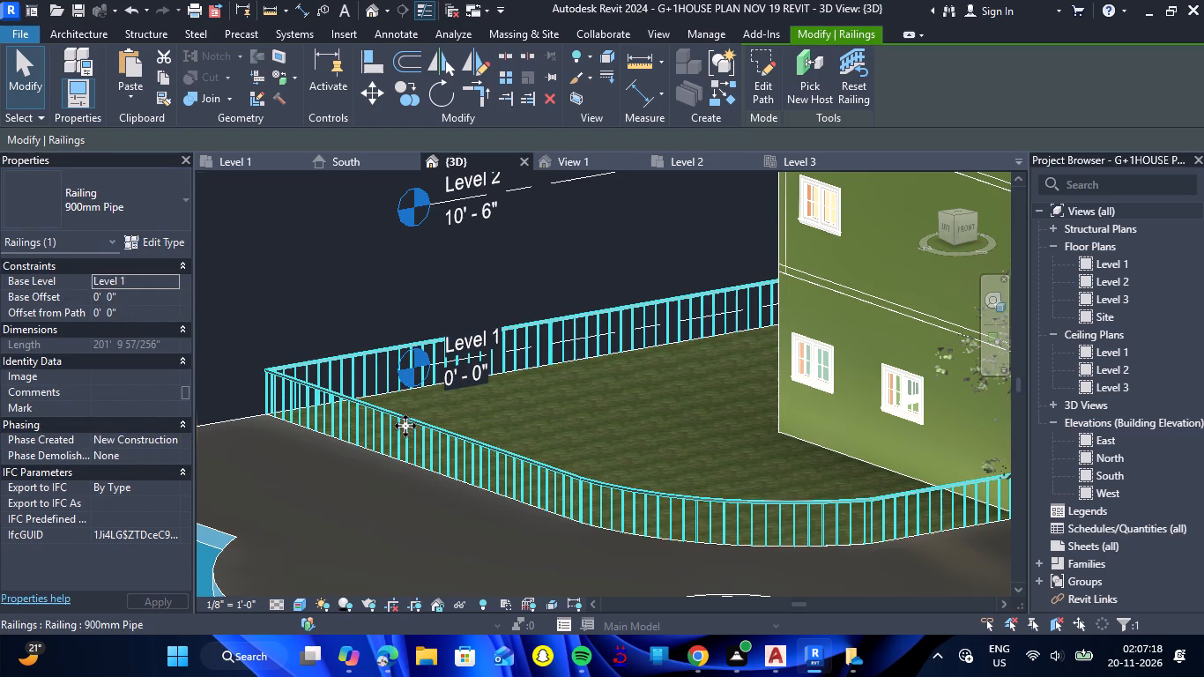
pyautogui.click(286, 314)
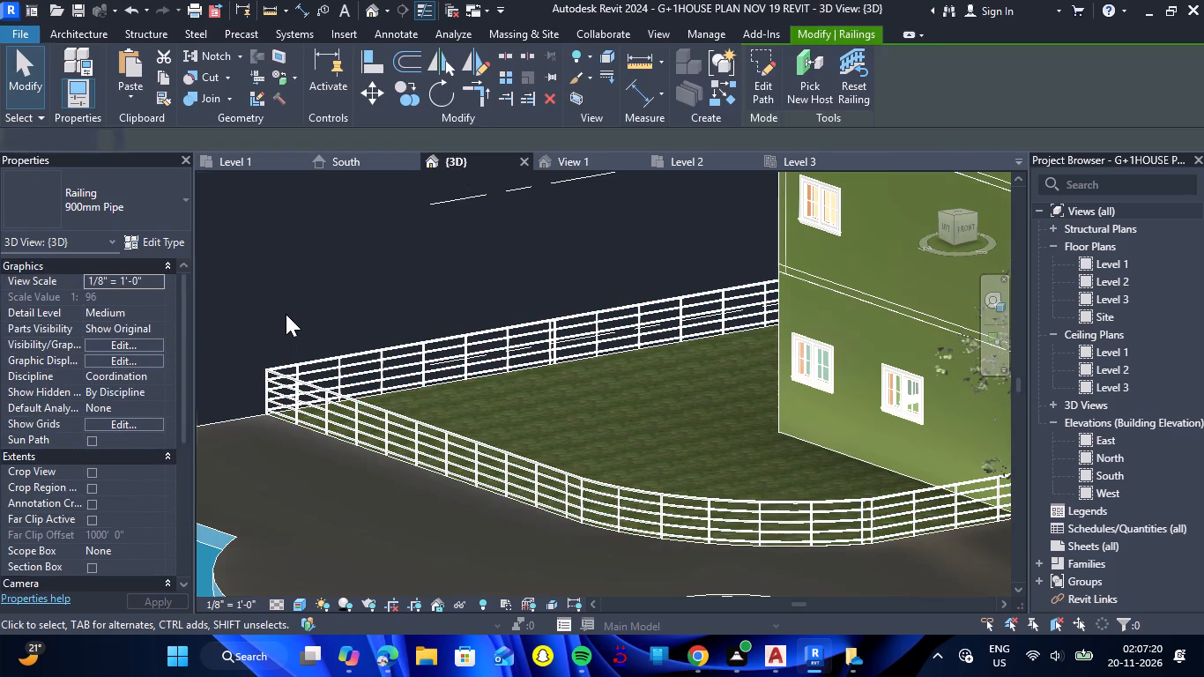
# Set the top rail height of the lawn railing's 900mm Pipe type to 4'.
pyautogui.click(308, 380)
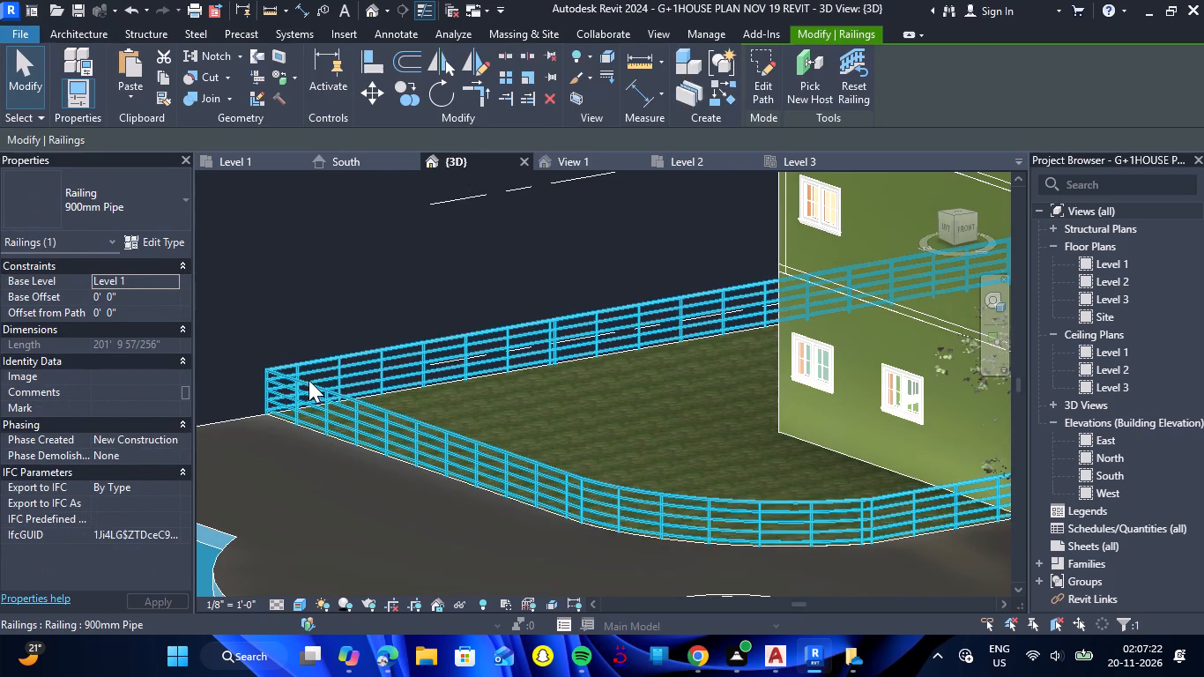
pyautogui.click(160, 252)
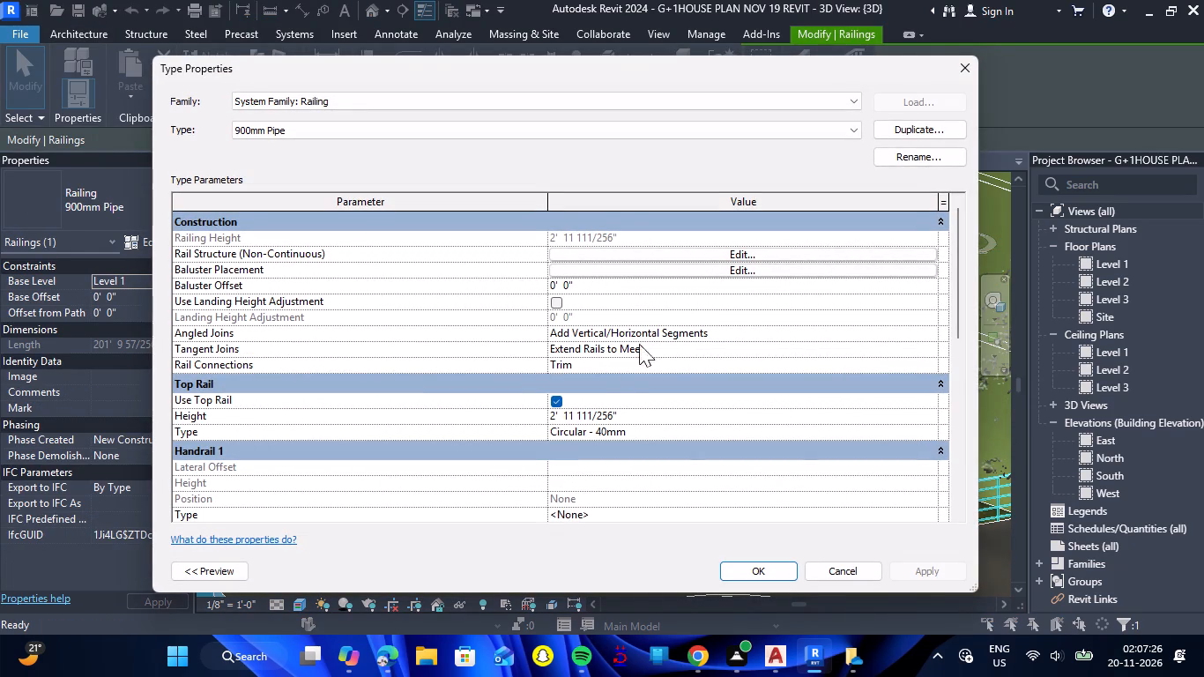
pyautogui.click(633, 413)
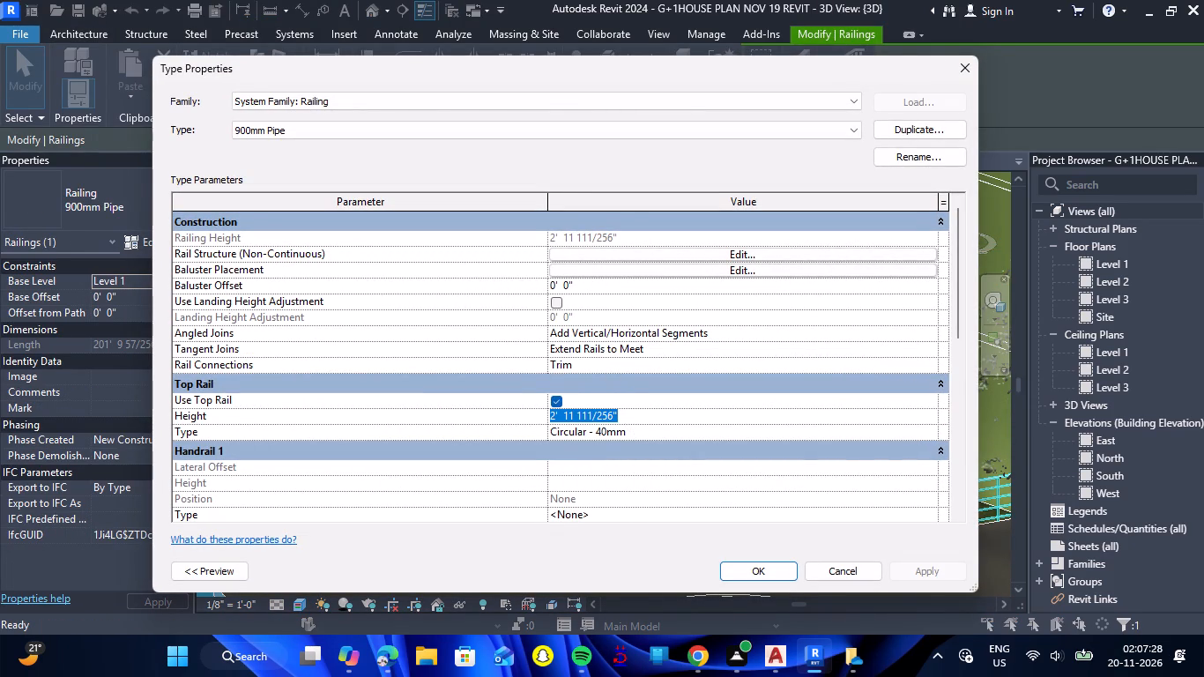
pyautogui.write("4'")
pyautogui.press('Return')
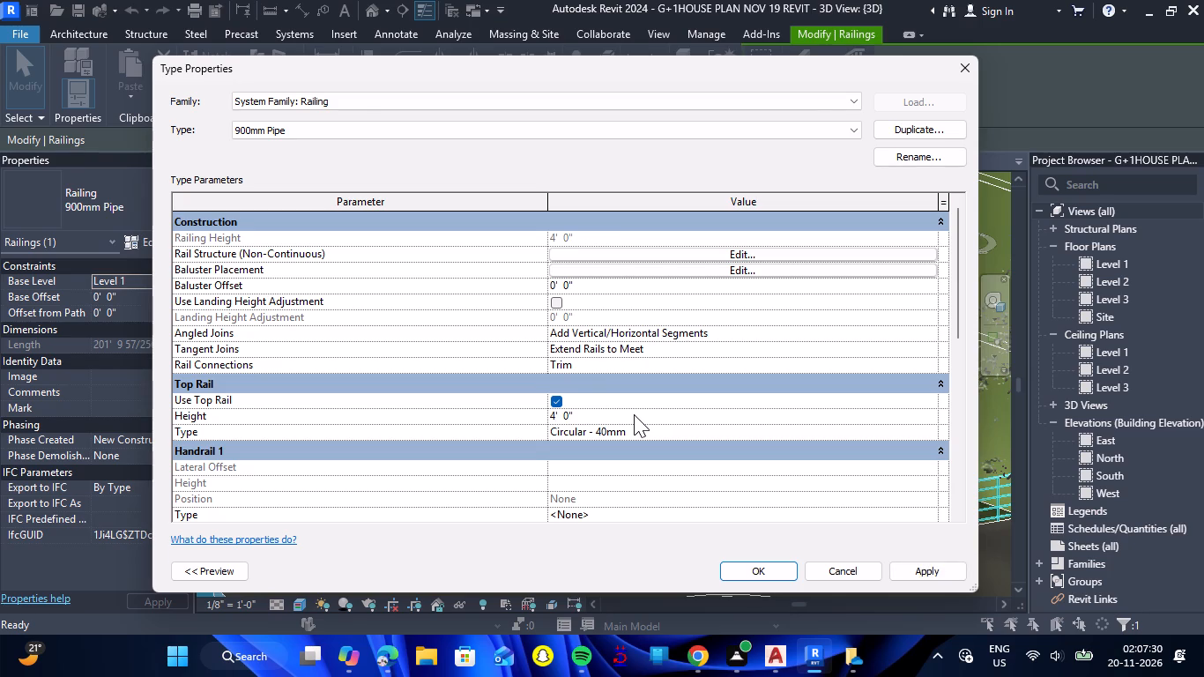
pyautogui.click(784, 574)
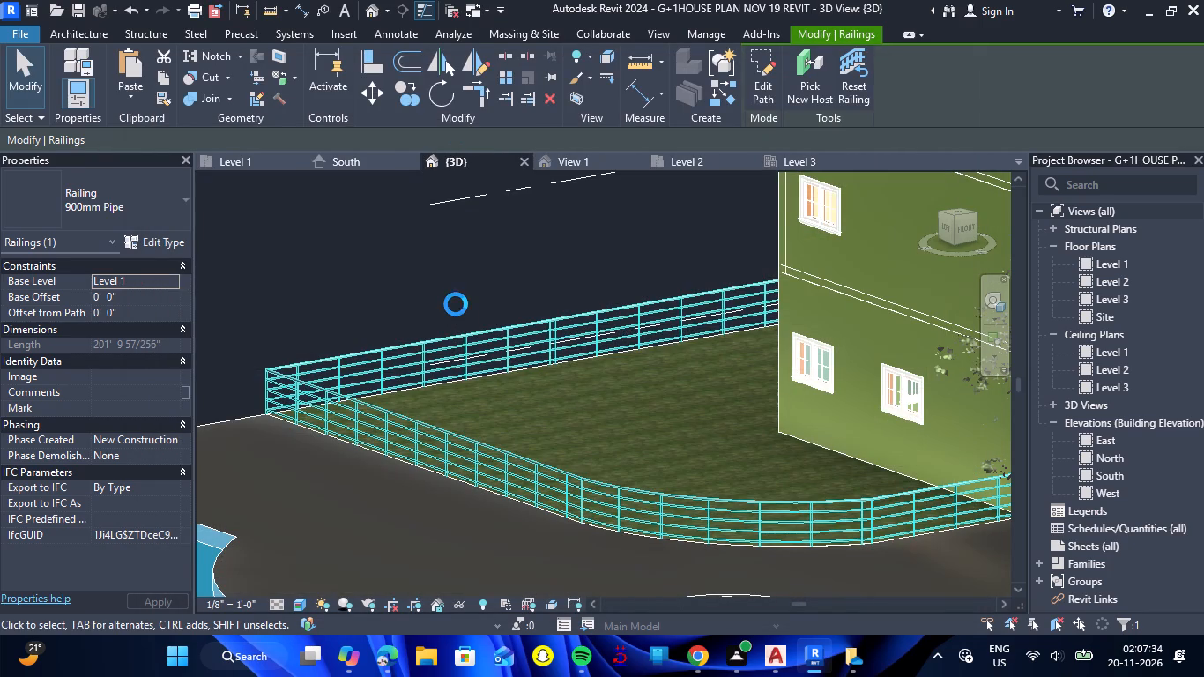
pyautogui.click(426, 279)
# On Level 1, create an 1100mm railing along the water's edge by picking its straight edge, curved edge and second straight edge.
pyautogui.scroll(-4, 426, 279)
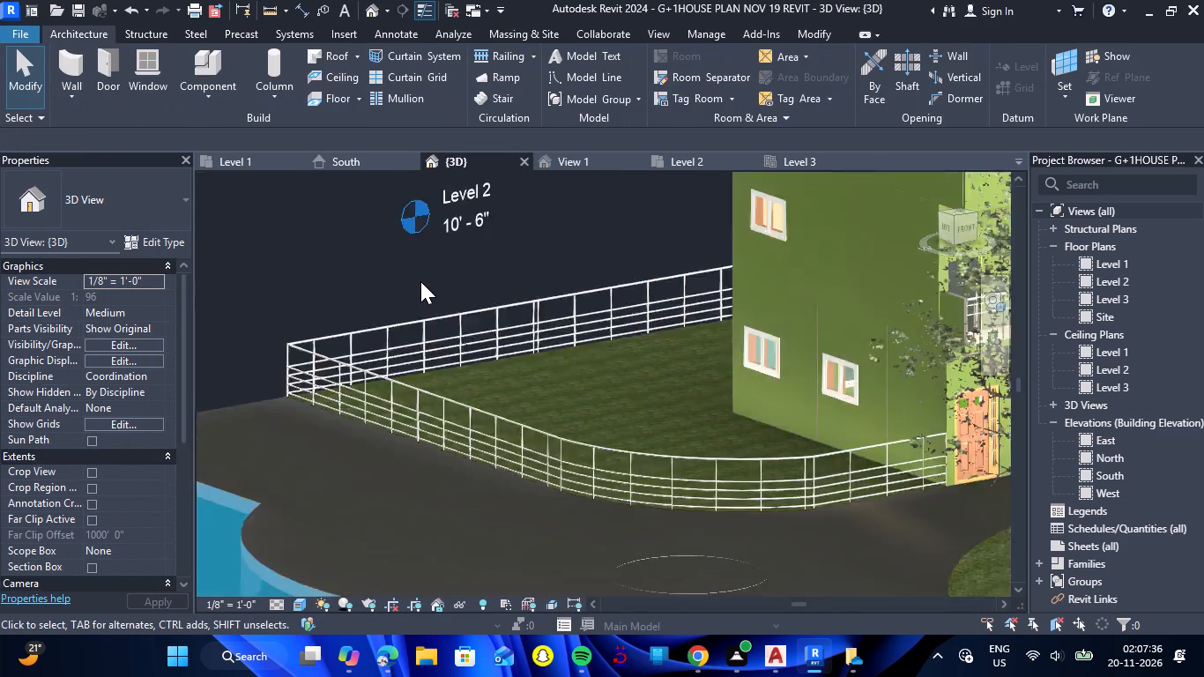
pyautogui.scroll(-4, 420, 281)
pyautogui.scroll(1, 503, 342)
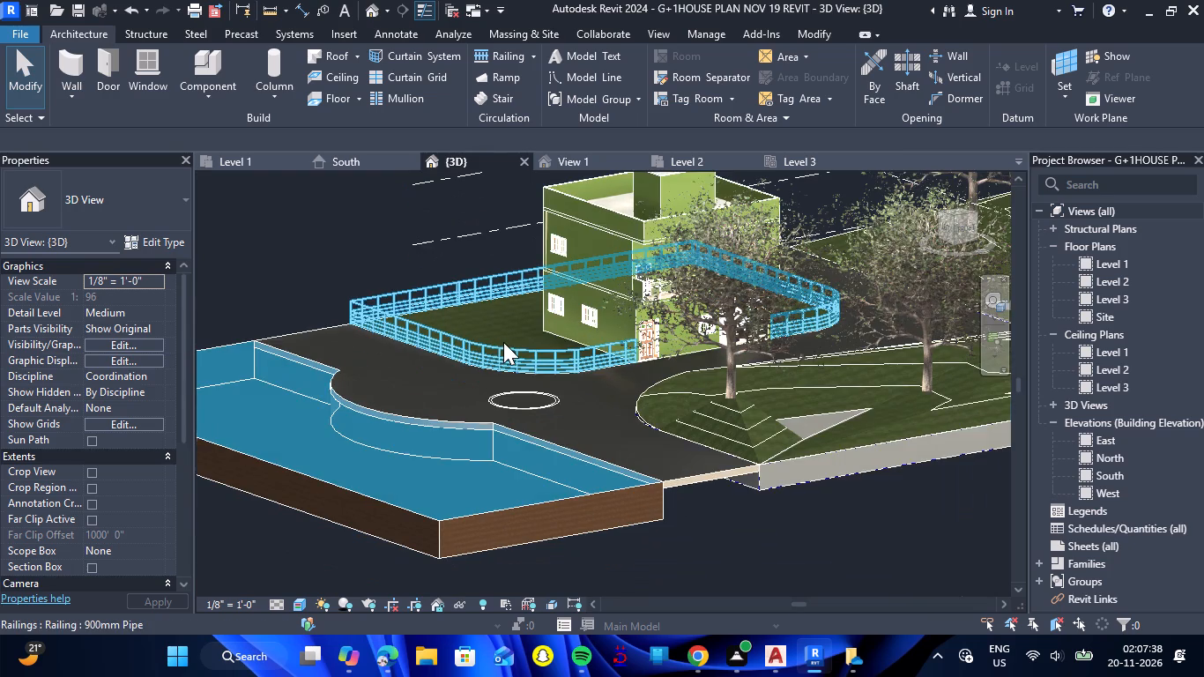
pyautogui.scroll(3, 301, 321)
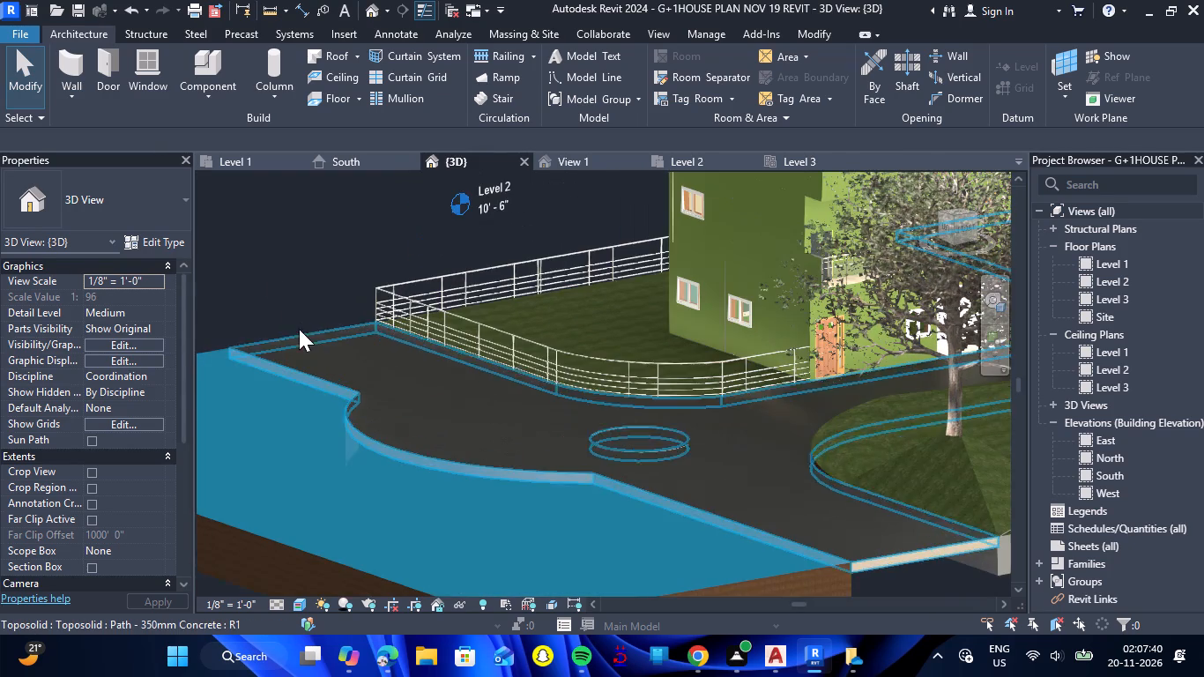
pyautogui.click(259, 160)
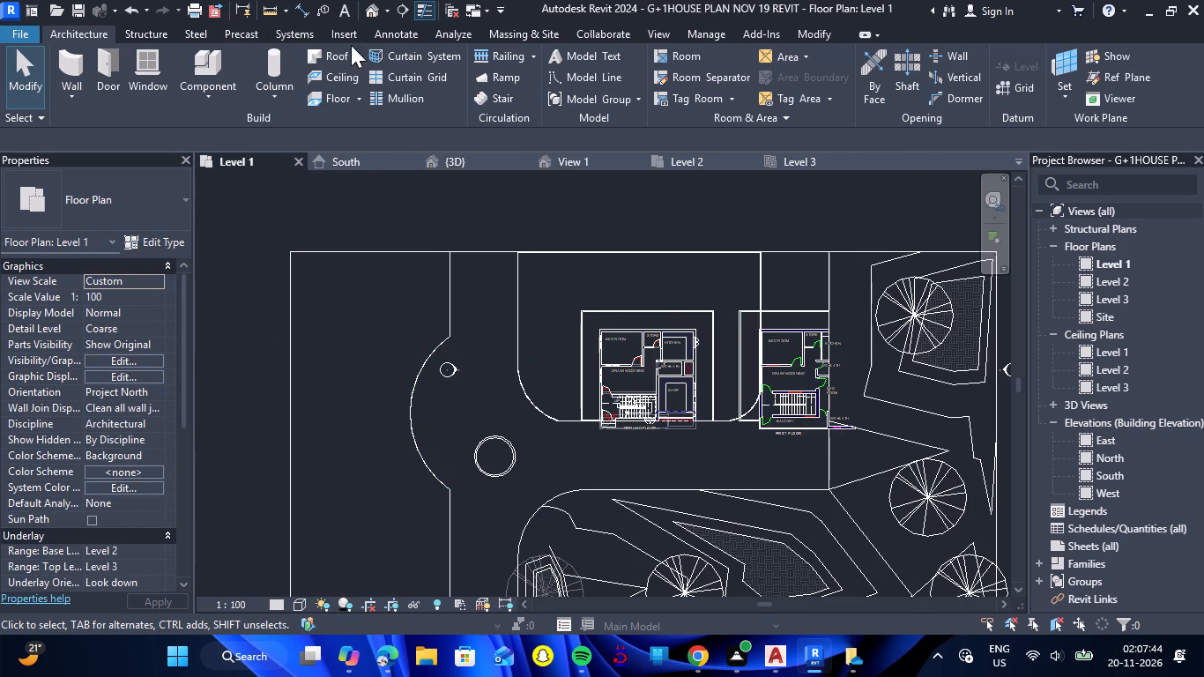
pyautogui.click(483, 60)
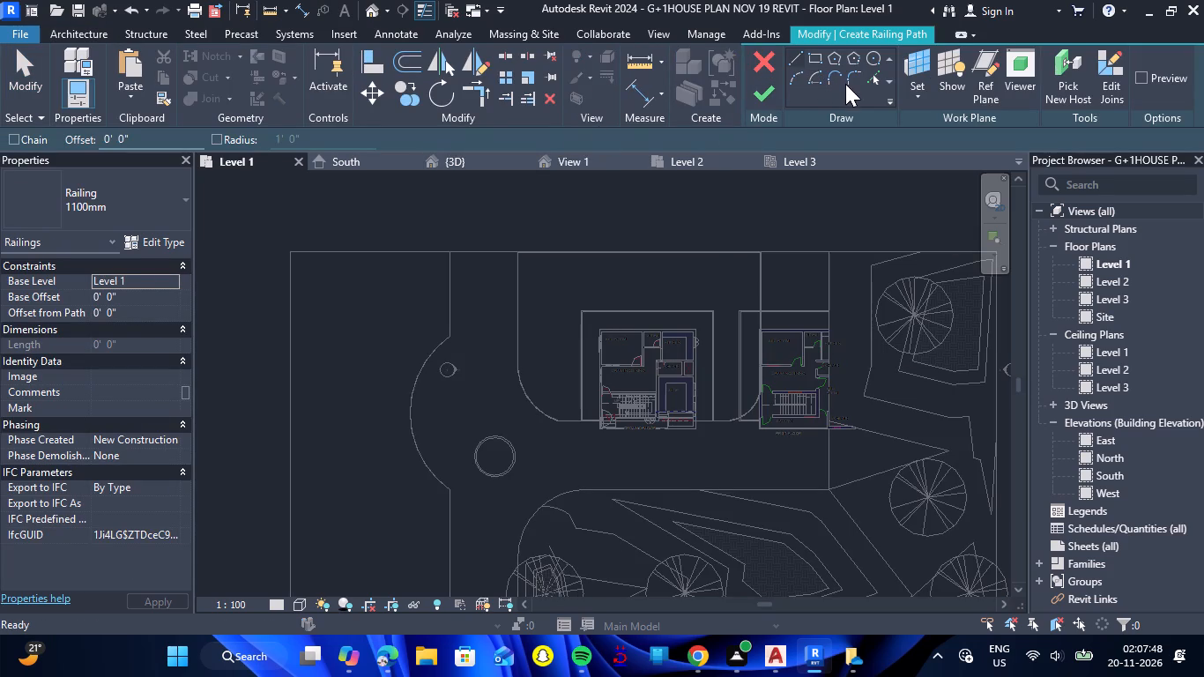
pyautogui.click(874, 84)
pyautogui.click(457, 280)
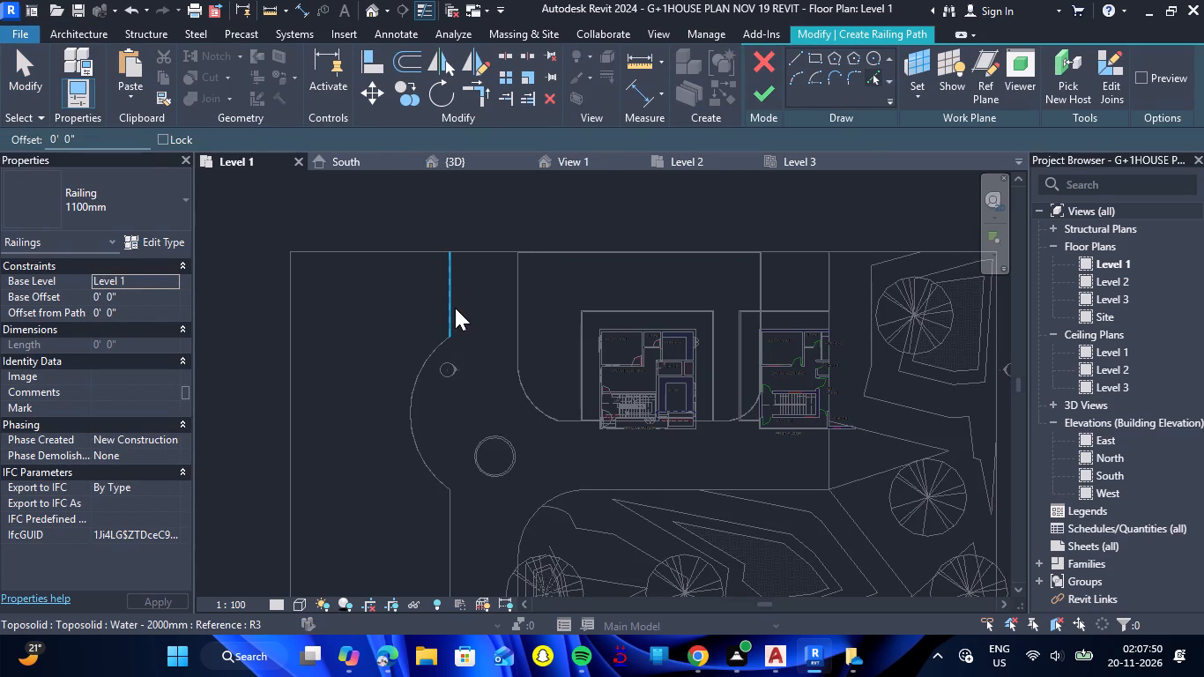
pyautogui.click(453, 302)
pyautogui.click(433, 358)
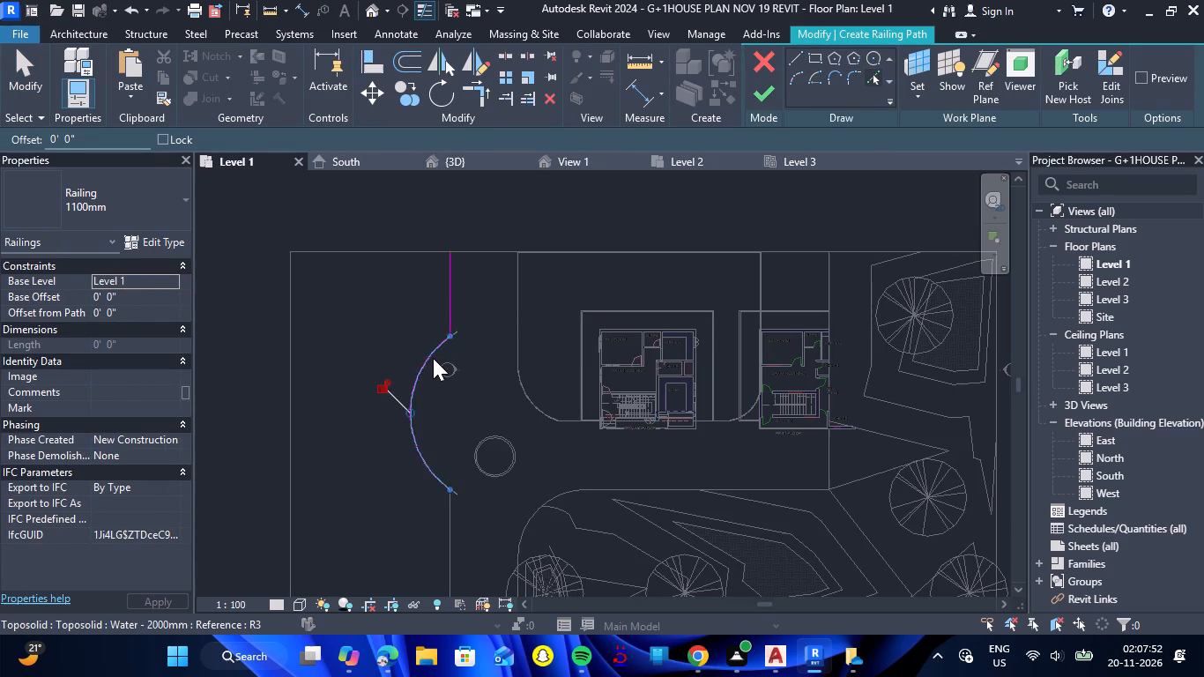
pyautogui.scroll(-3, 401, 339)
pyautogui.click(427, 477)
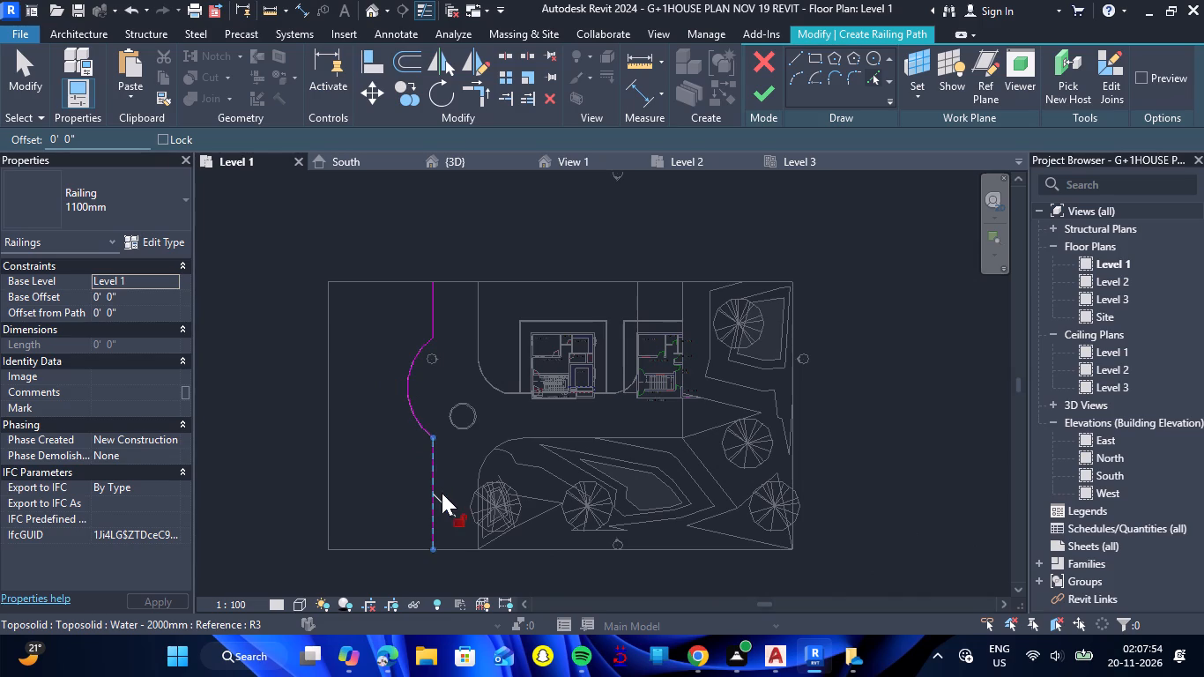
pyautogui.click(766, 98)
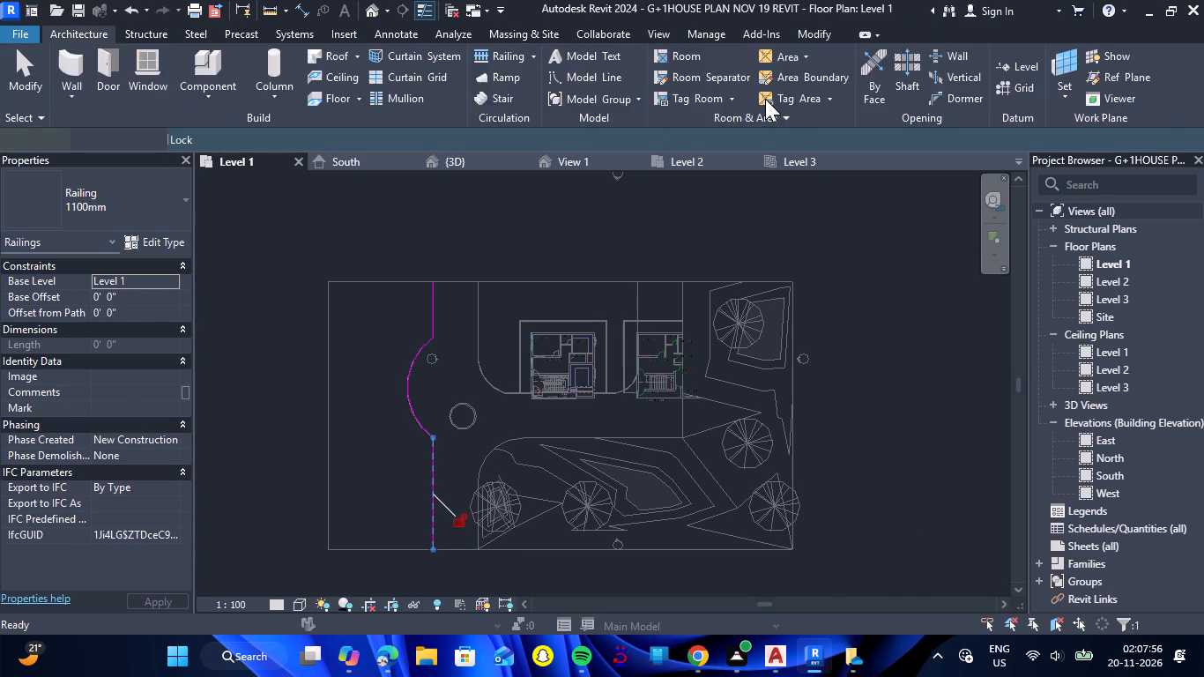
# Inspect the new waterside railing together with the lawn railing and house from different angles in the 3D view.
pyautogui.click(450, 159)
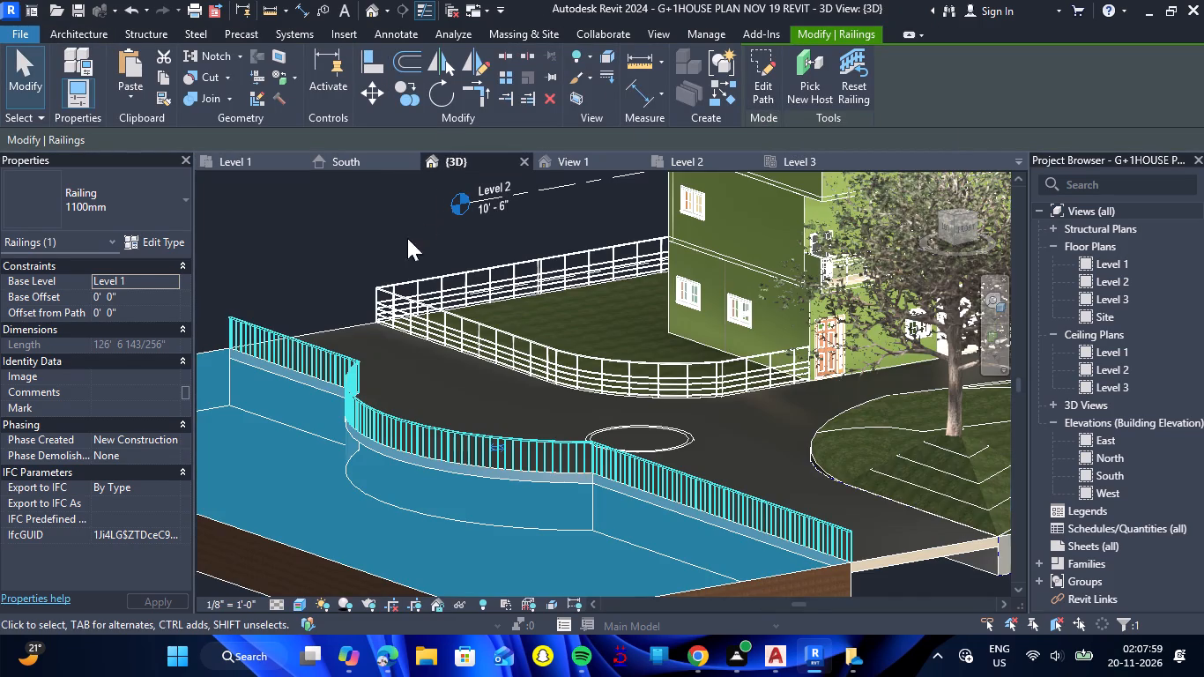
pyautogui.click(330, 252)
pyautogui.scroll(-4, 295, 249)
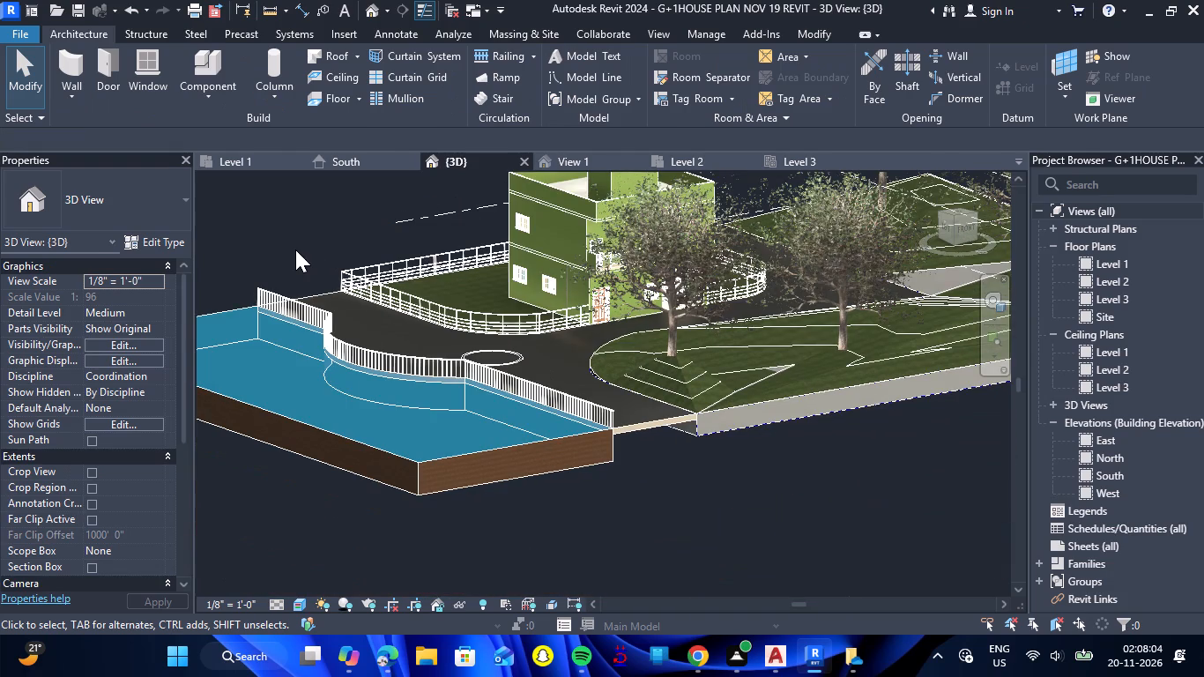
pyautogui.scroll(-1, 295, 249)
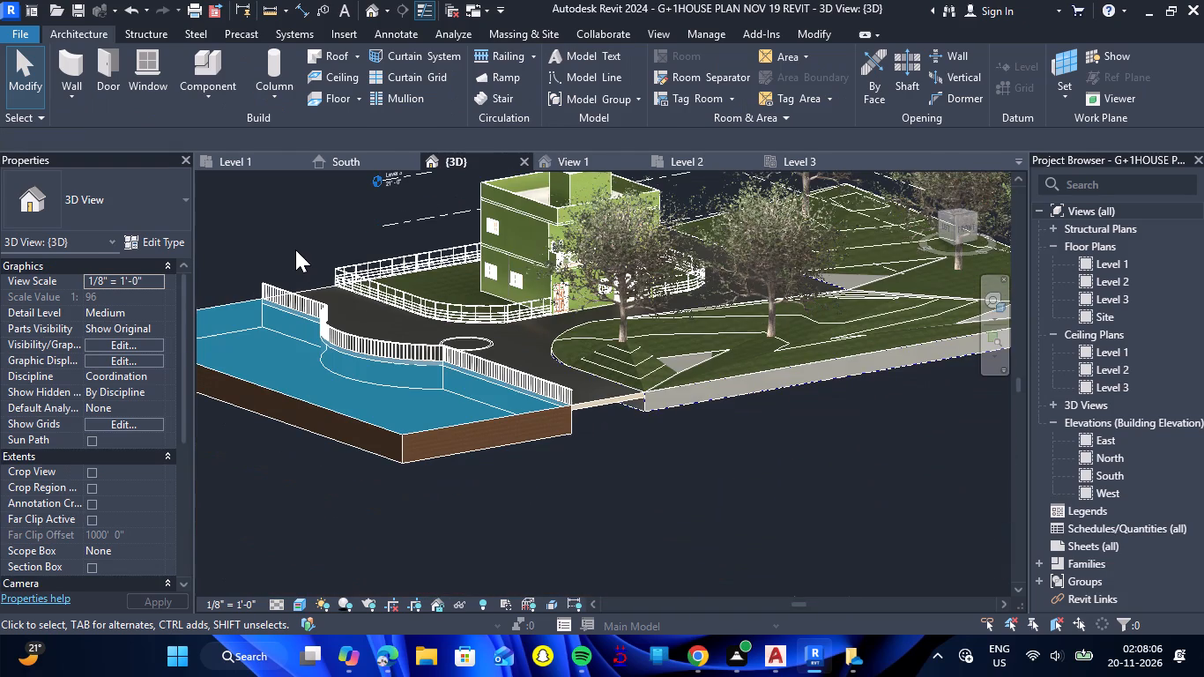
pyautogui.press('Escape')
pyautogui.scroll(-3, 327, 259)
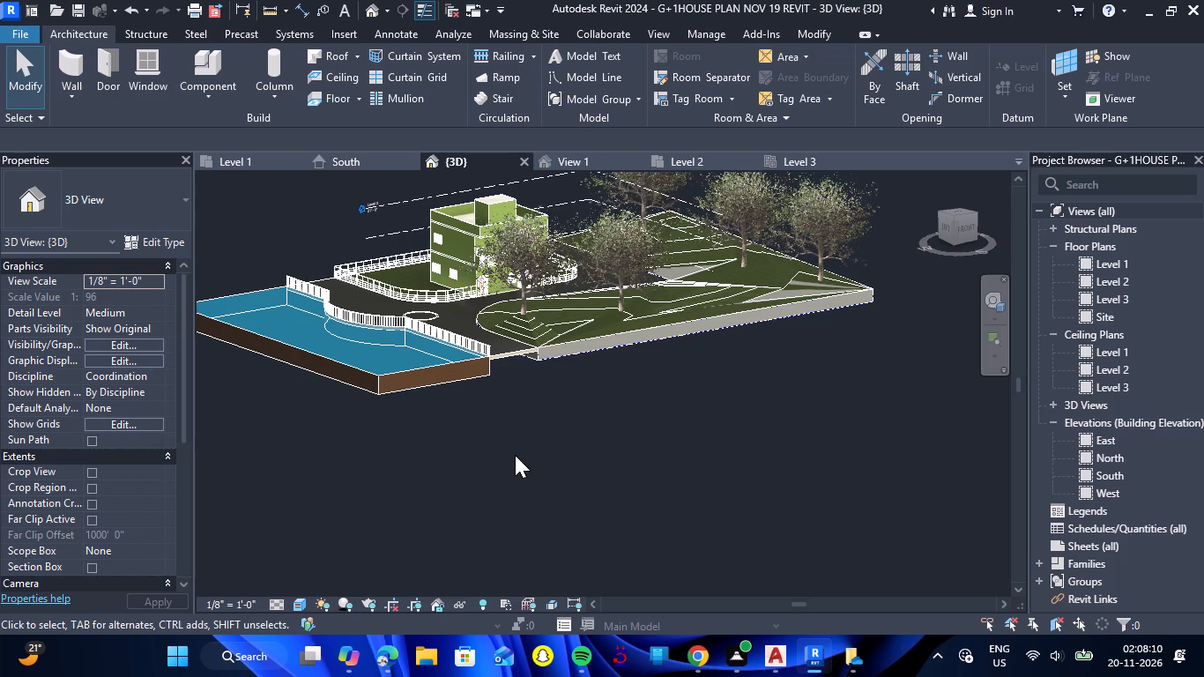
pyautogui.keyDown('shift'); pyautogui.moveTo(515, 455); pyautogui.dragTo(698, 487); pyautogui.keyUp('shift')
pyautogui.keyDown('shift'); pyautogui.moveTo(515, 455); pyautogui.dragTo(698, 487, button='right'); pyautogui.keyUp('shift')
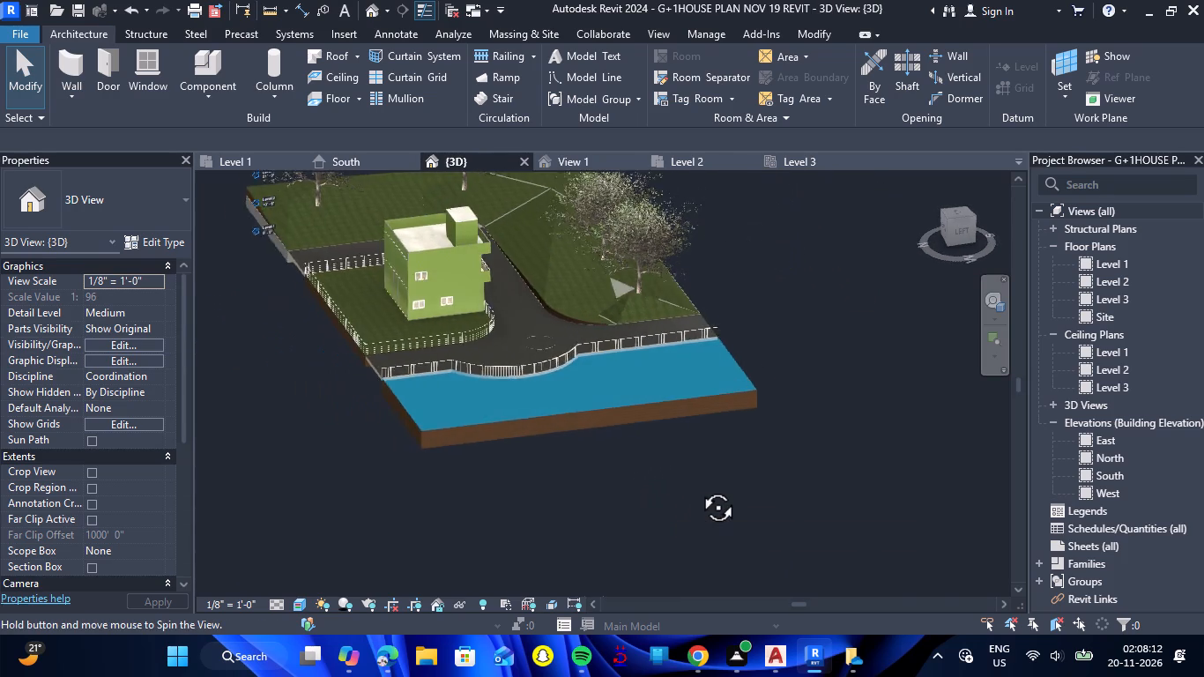
pyautogui.keyDown('shift'); pyautogui.moveTo(698, 487); pyautogui.dragTo(702, 487); pyautogui.keyUp('shift')
pyautogui.keyDown('shift'); pyautogui.moveTo(698, 487); pyautogui.dragTo(702, 487, button='right'); pyautogui.keyUp('shift')
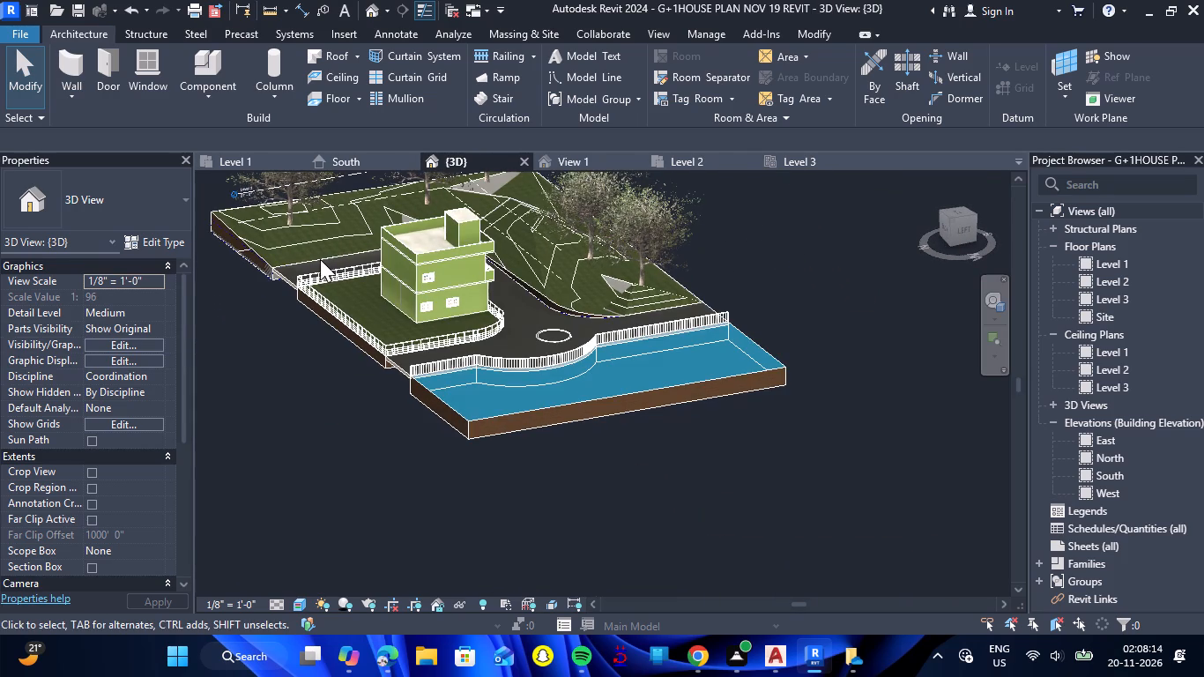
pyautogui.scroll(4, 320, 259)
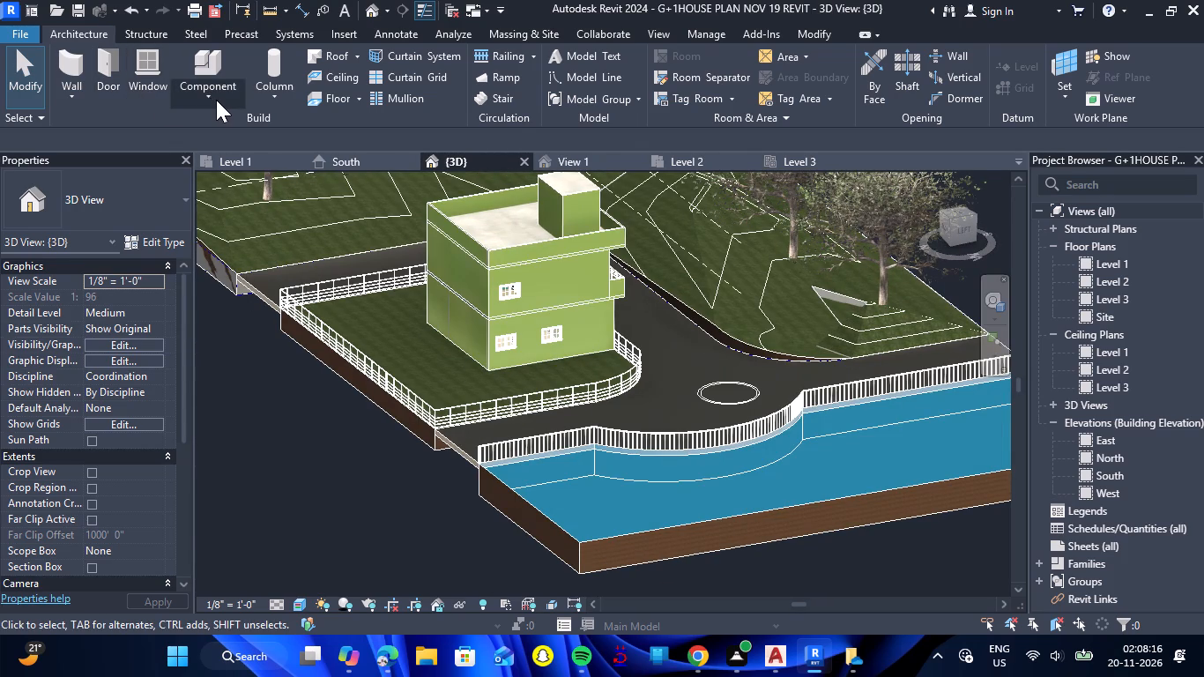
# On Level 1, place five Kousa Dogwood - 3.0 Meters trees in an evenly spaced row along the house lawn's rear edge.
pyautogui.click(214, 72)
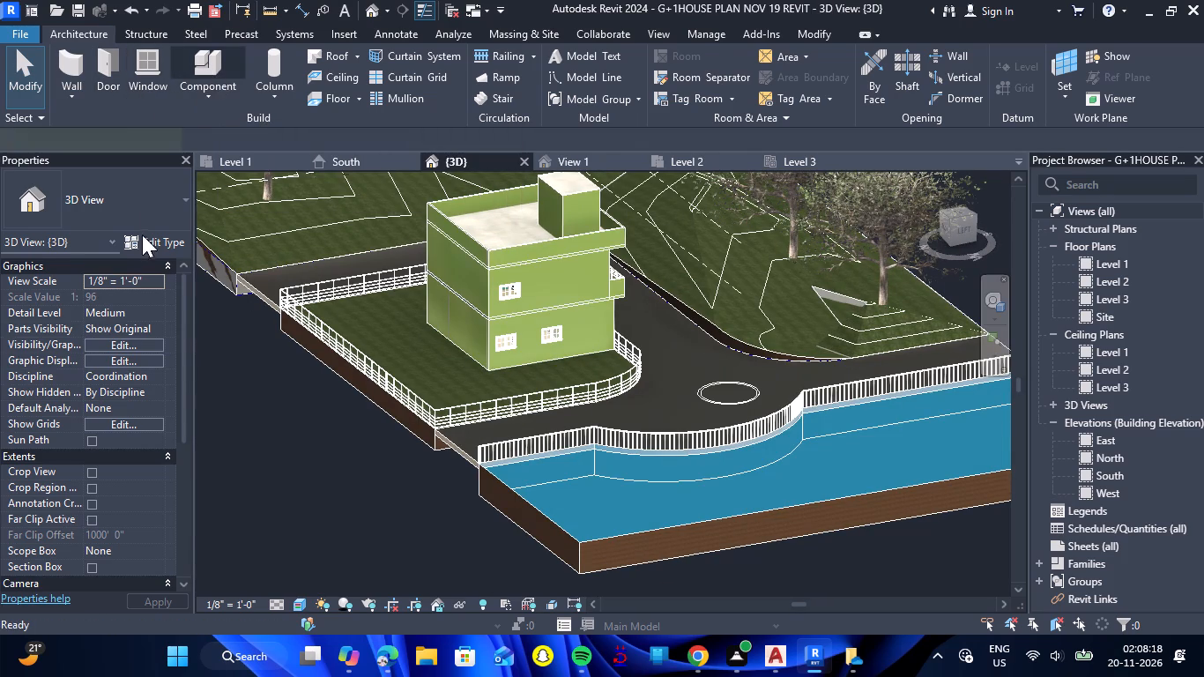
pyautogui.click(180, 204)
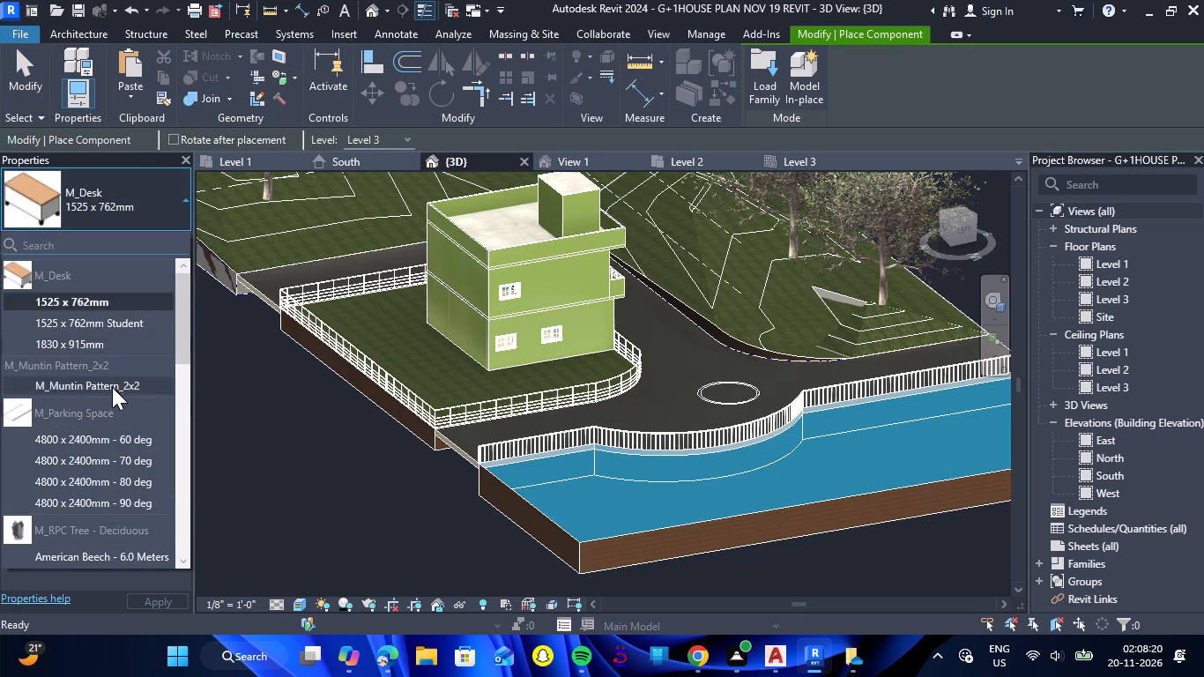
pyautogui.scroll(-3, 112, 387)
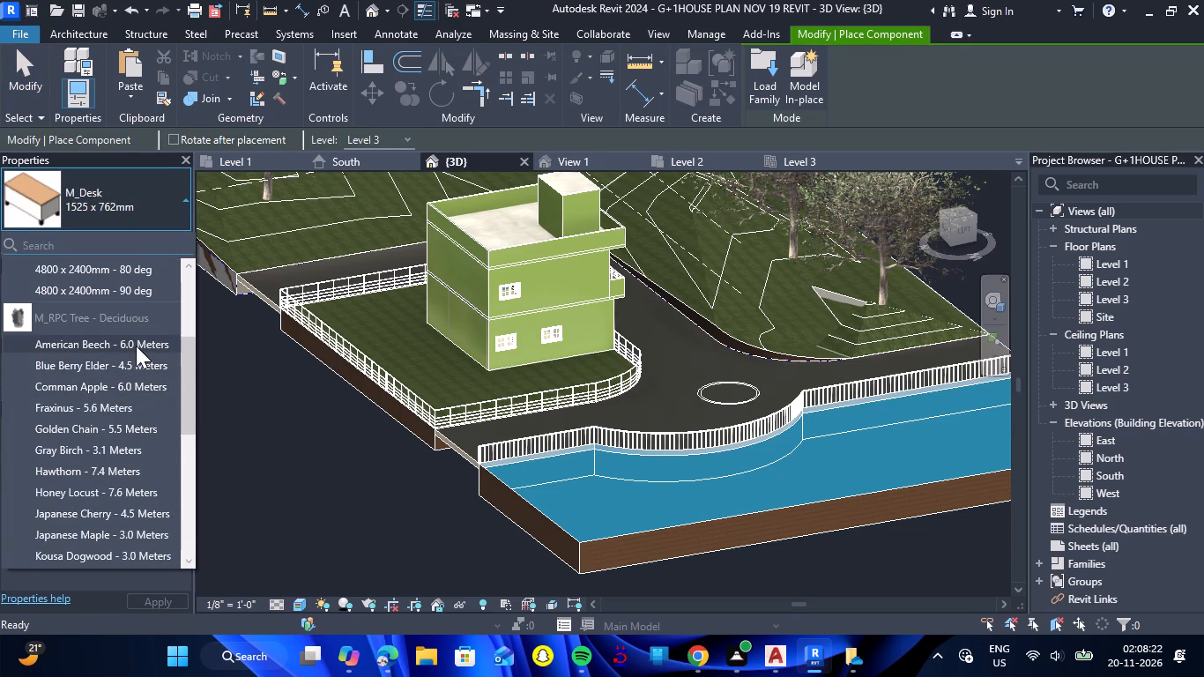
pyautogui.scroll(-1, 125, 480)
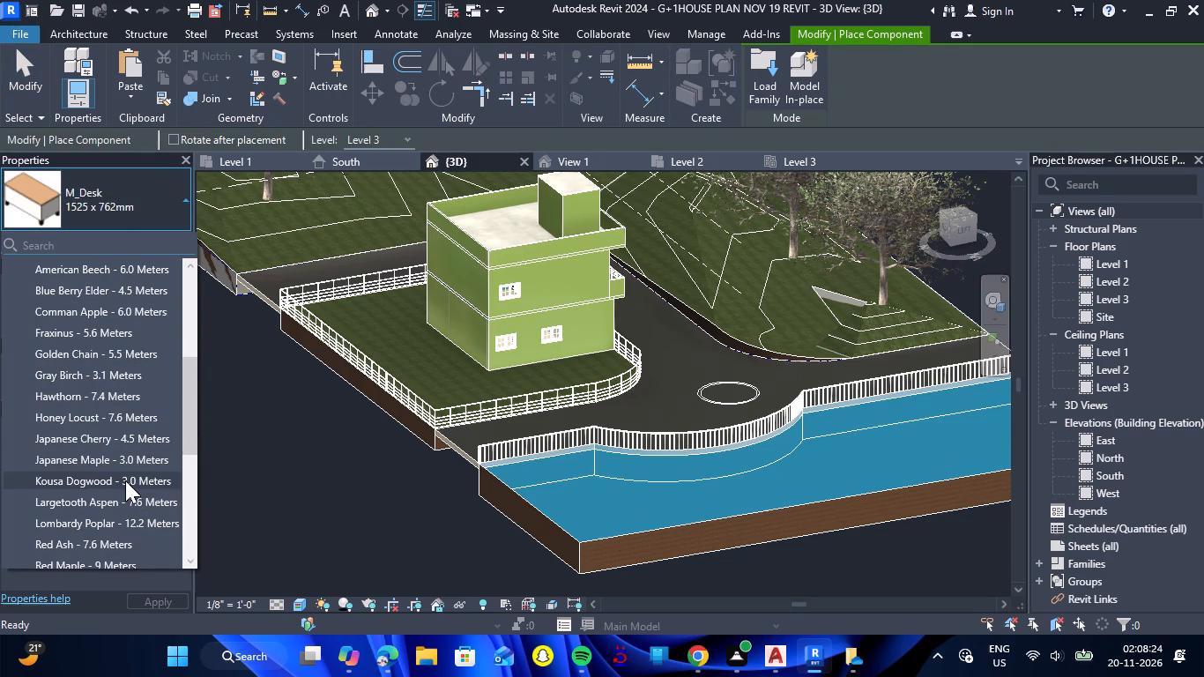
pyautogui.click(130, 481)
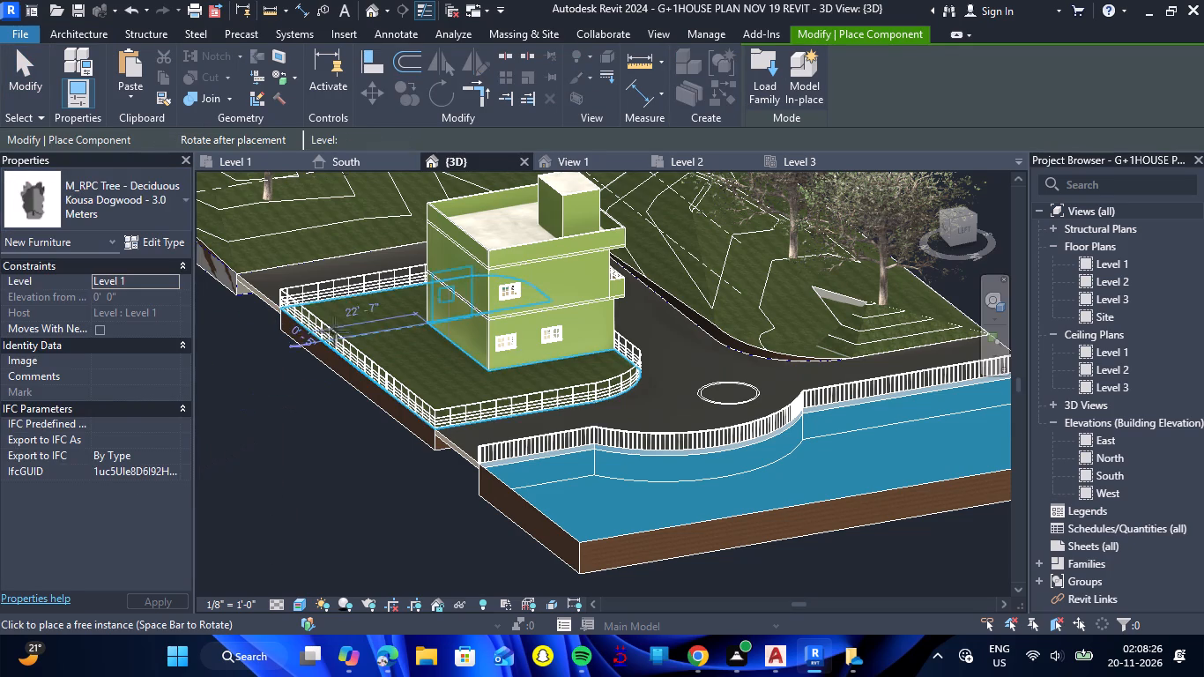
pyautogui.click(238, 164)
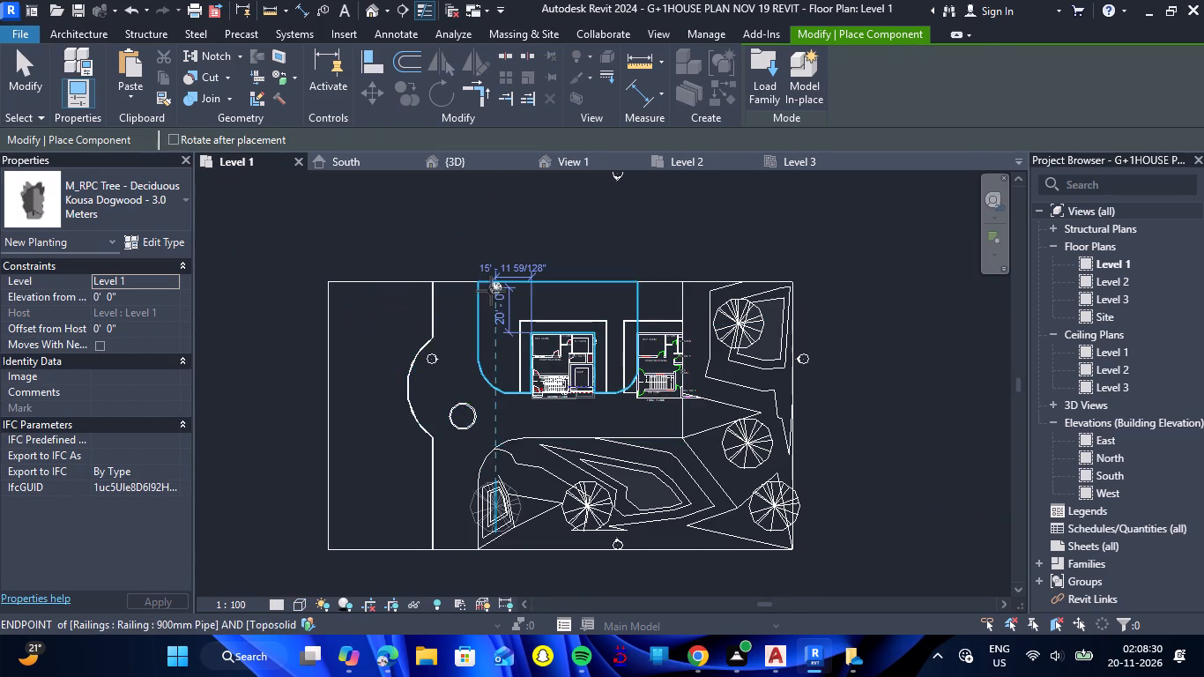
pyautogui.scroll(10, 491, 291)
pyautogui.click(474, 291)
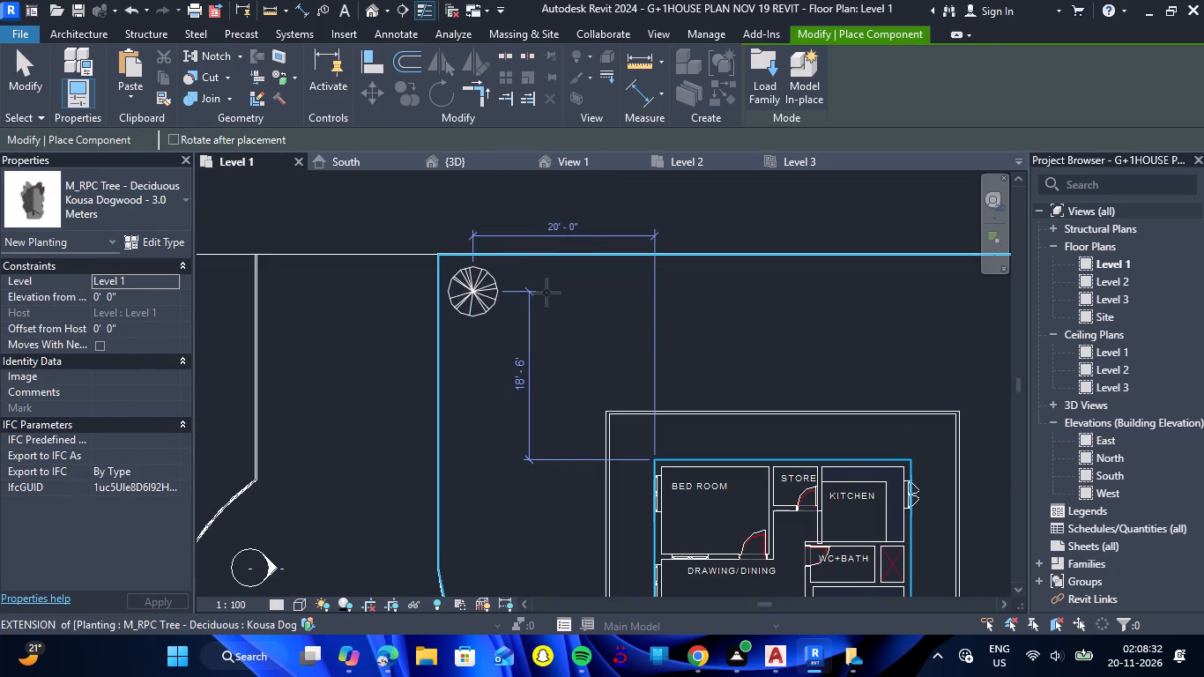
pyautogui.click(551, 291)
pyautogui.click(632, 290)
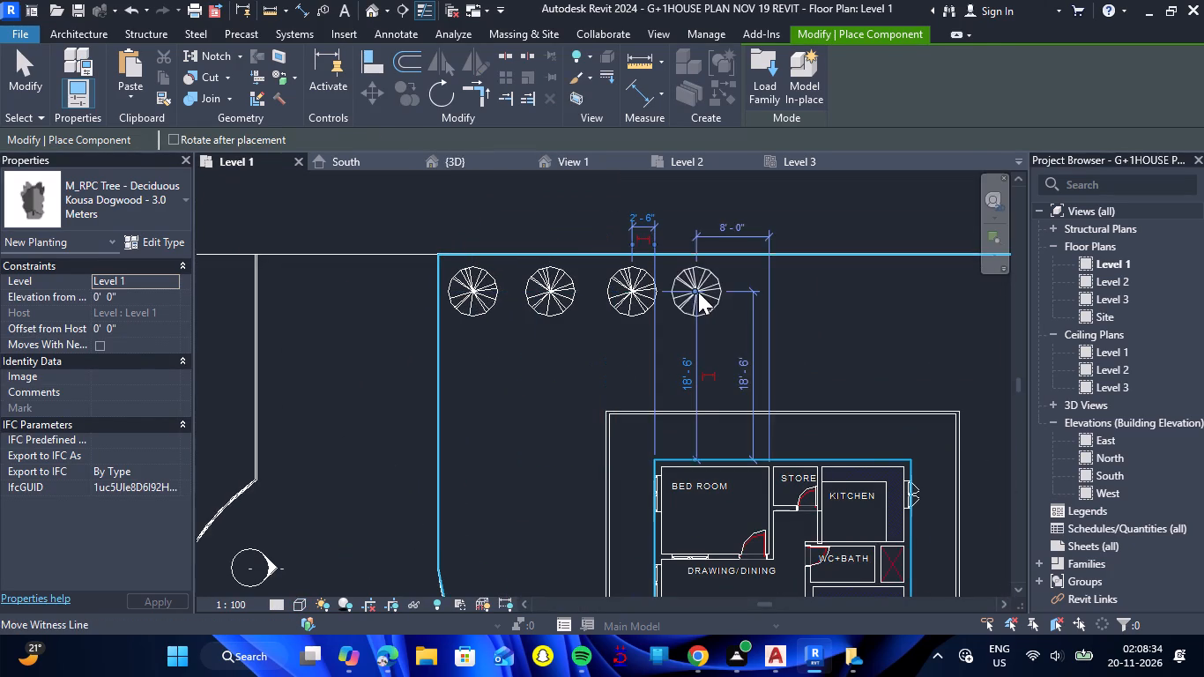
pyautogui.click(698, 292)
pyautogui.click(714, 294)
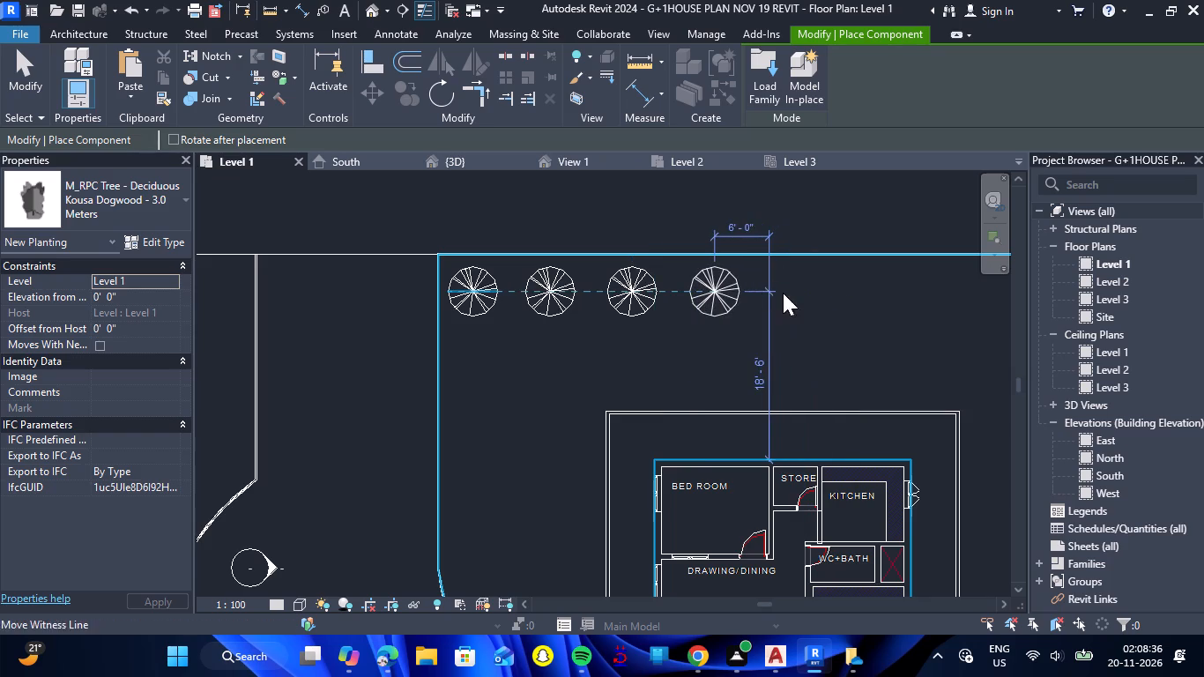
pyautogui.click(796, 292)
# Place three more Kousa Dogwood trees in line with the row, extending it to the lawn's far side.
pyautogui.scroll(-4, 779, 293)
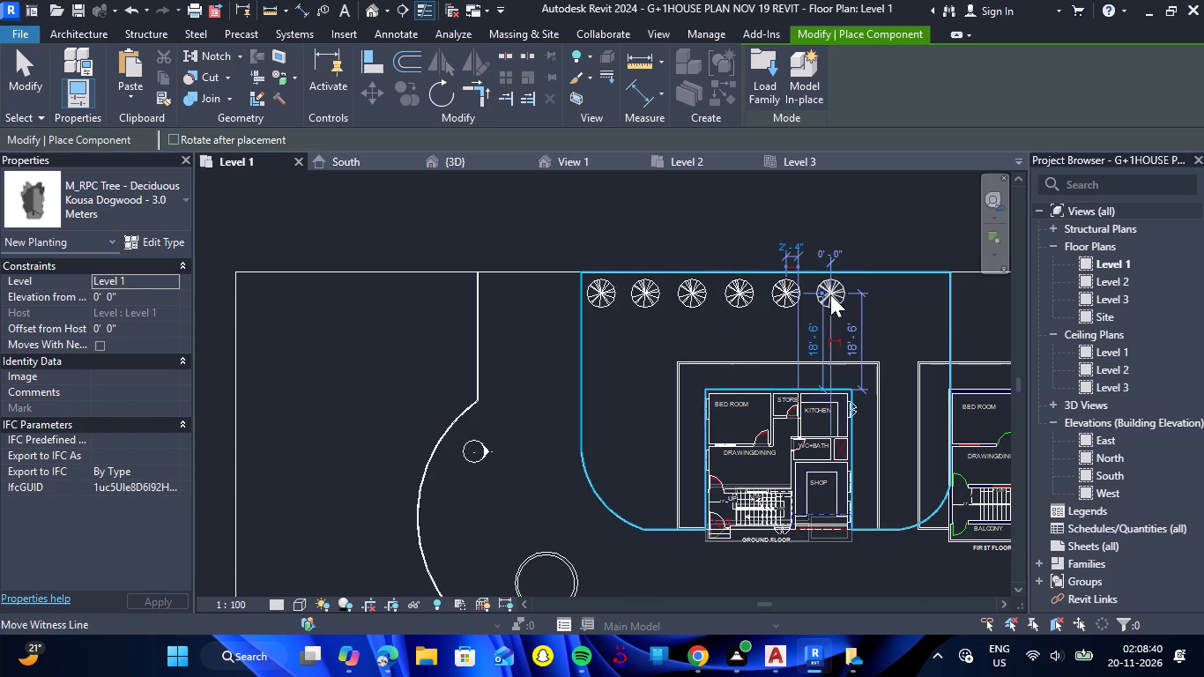
pyautogui.click(830, 294)
pyautogui.click(863, 292)
pyautogui.click(926, 294)
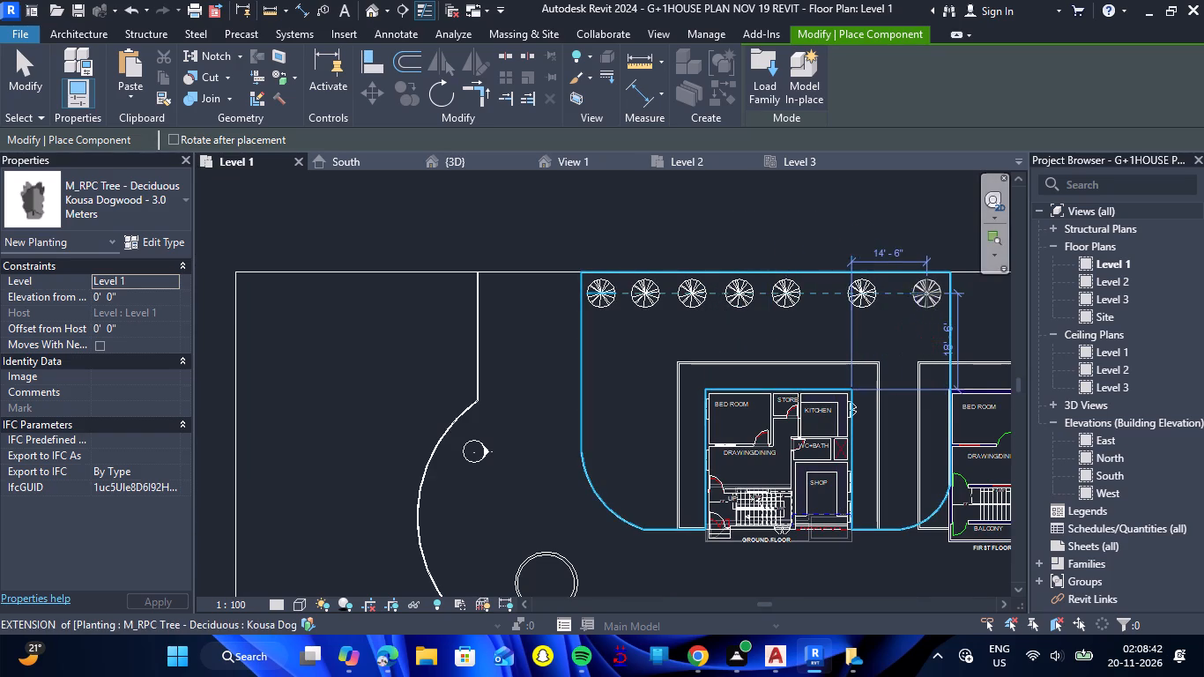
pyautogui.click(829, 300)
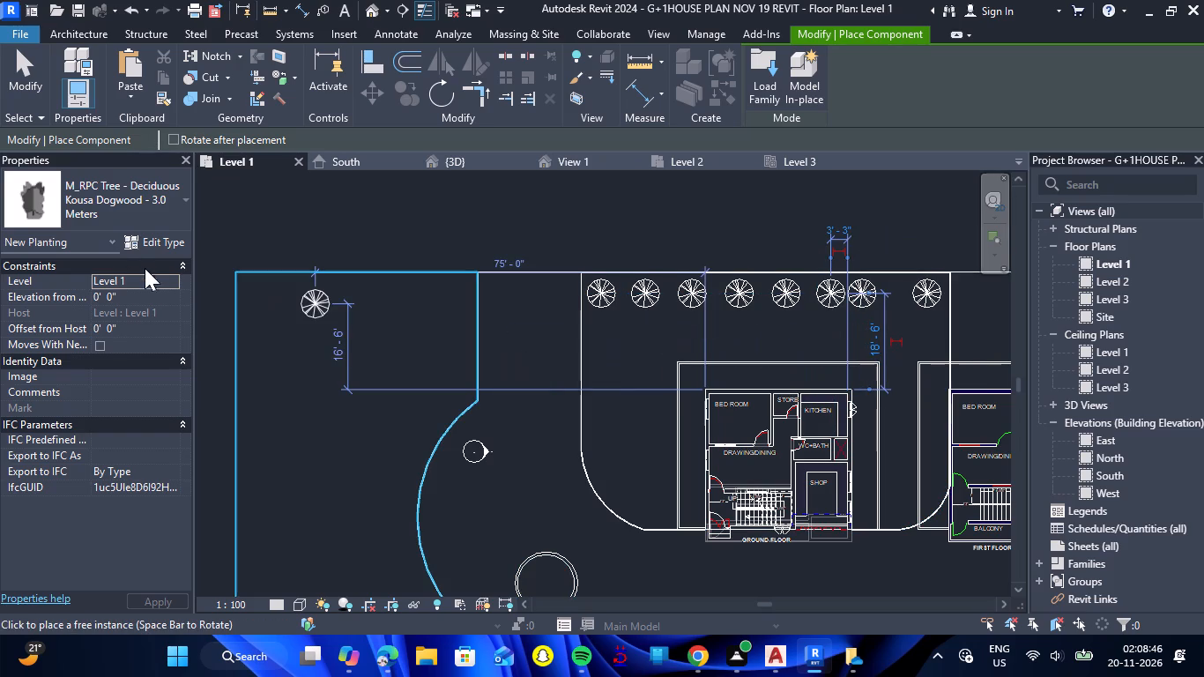
# Place a Scarlet Oak - 12.5 Meters tree on the grass terrain across the road from the house, between the existing trees.
pyautogui.click(183, 200)
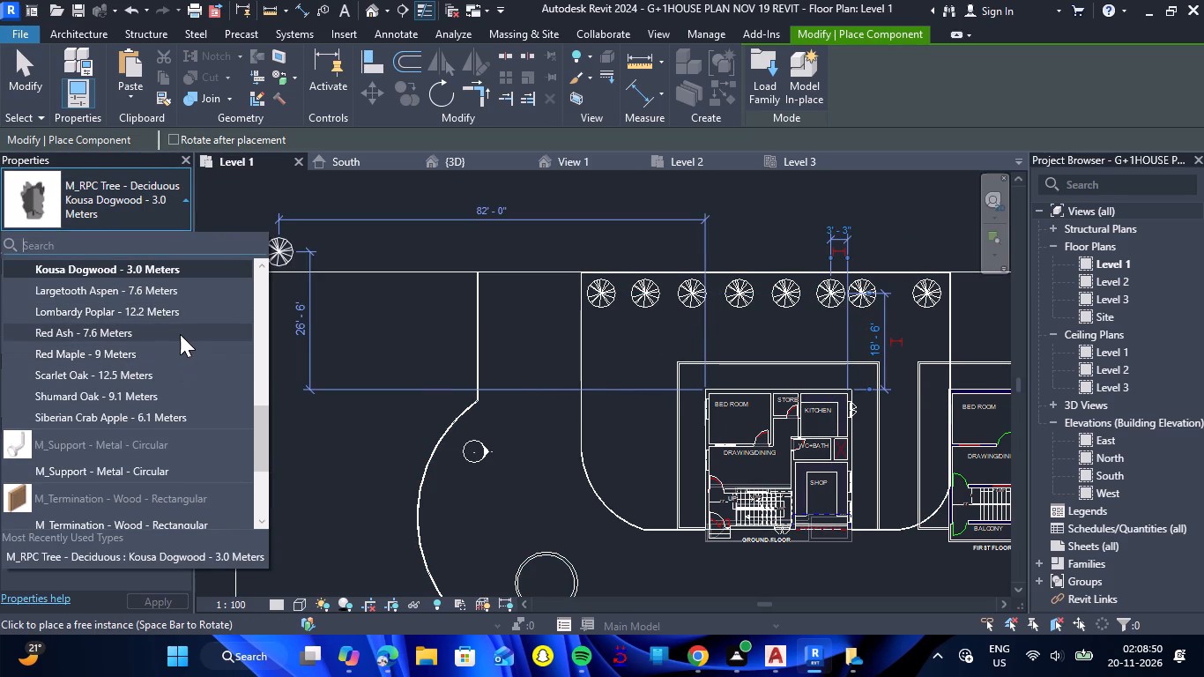
pyautogui.scroll(-1, 182, 346)
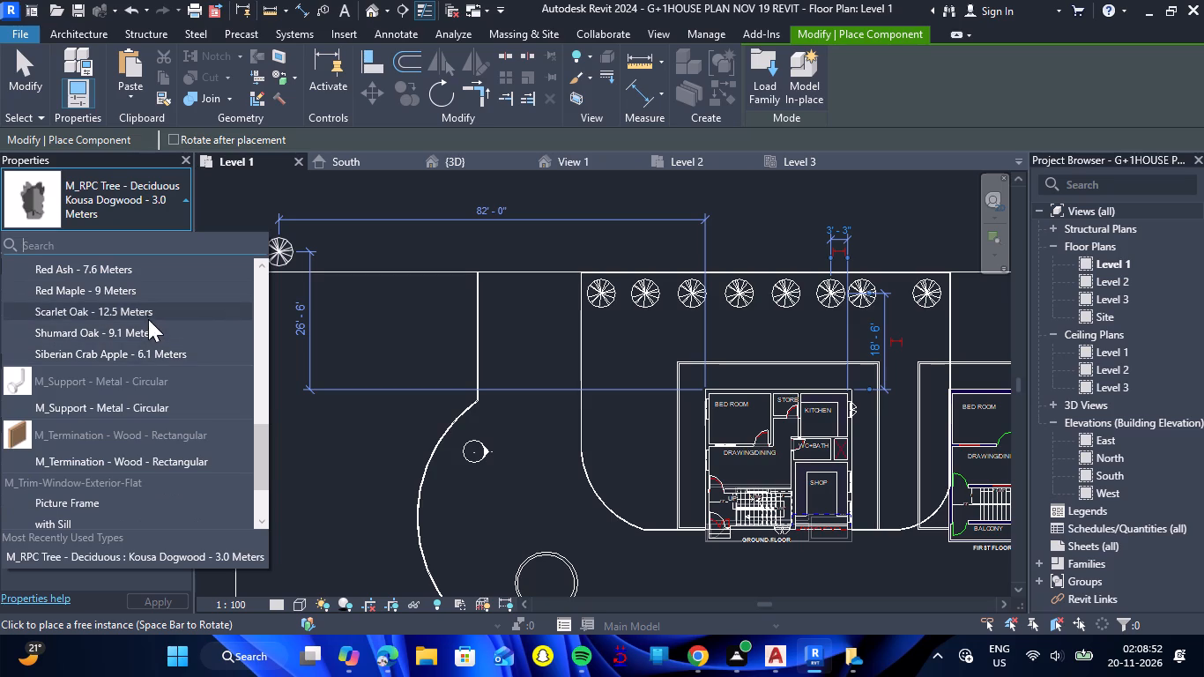
pyautogui.click(146, 314)
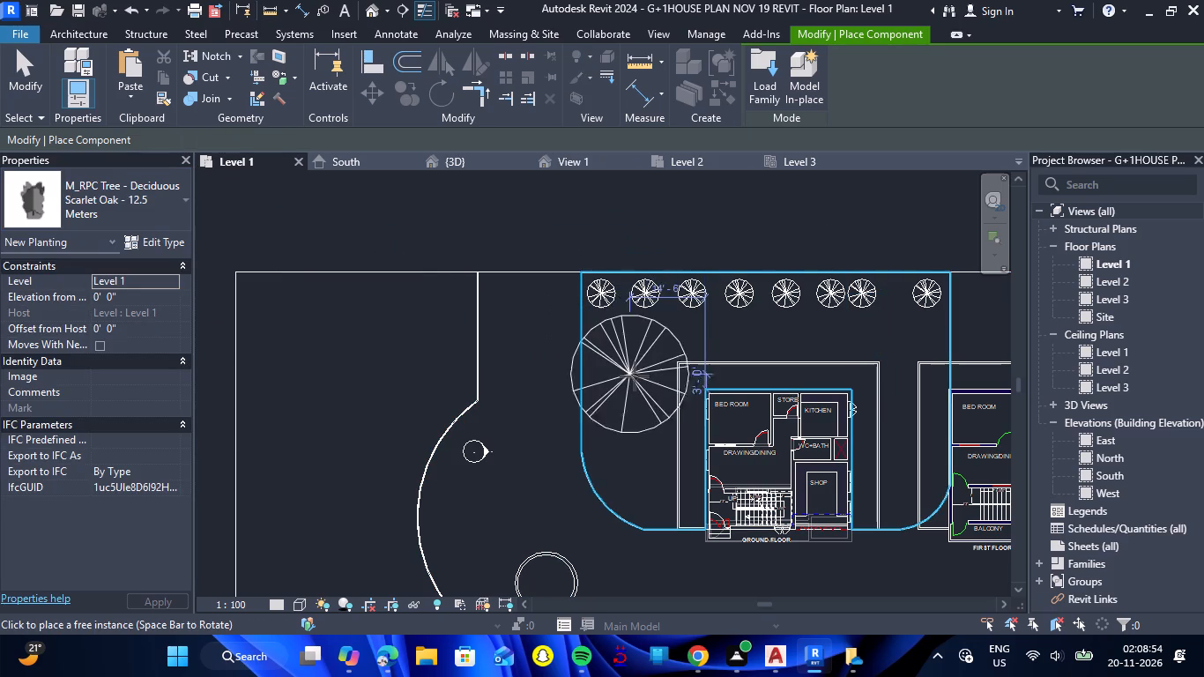
pyautogui.scroll(-1, 619, 351)
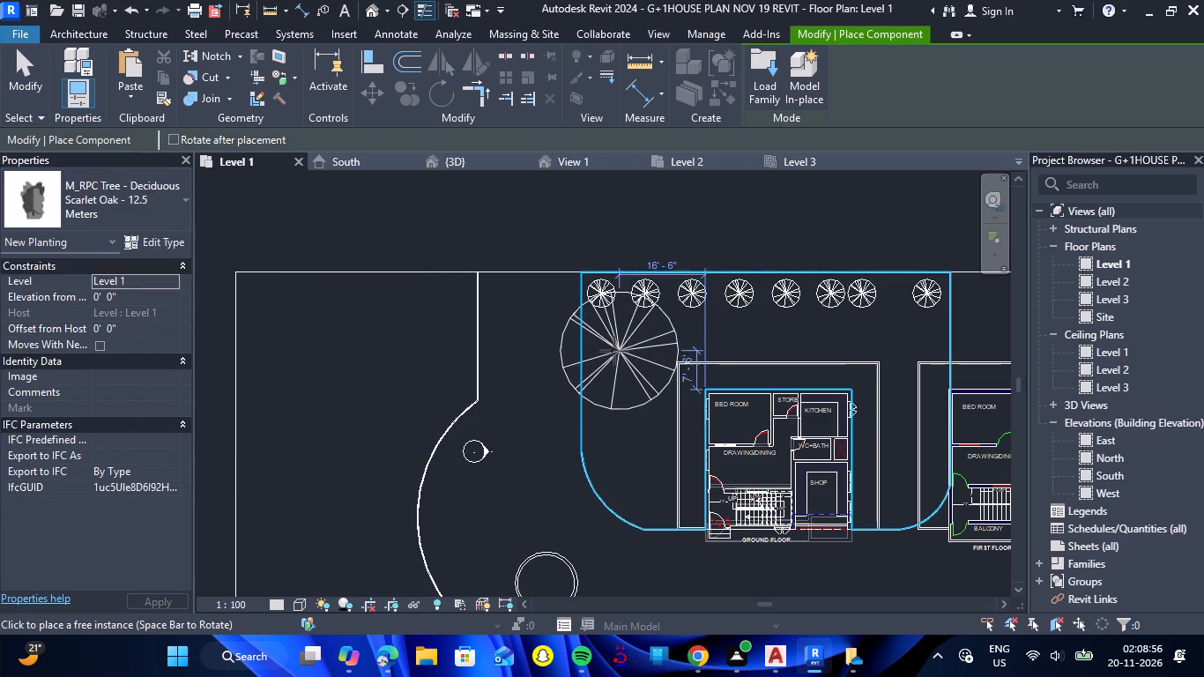
pyautogui.scroll(-5, 614, 351)
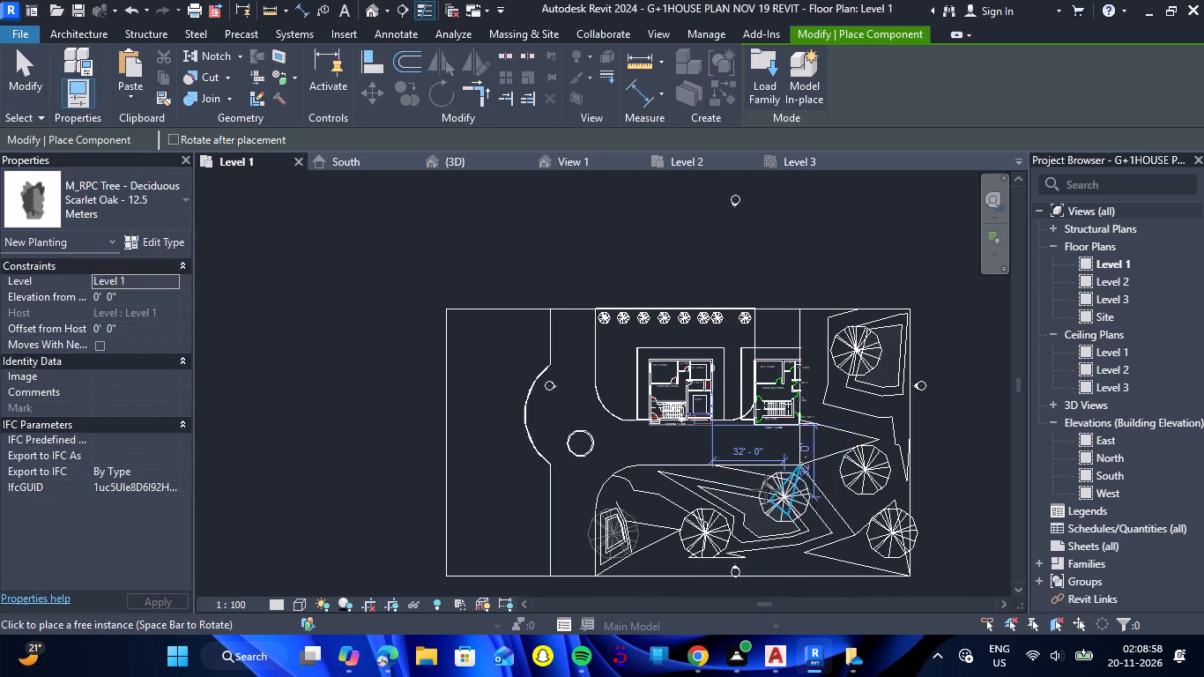
pyautogui.scroll(5, 761, 487)
pyautogui.click(762, 504)
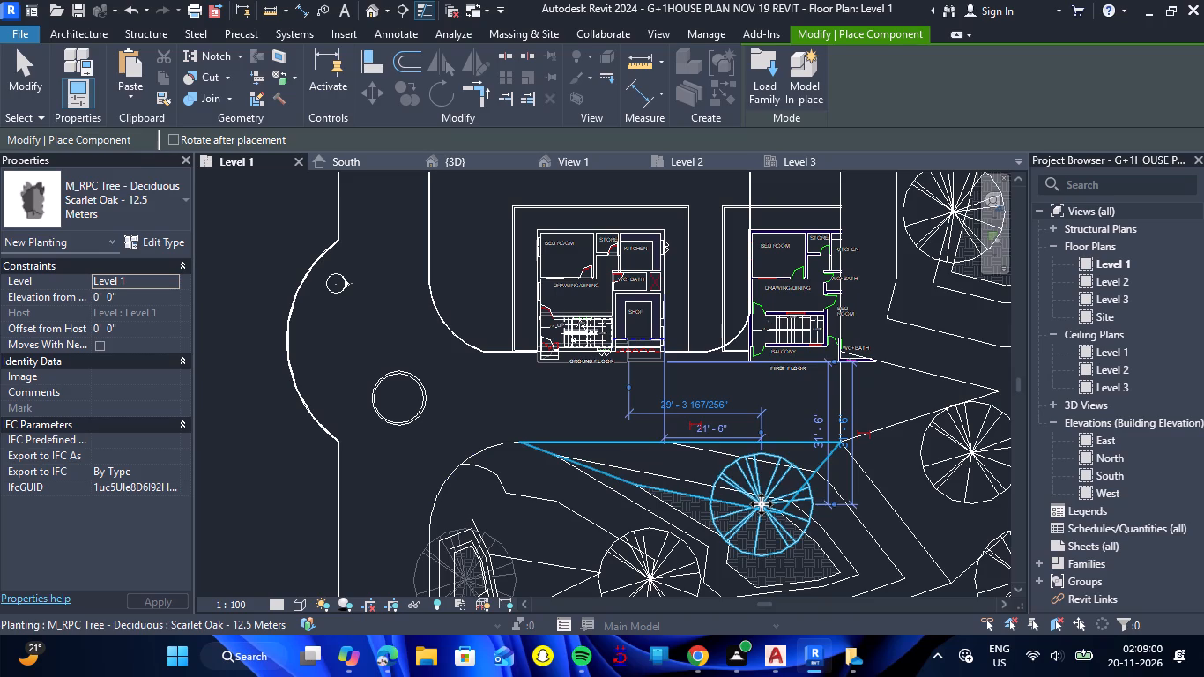
# Place another Scarlet Oak - 12.5 Meters tree on the grass terrain, beside the one just placed across the road.
pyautogui.click(877, 523)
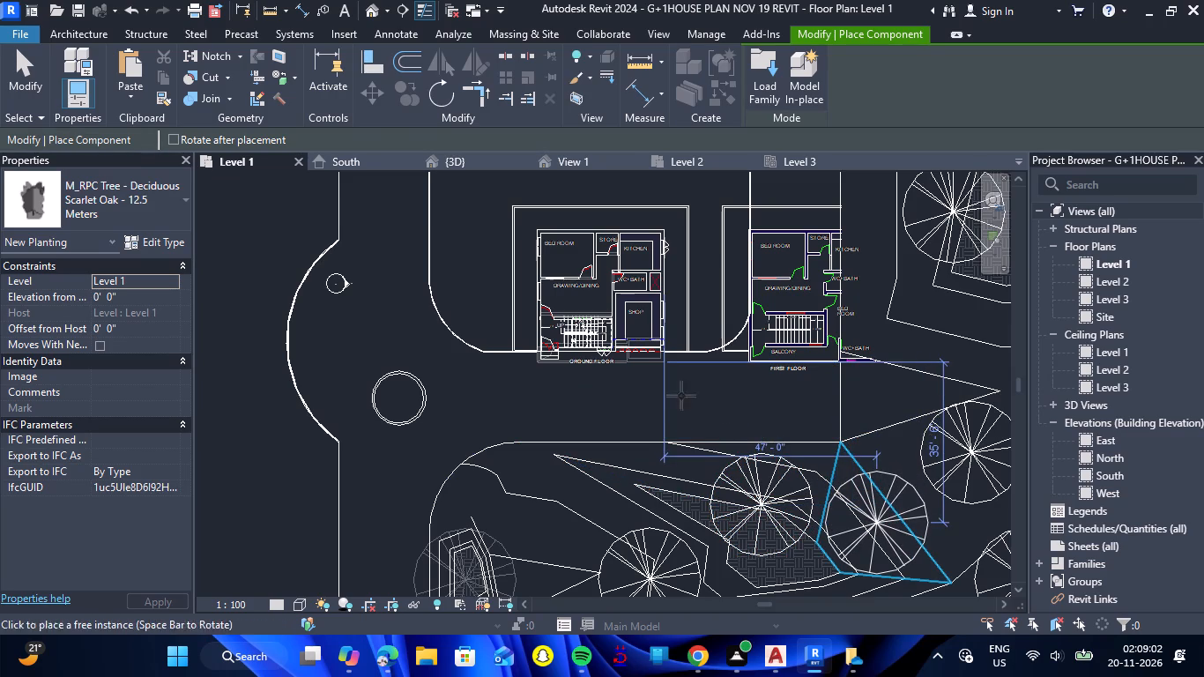
# Place three Largetooth Aspen - 7.6 Meters trees on the grass terrain along its edge facing the road and house.
pyautogui.click(184, 197)
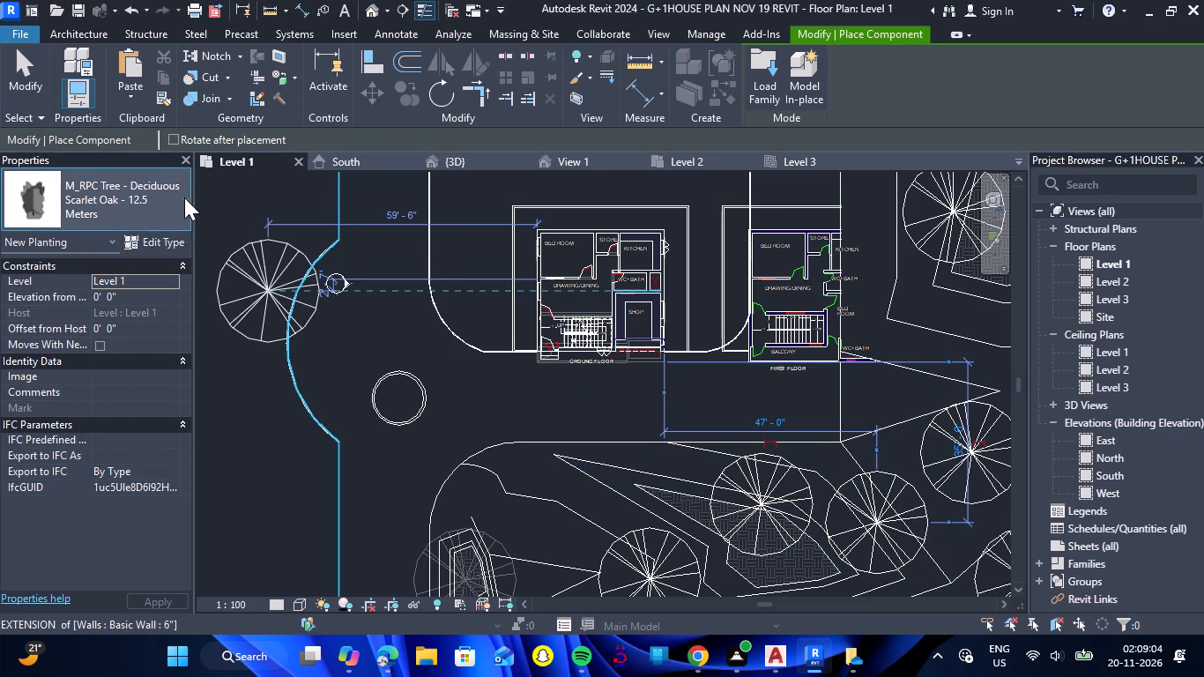
pyautogui.scroll(2, 199, 336)
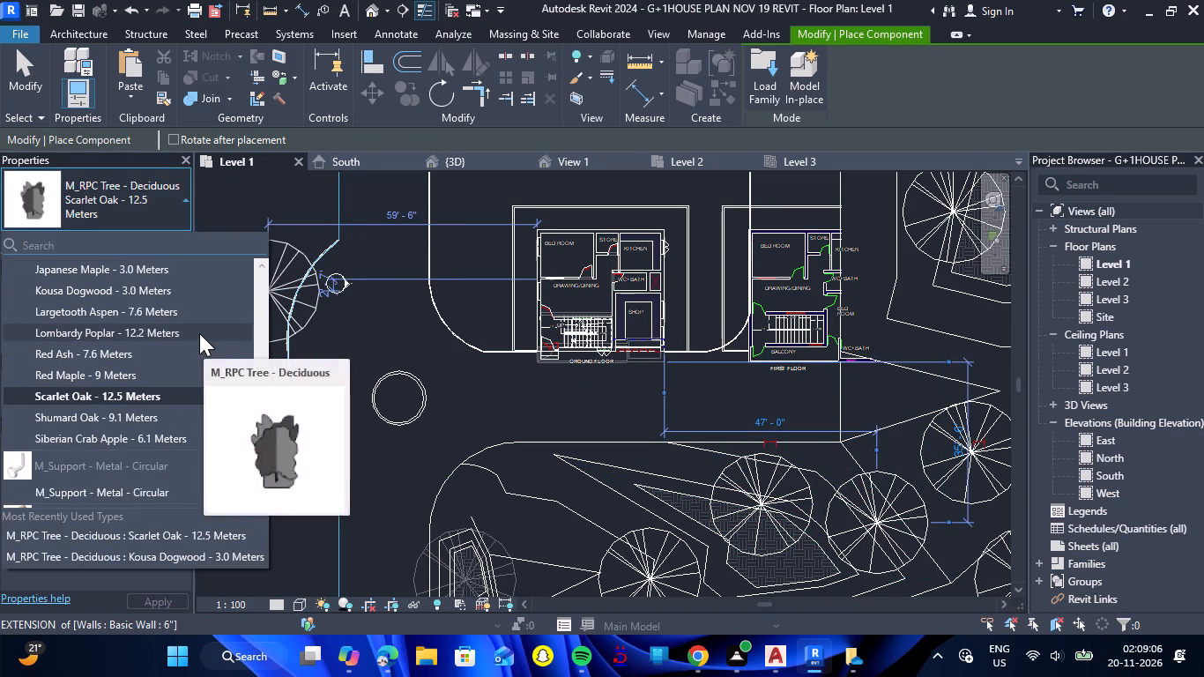
pyautogui.click(180, 303)
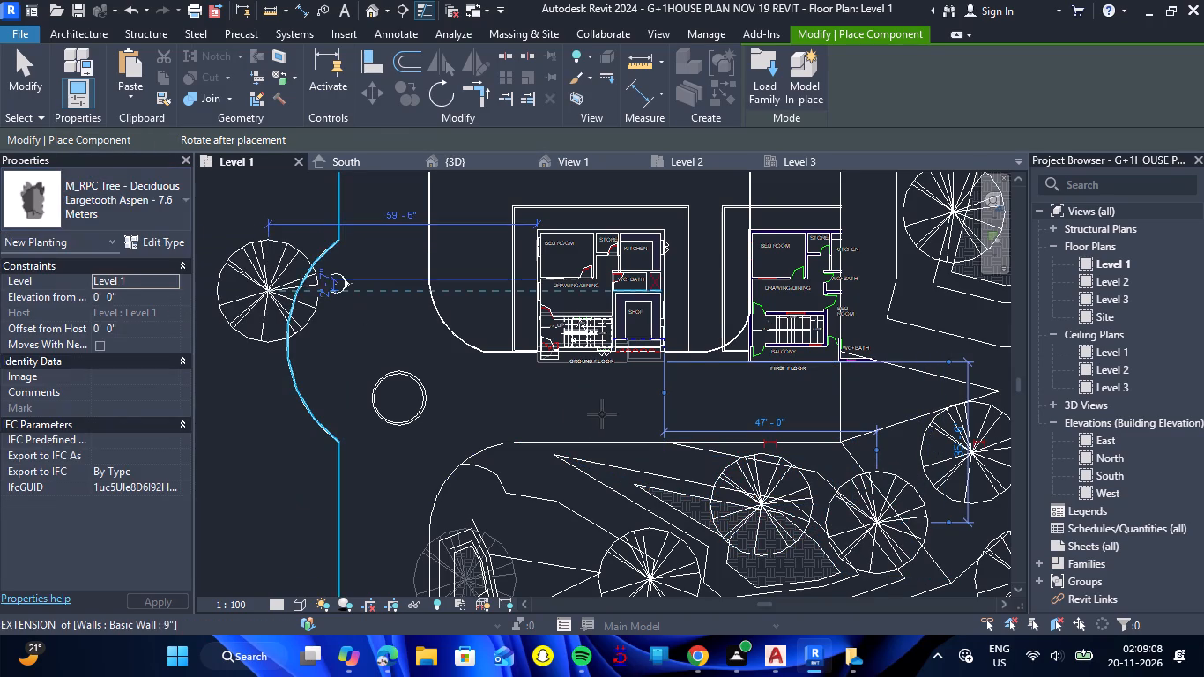
pyautogui.click(519, 477)
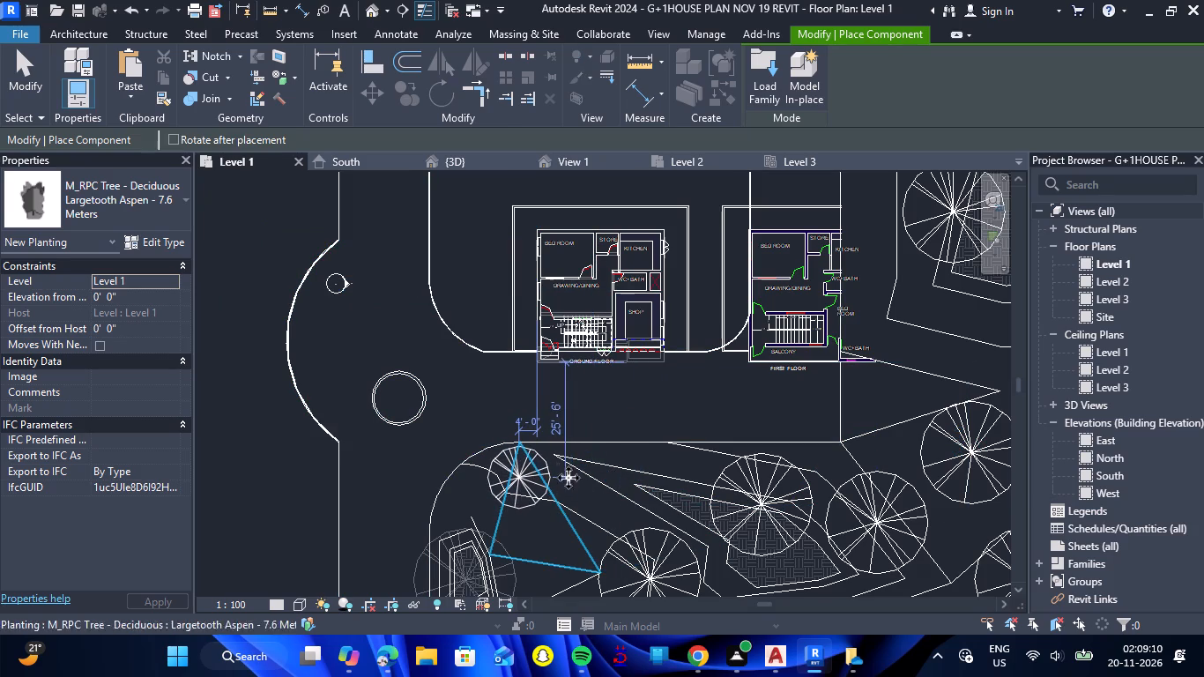
pyautogui.click(611, 471)
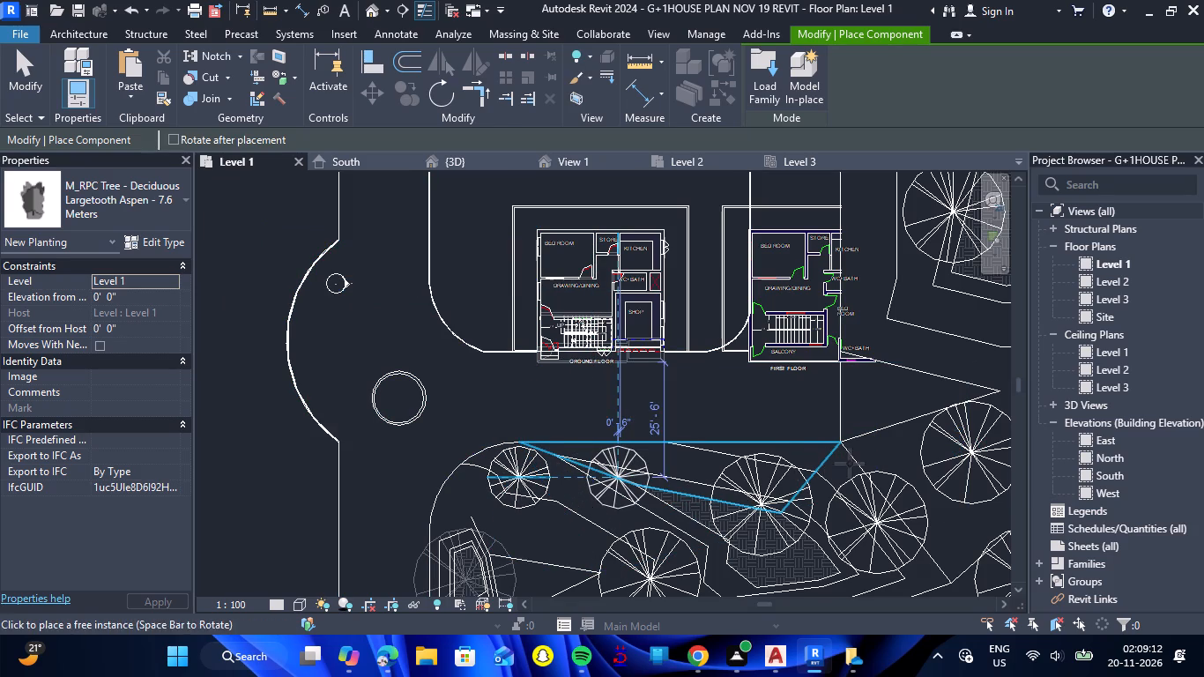
pyautogui.click(863, 459)
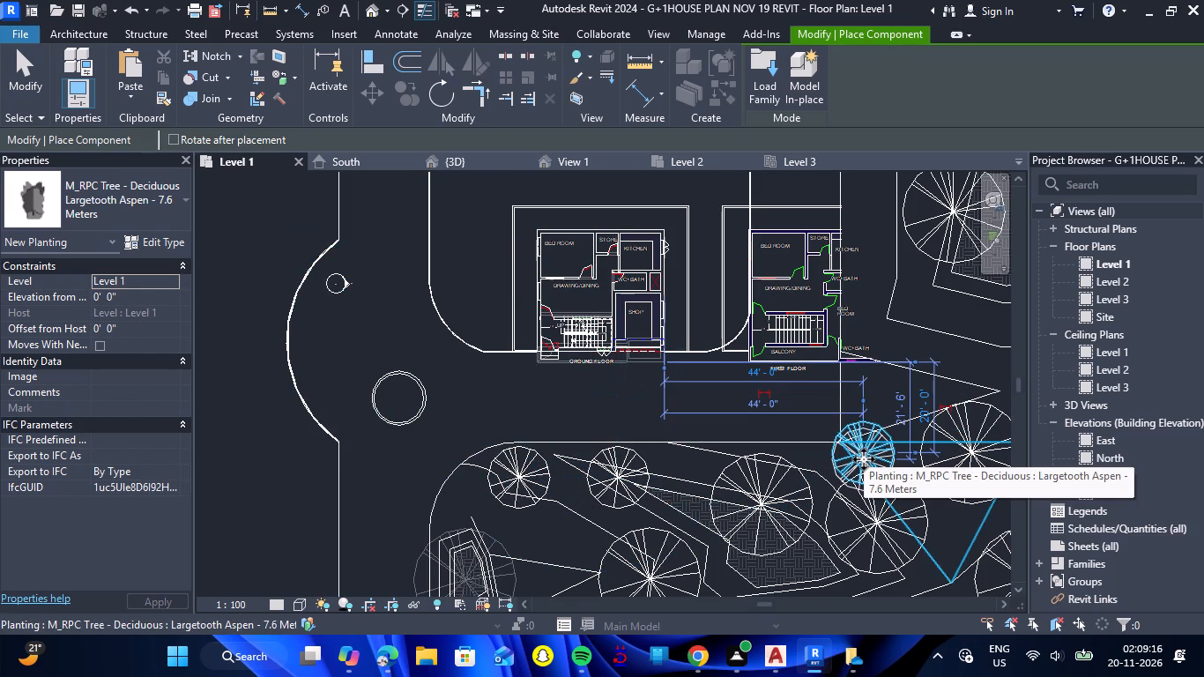
# Place three more Largetooth Aspen trees near the grass terrain's outer boundary, on the side away from the road.
pyautogui.scroll(-4, 863, 456)
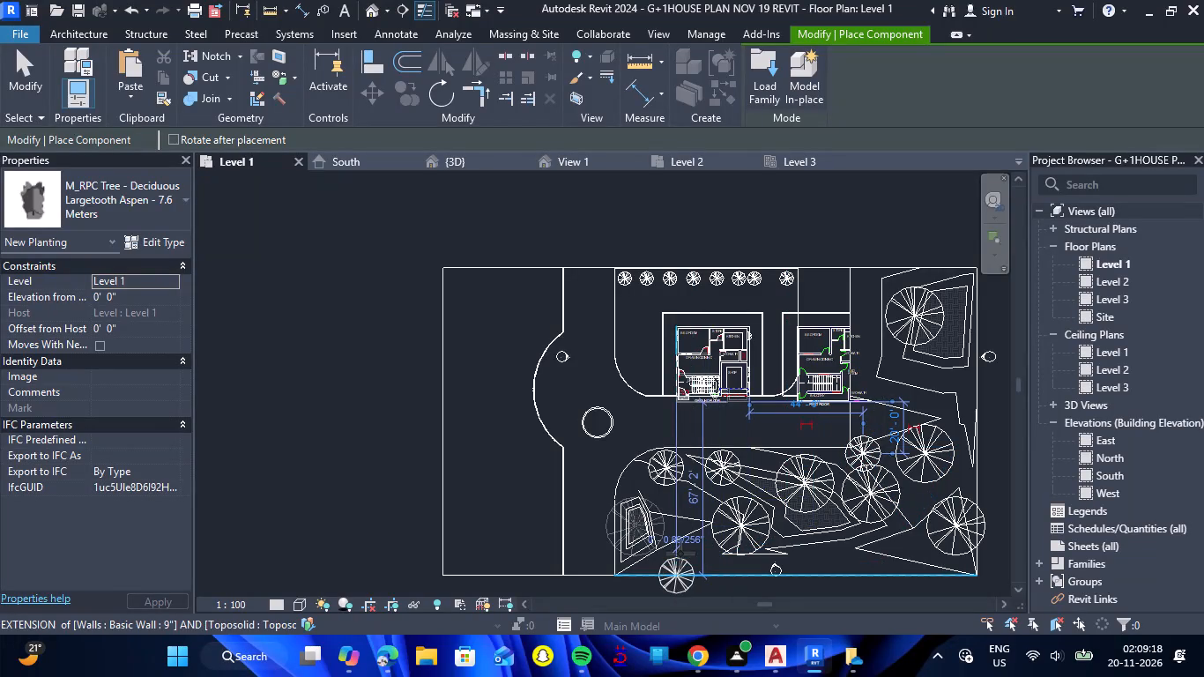
pyautogui.click(675, 560)
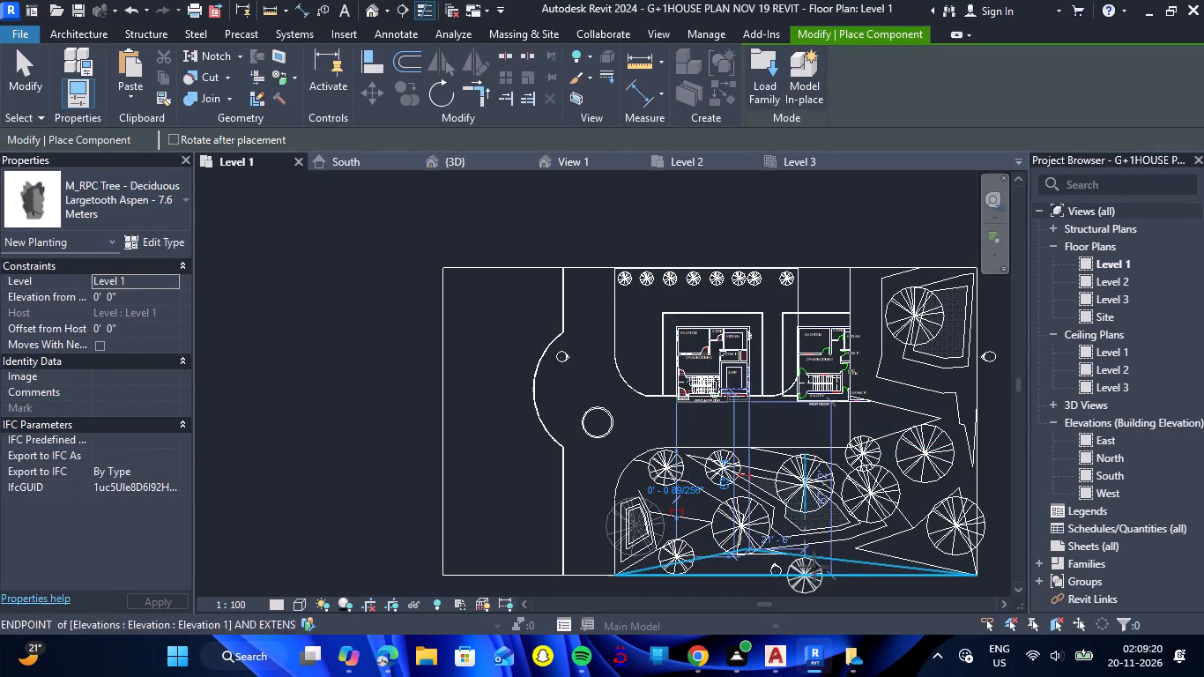
pyautogui.click(814, 567)
pyautogui.click(870, 547)
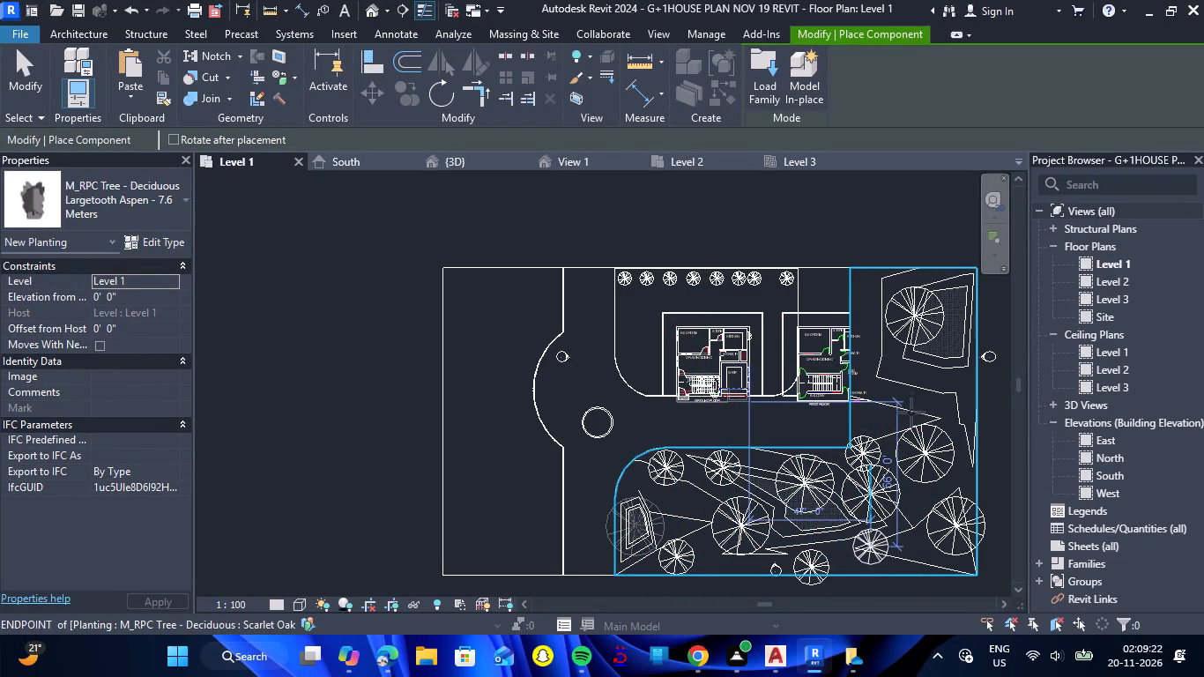
# Place four Largetooth Aspen trees around the lone Scarlet Oak on the terrain area beyond the first floor plan.
pyautogui.click(919, 397)
pyautogui.click(956, 369)
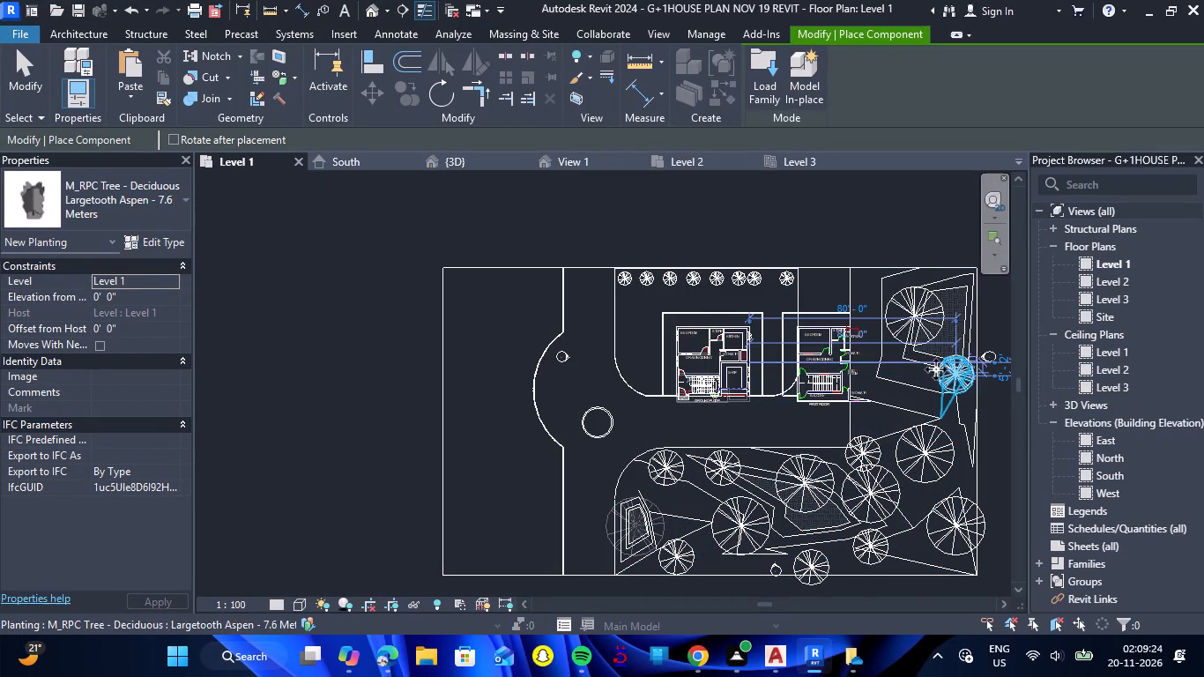
pyautogui.click(909, 373)
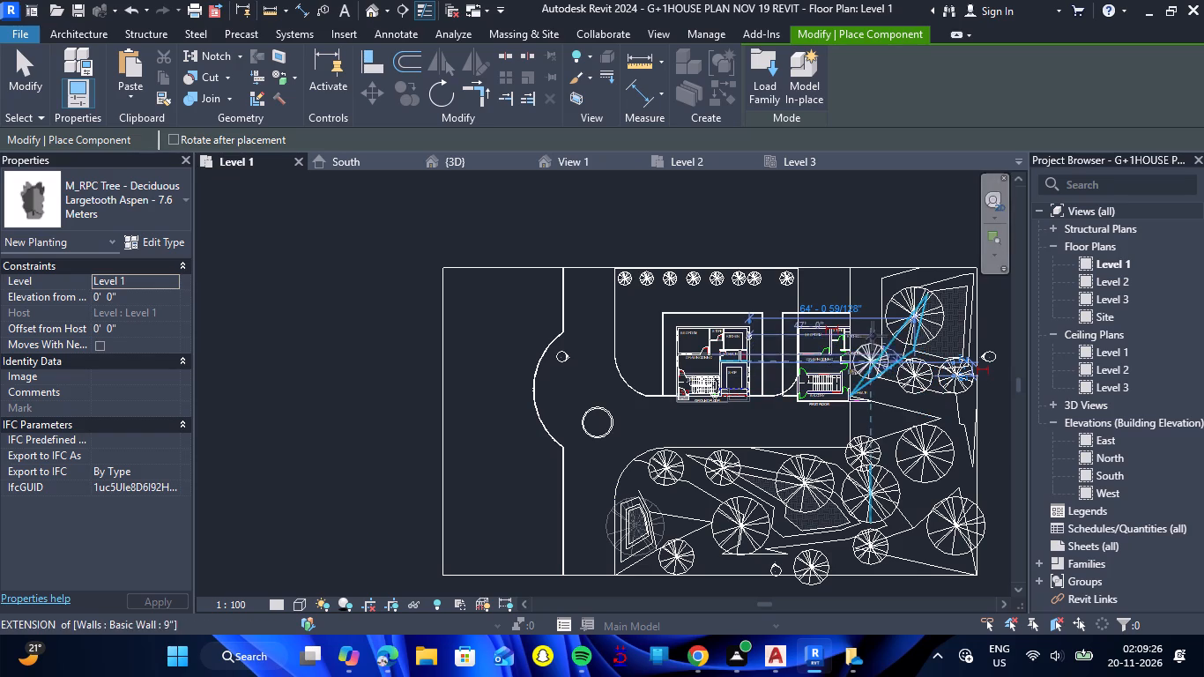
pyautogui.click(871, 286)
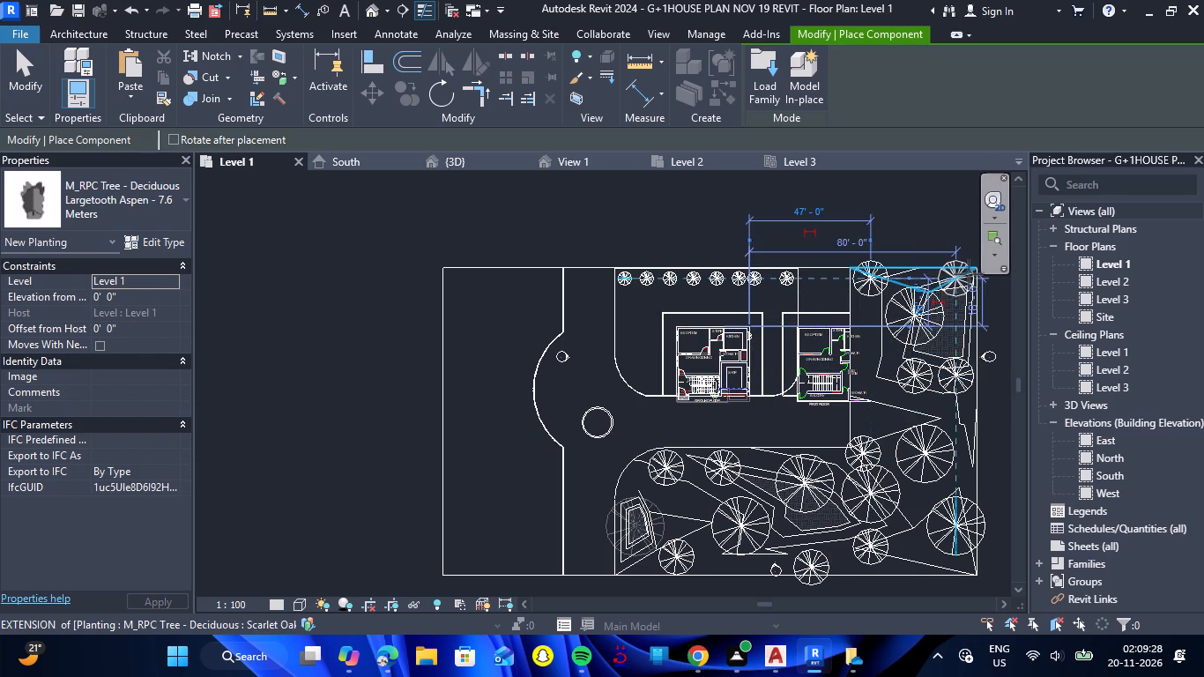
pyautogui.click(968, 274)
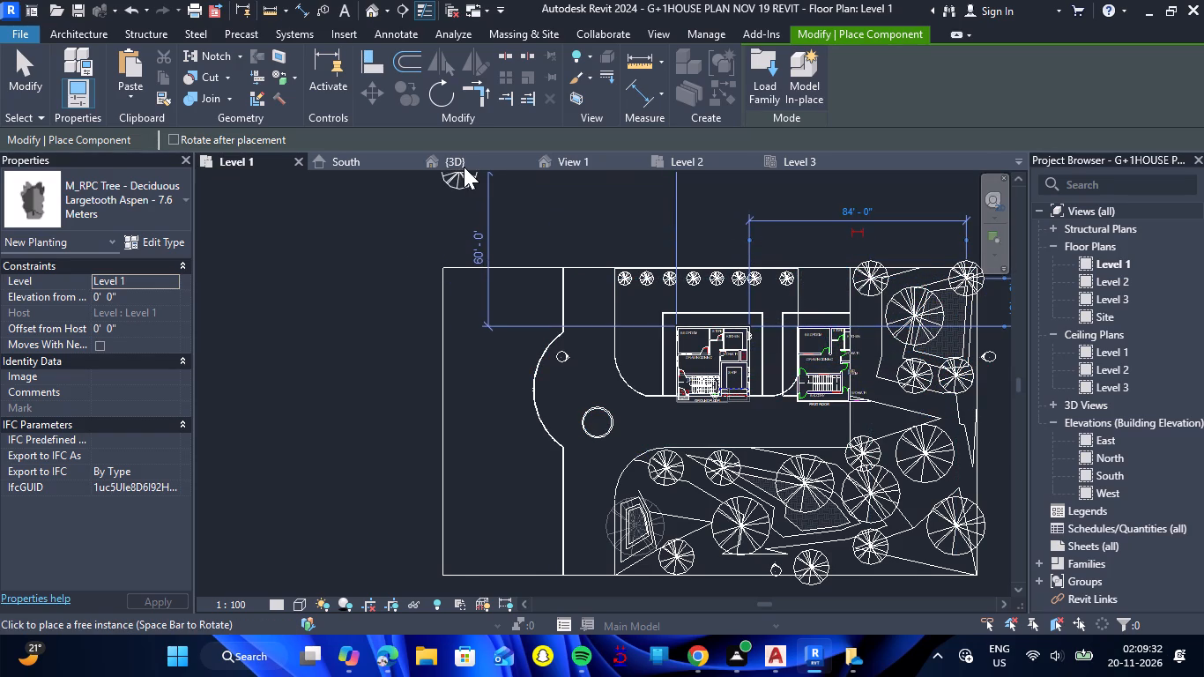
# Inspect the newly planted trees together with the house, road, railings and water from different angles in the 3D view.
pyautogui.click(464, 167)
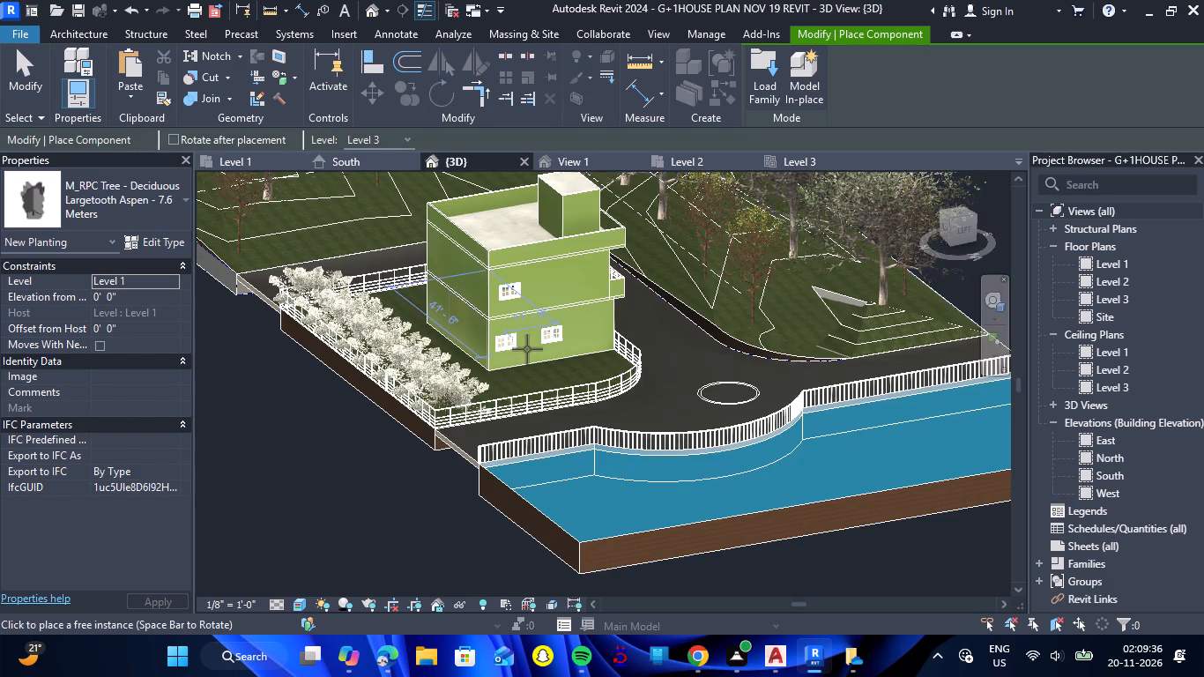
pyautogui.scroll(-3, 662, 393)
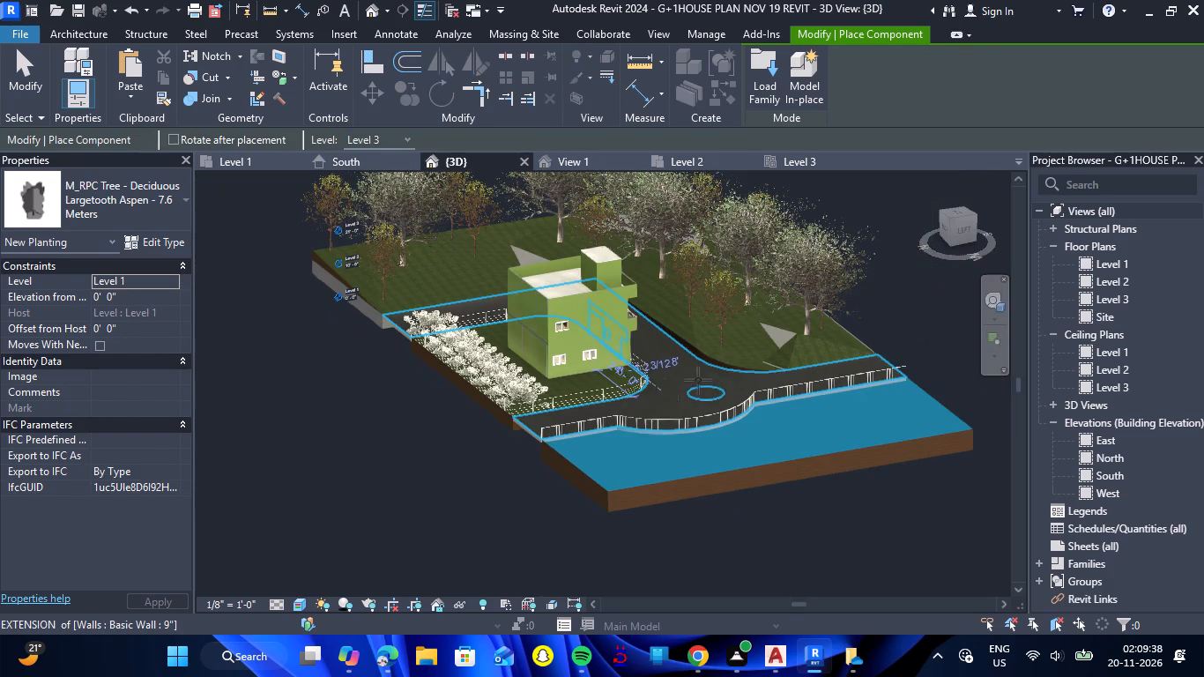
pyautogui.scroll(-2, 764, 335)
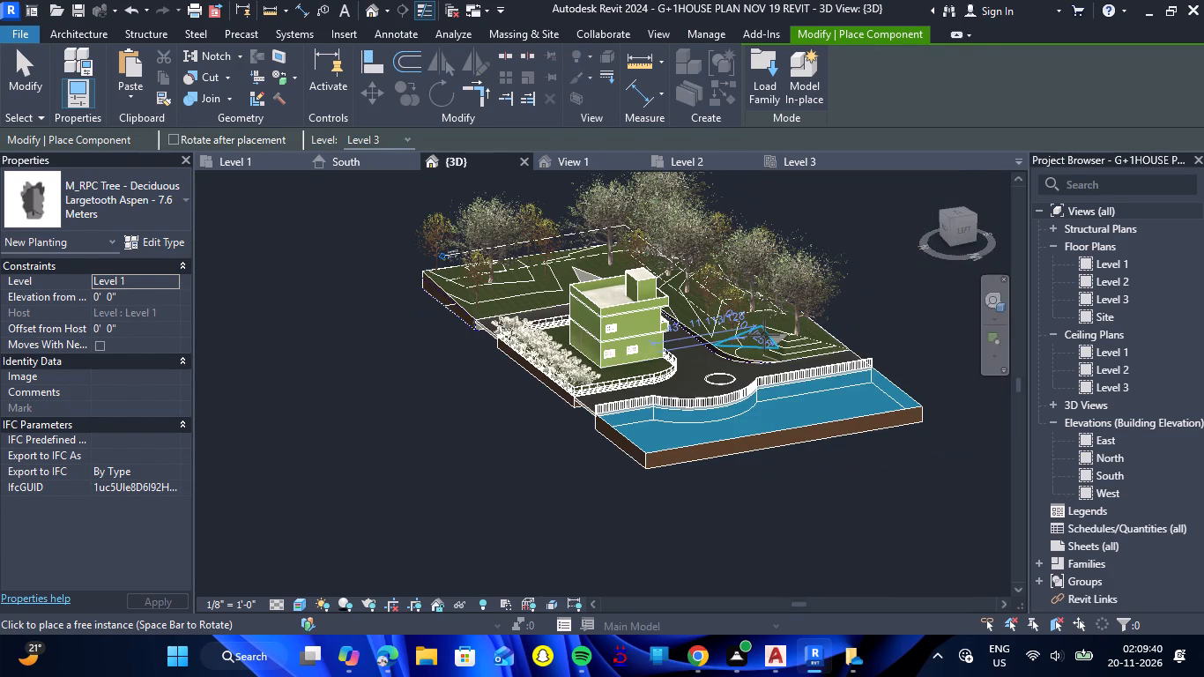
pyautogui.press('Escape')
pyautogui.press('Escape')
pyautogui.scroll(2, 788, 308)
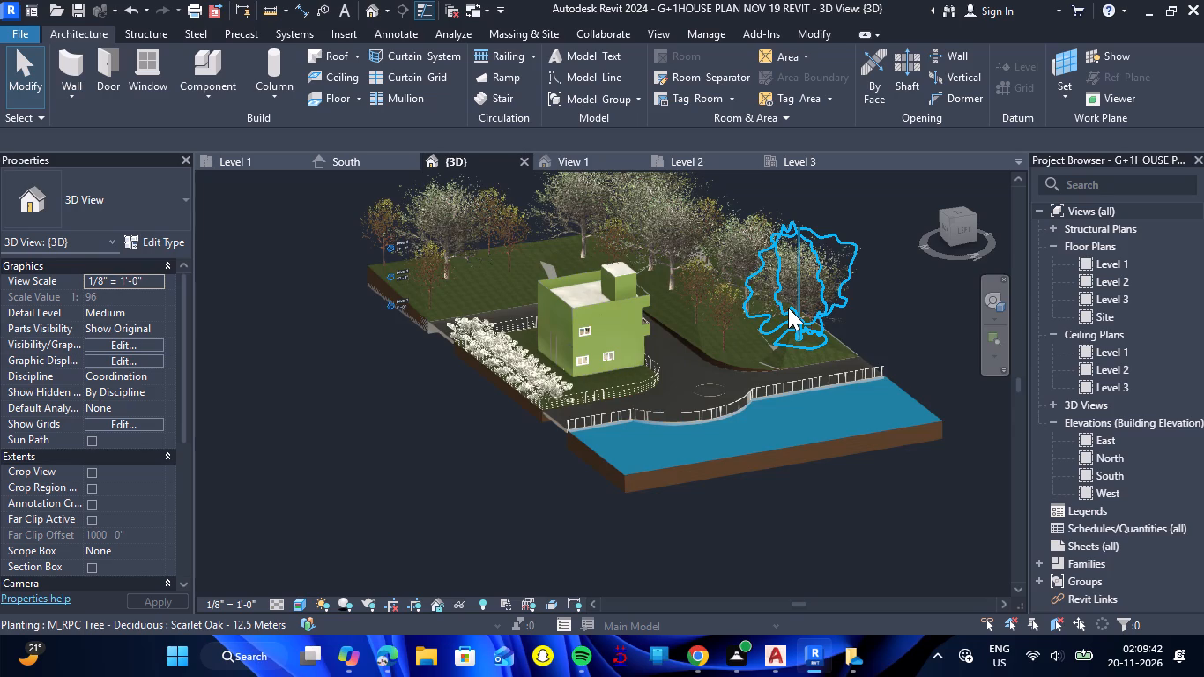
pyautogui.scroll(3, 788, 308)
pyautogui.press('Escape')
pyautogui.scroll(-2, 788, 308)
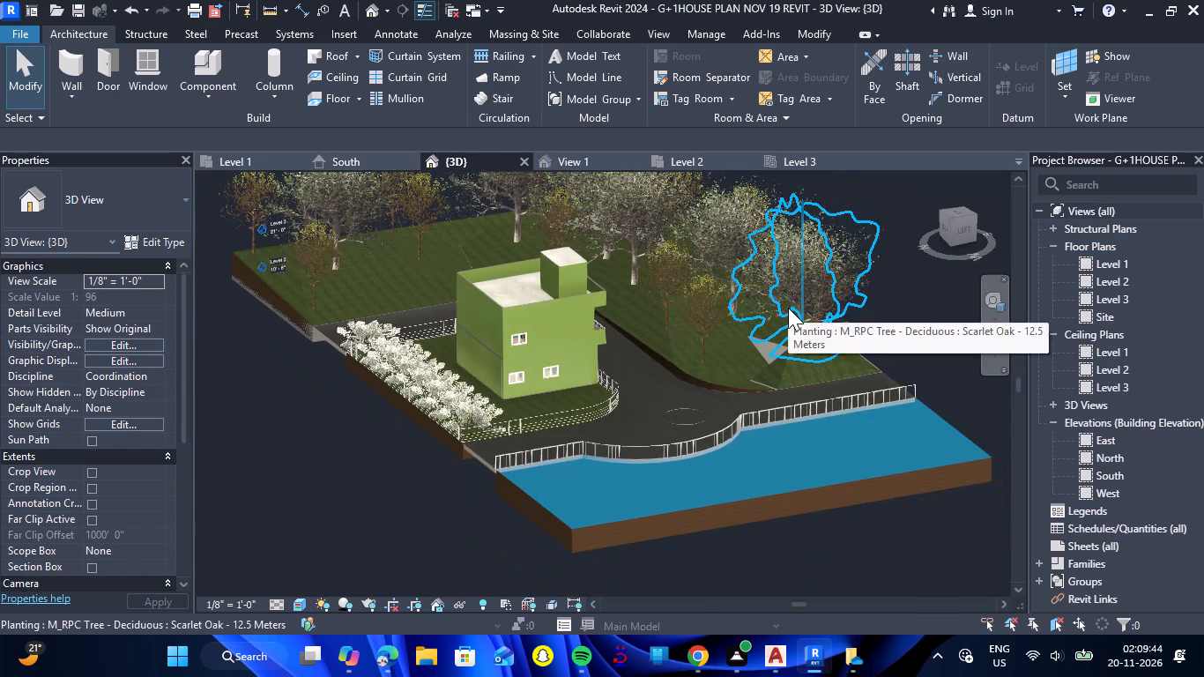
pyautogui.press('Escape')
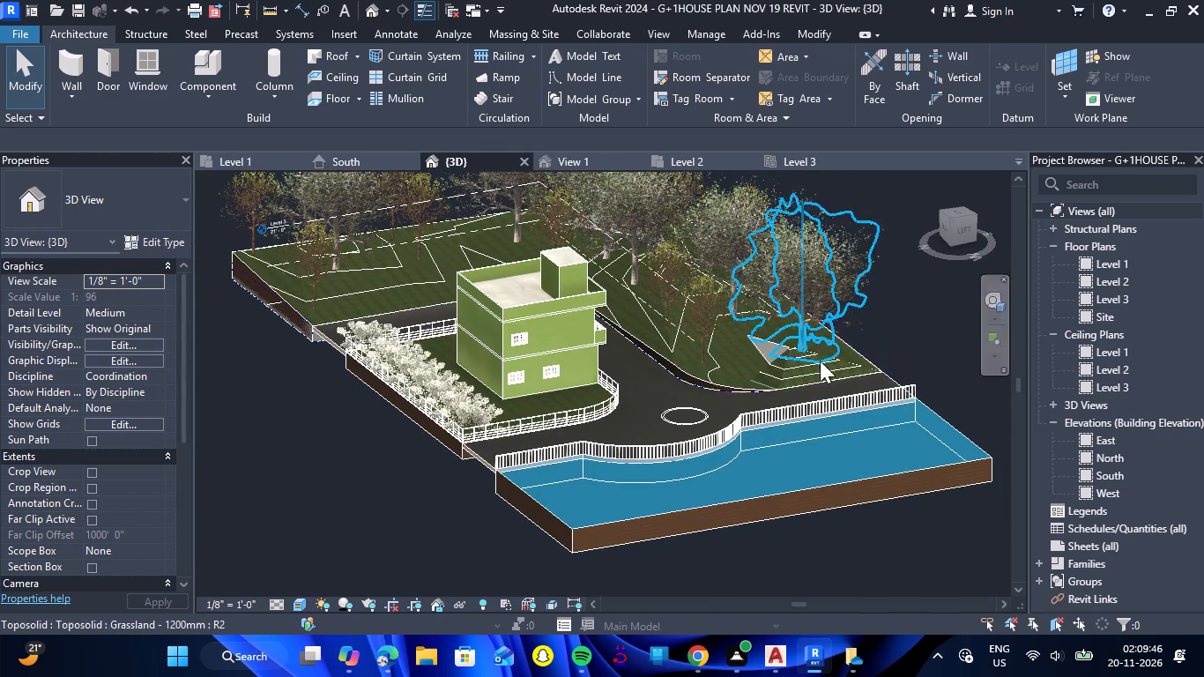
pyautogui.scroll(10, 714, 383)
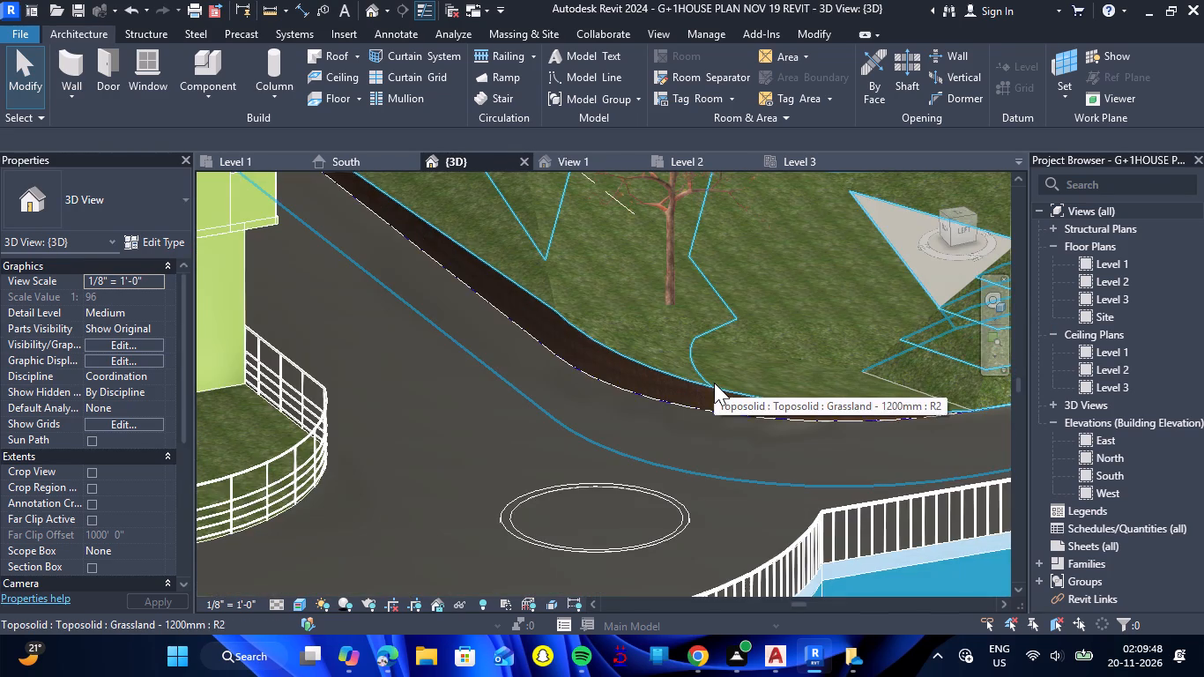
pyautogui.scroll(-11, 714, 383)
pyautogui.scroll(9, 673, 424)
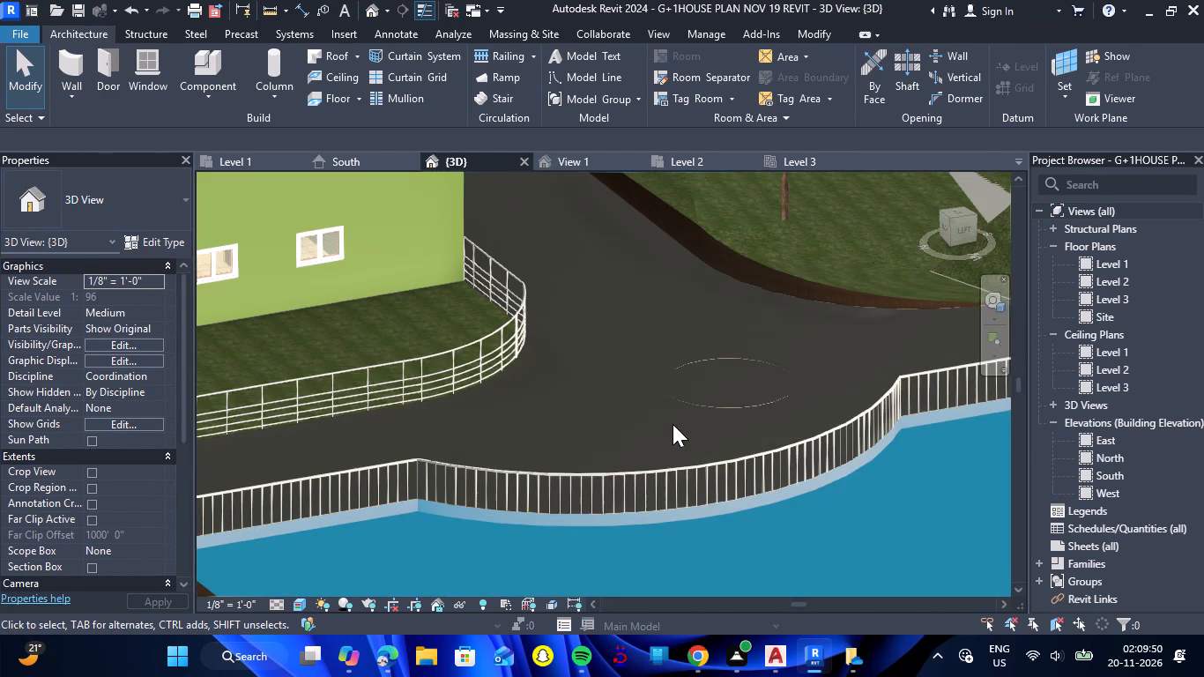
pyautogui.scroll(-7, 673, 424)
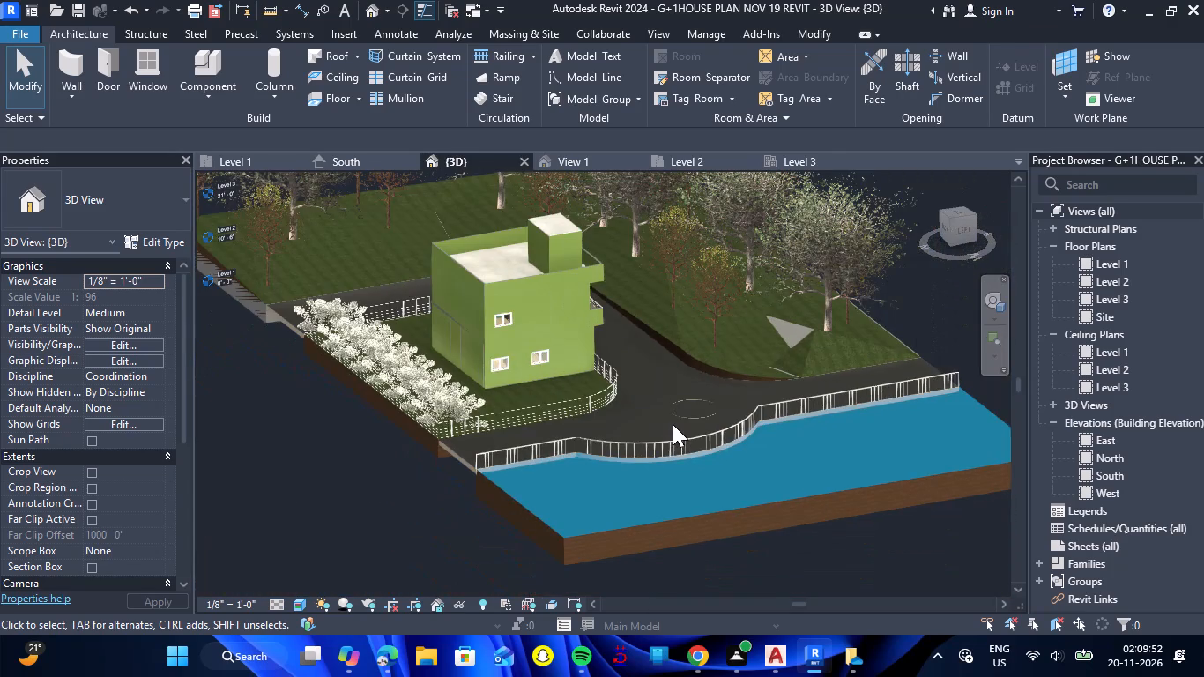
pyautogui.press('Escape')
pyautogui.scroll(-3, 312, 515)
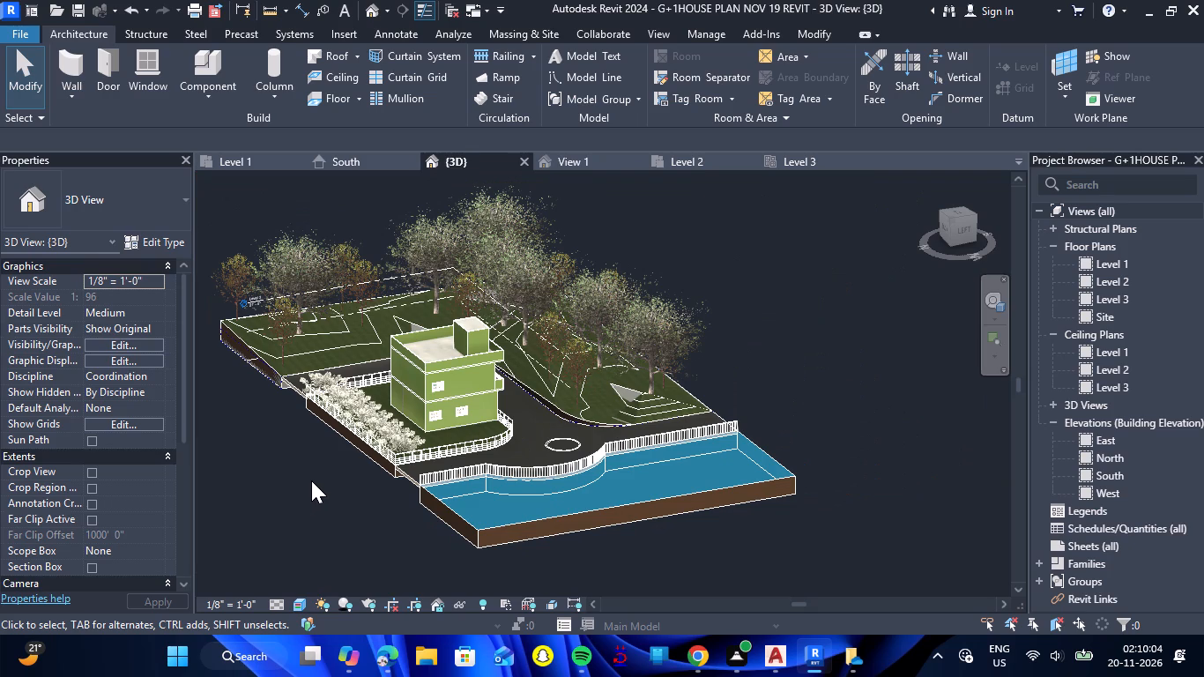
pyautogui.scroll(-2, 380, 483)
pyautogui.moveTo(764, 496); pyautogui.dragTo(704, 519)
pyautogui.keyDown('shift'); pyautogui.moveTo(764, 496); pyautogui.dragTo(704, 519, button='right'); pyautogui.keyUp('shift')
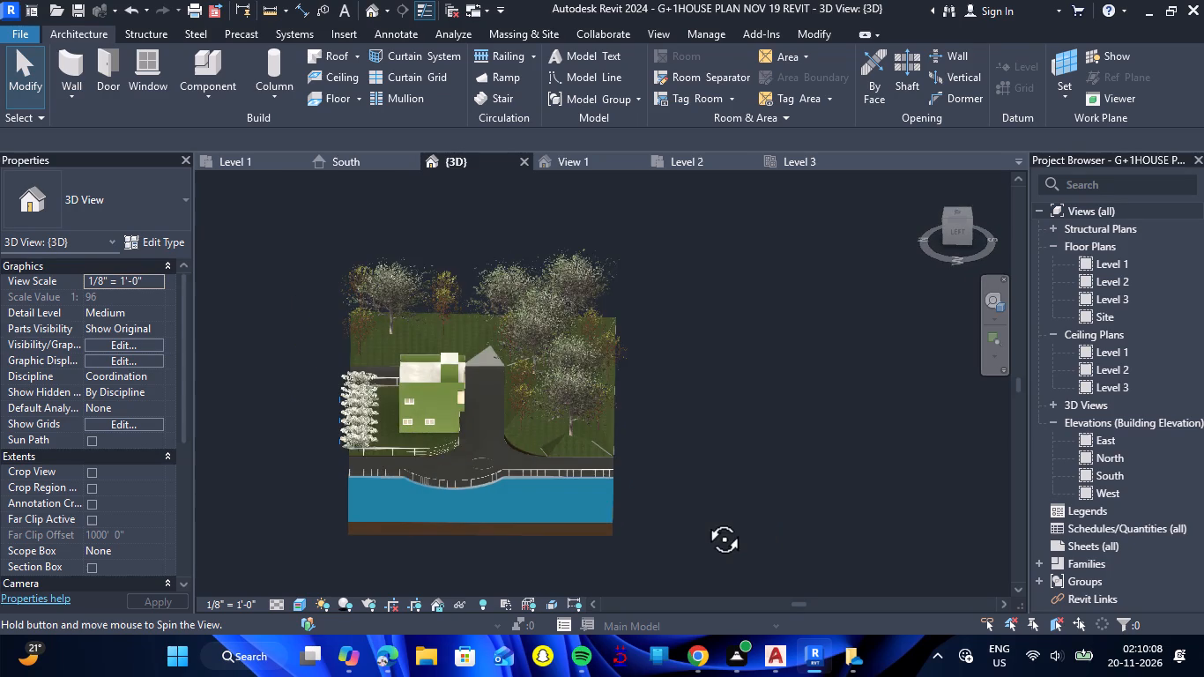
pyautogui.moveTo(704, 519); pyautogui.dragTo(702, 529)
pyautogui.keyDown('shift'); pyautogui.moveTo(704, 519); pyautogui.dragTo(702, 529, button='right'); pyautogui.keyUp('shift')
pyautogui.scroll(5, 481, 418)
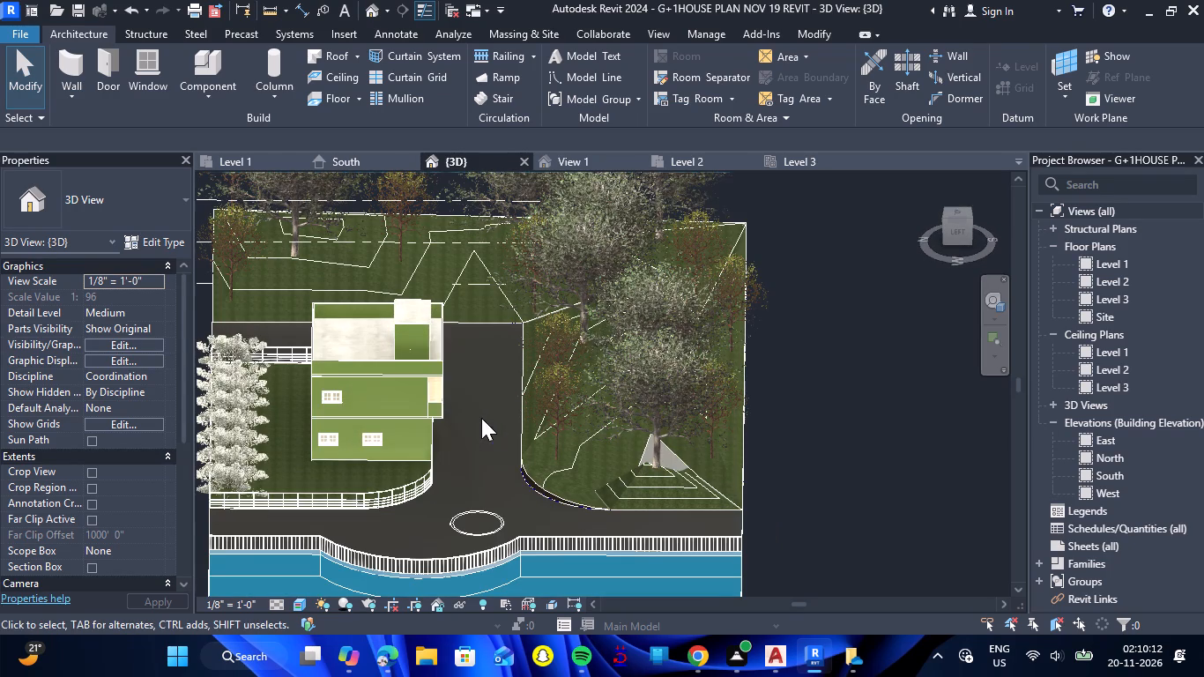
# On Level 1, load the M_Street Light - Standard family from the India library's Lighting, Architectural, External folder for component placement.
pyautogui.click(256, 170)
pyautogui.click(212, 58)
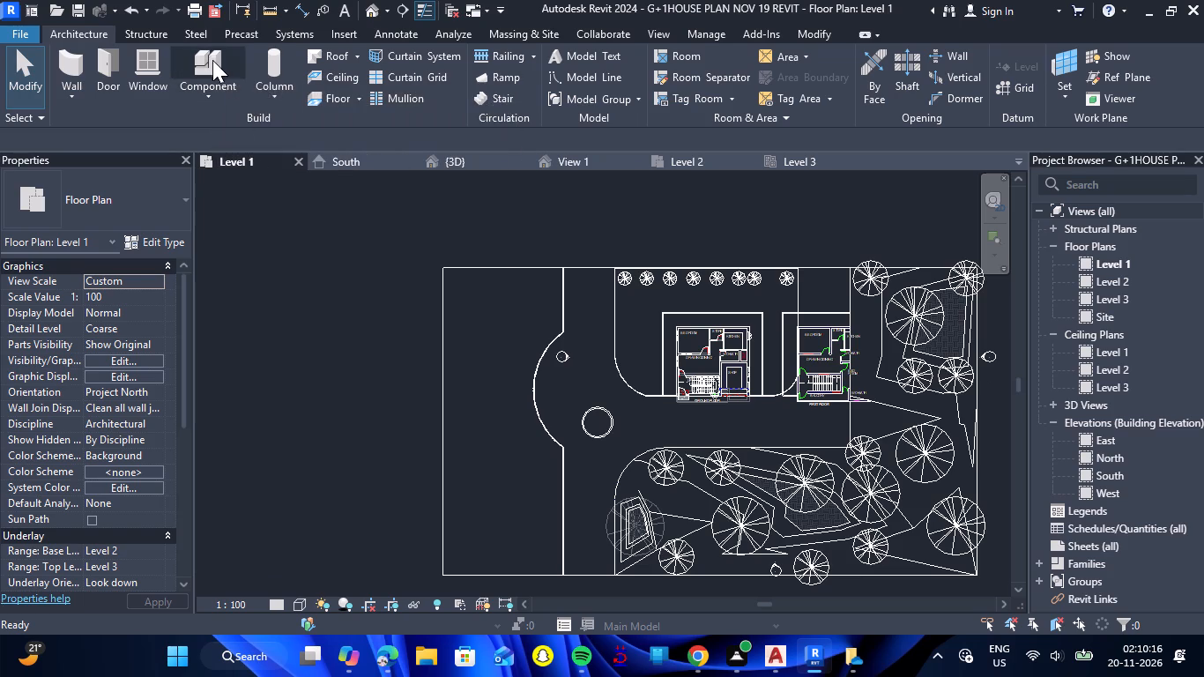
pyautogui.click(757, 88)
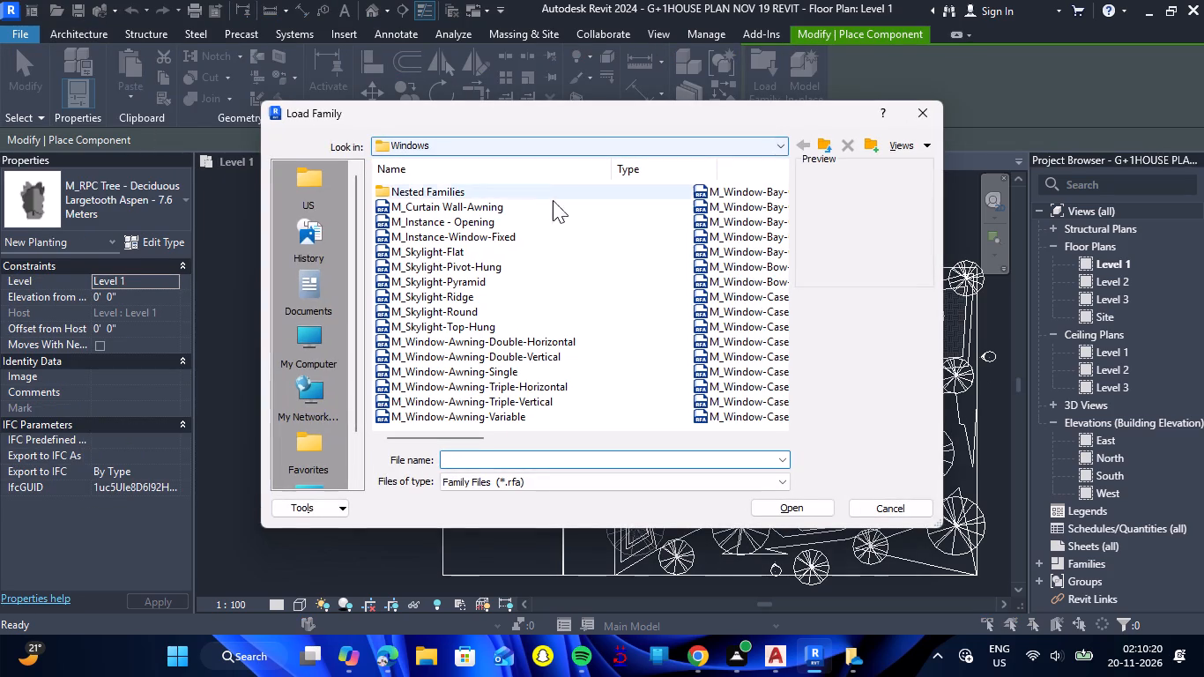
pyautogui.click(824, 147)
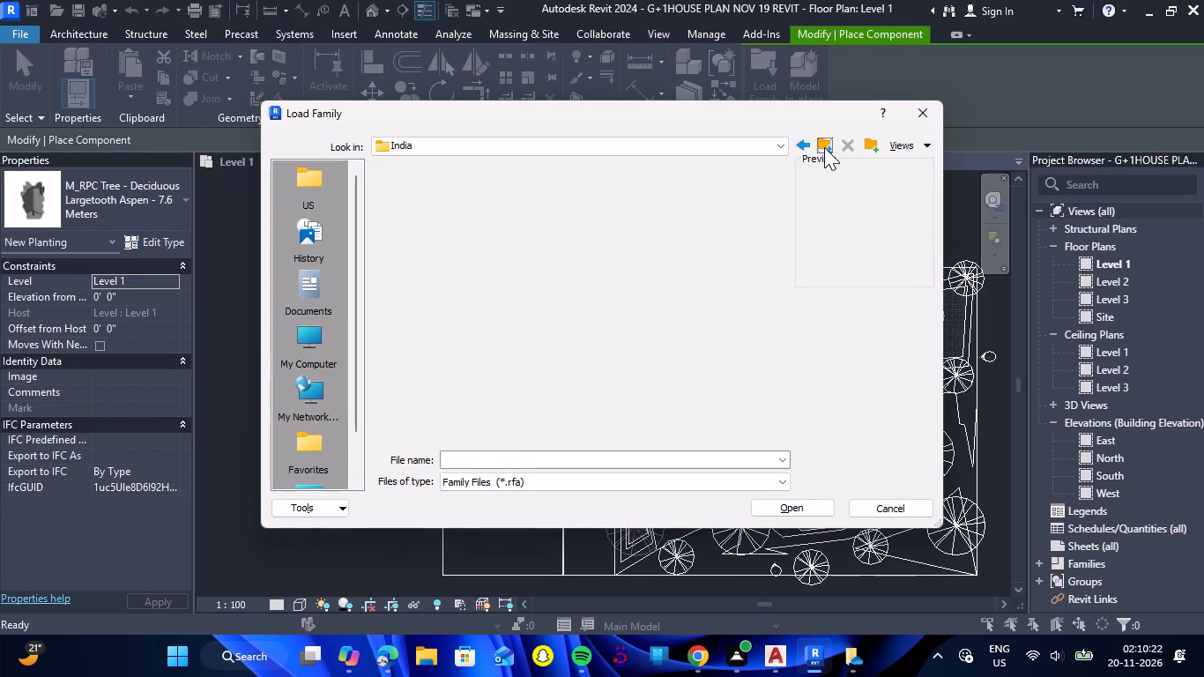
pyautogui.click(654, 190)
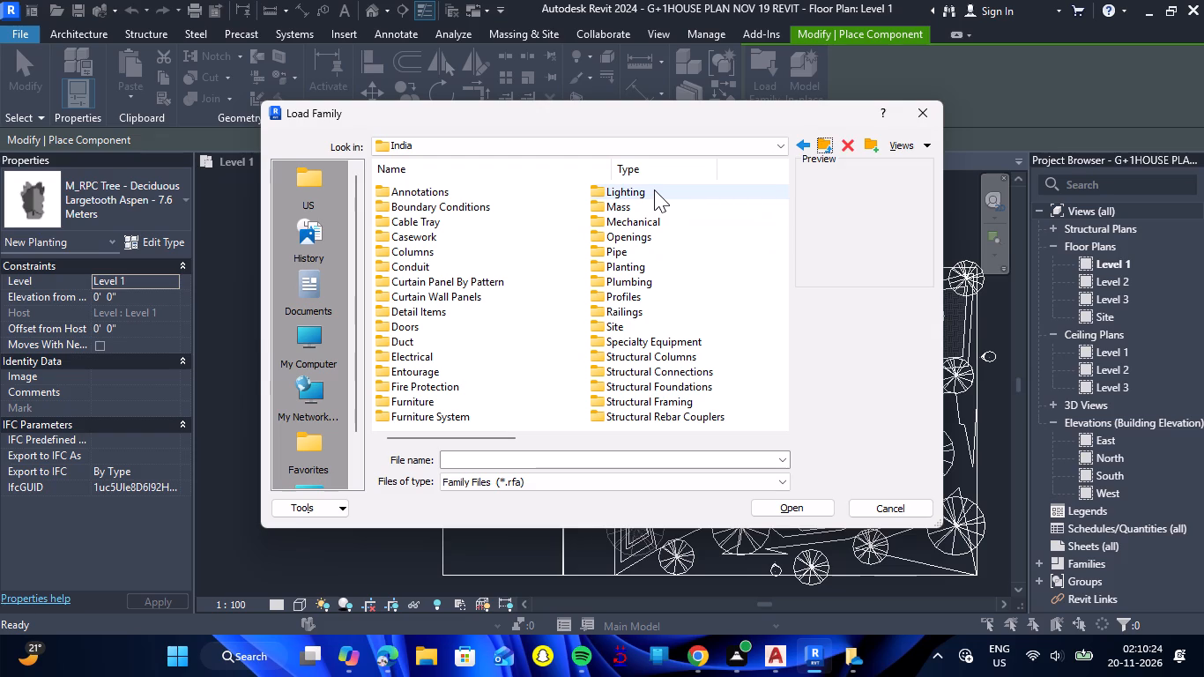
pyautogui.doubleClick(654, 190)
pyautogui.doubleClick(455, 194)
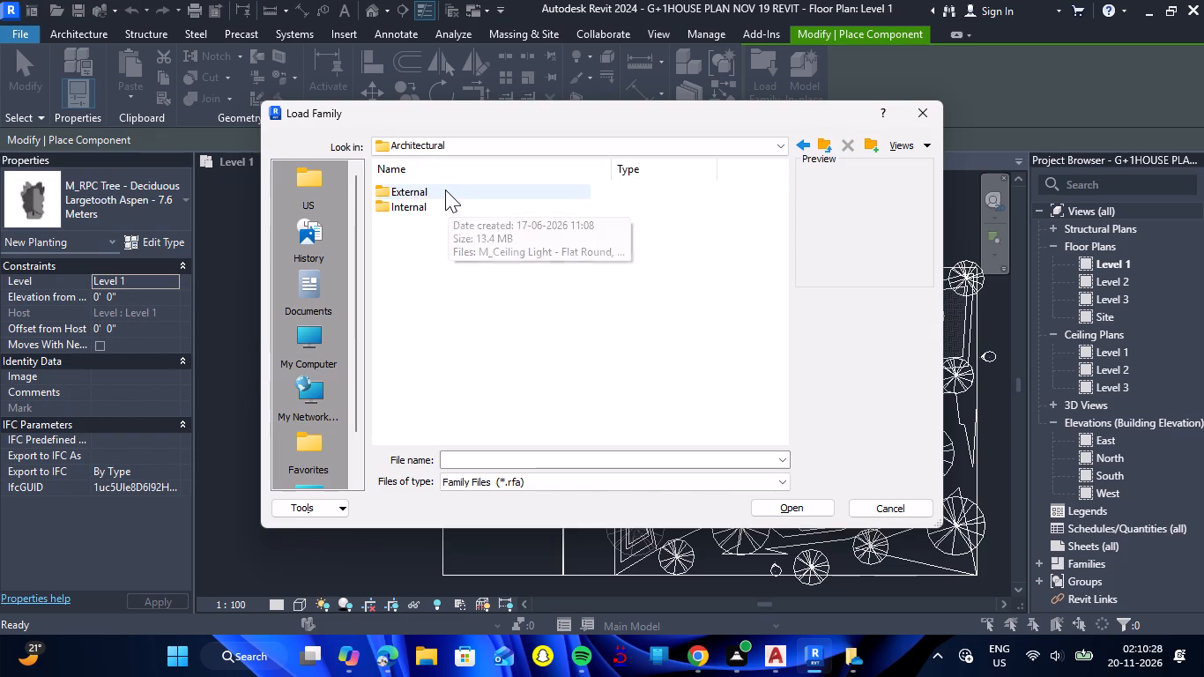
pyautogui.doubleClick(445, 190)
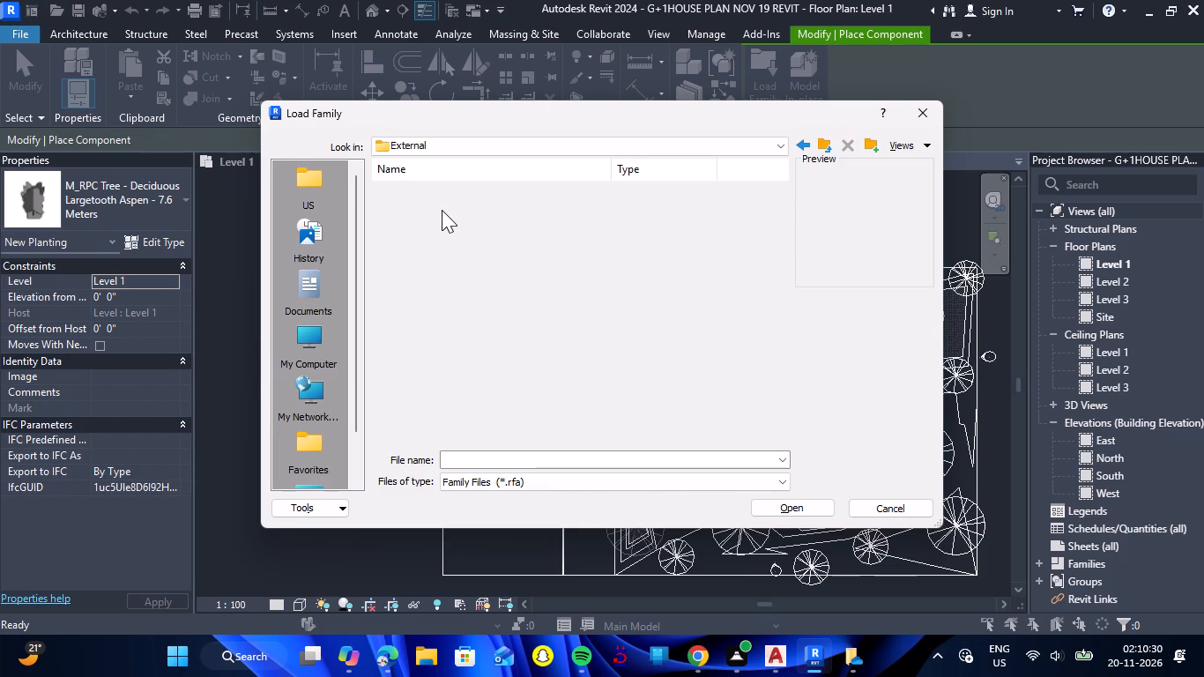
pyautogui.click(440, 197)
pyautogui.click(451, 210)
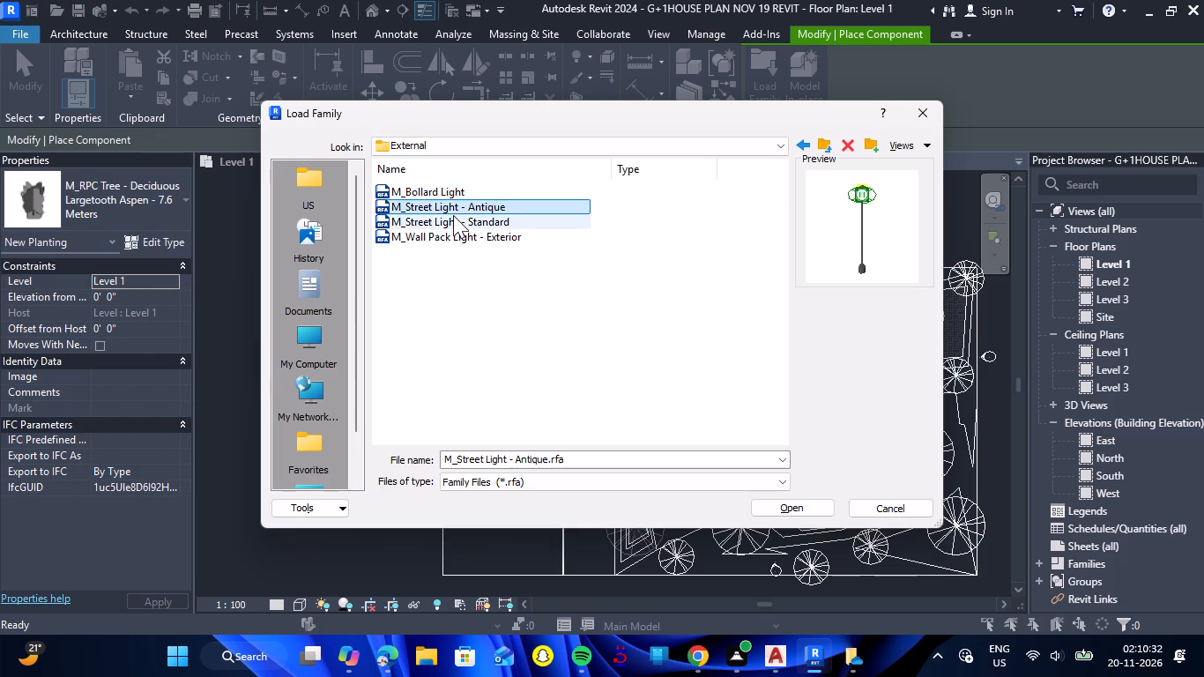
pyautogui.click(453, 215)
pyautogui.click(456, 239)
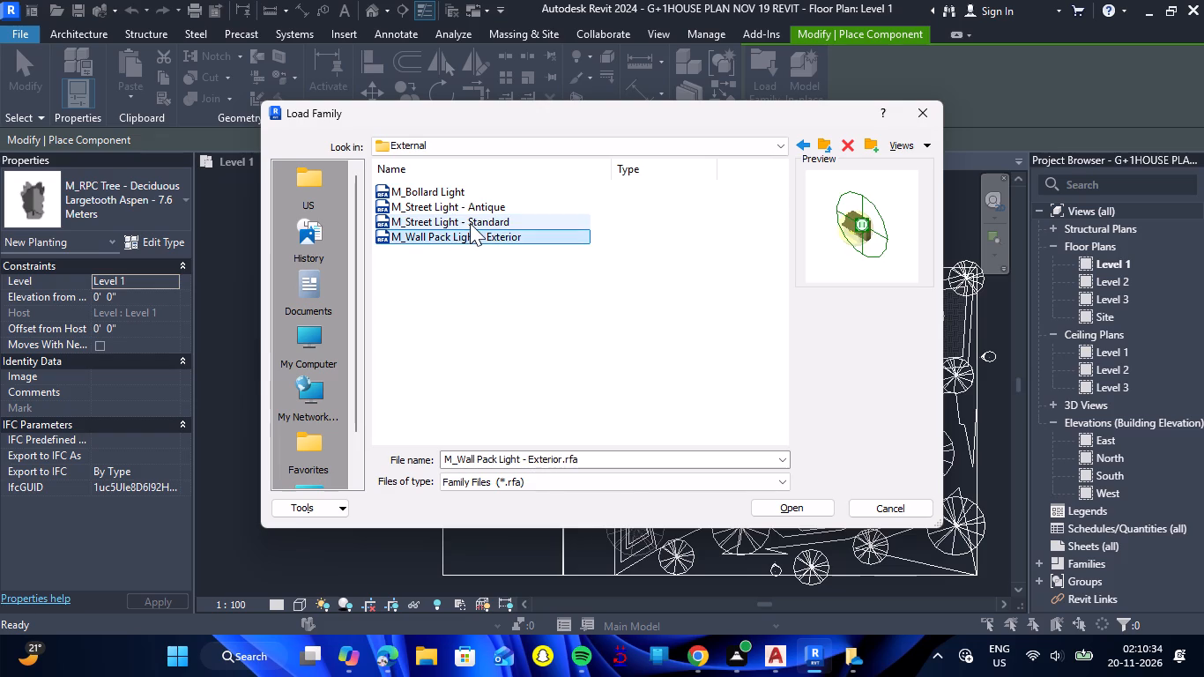
pyautogui.doubleClick(470, 223)
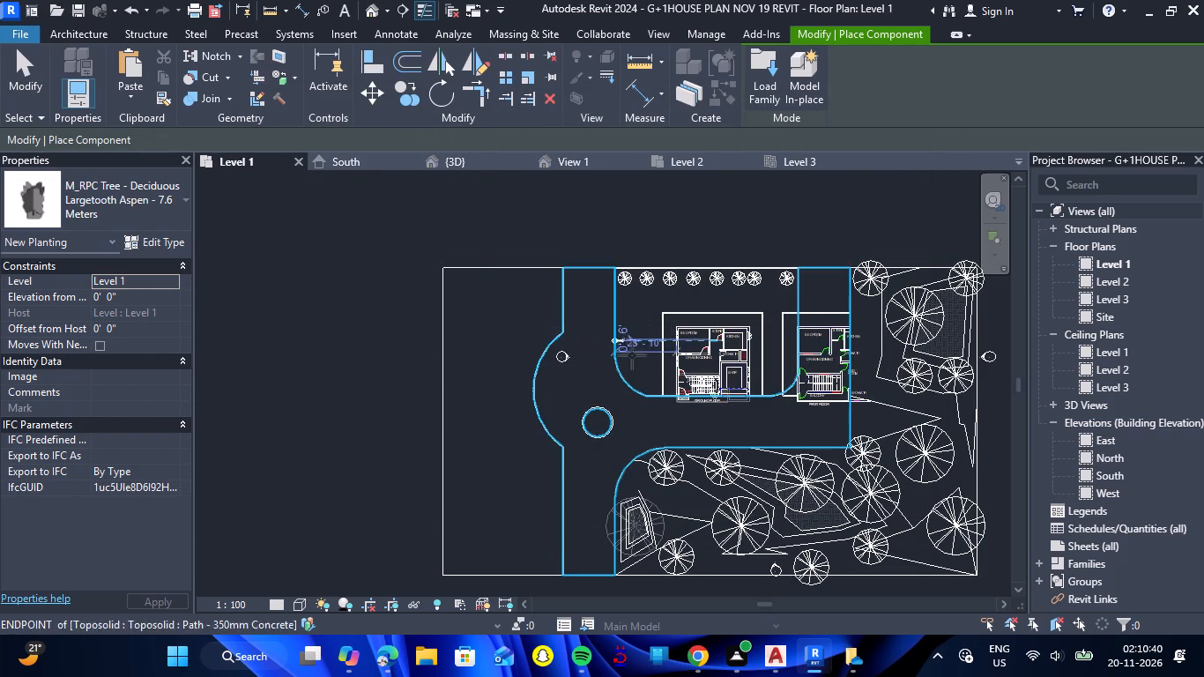
# Place four 400W Halogen - 120V street lights along the road edge beside the house, with the last near the start of the curve.
pyautogui.scroll(5, 635, 366)
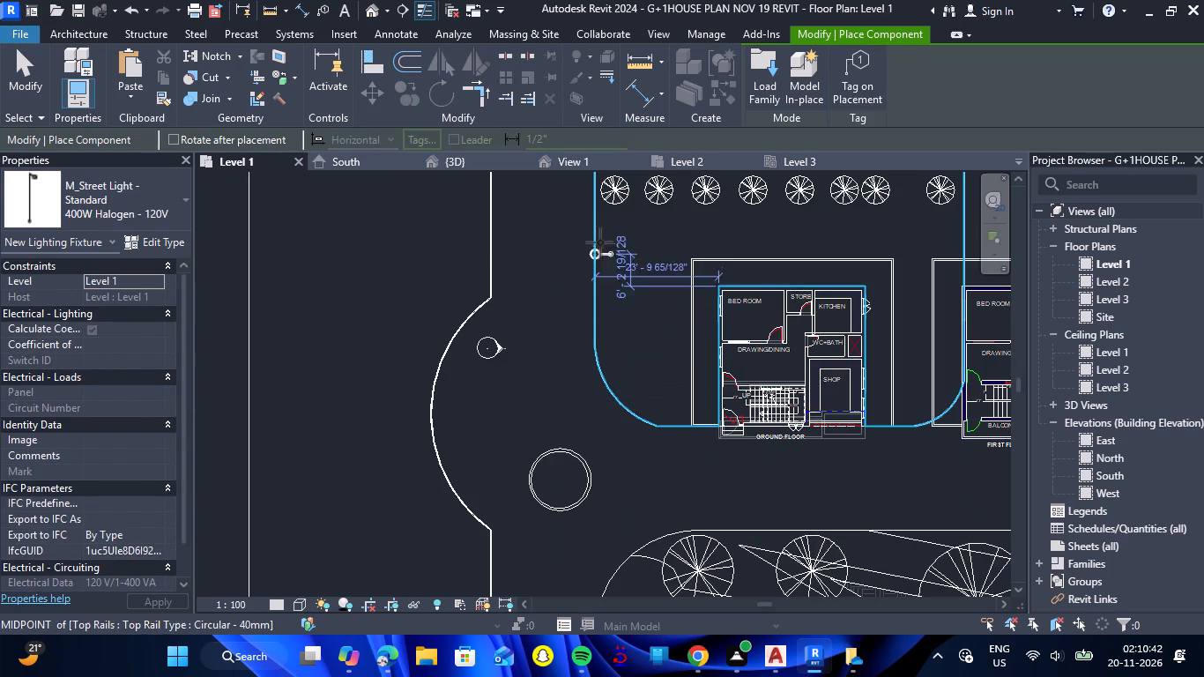
pyautogui.scroll(5, 584, 237)
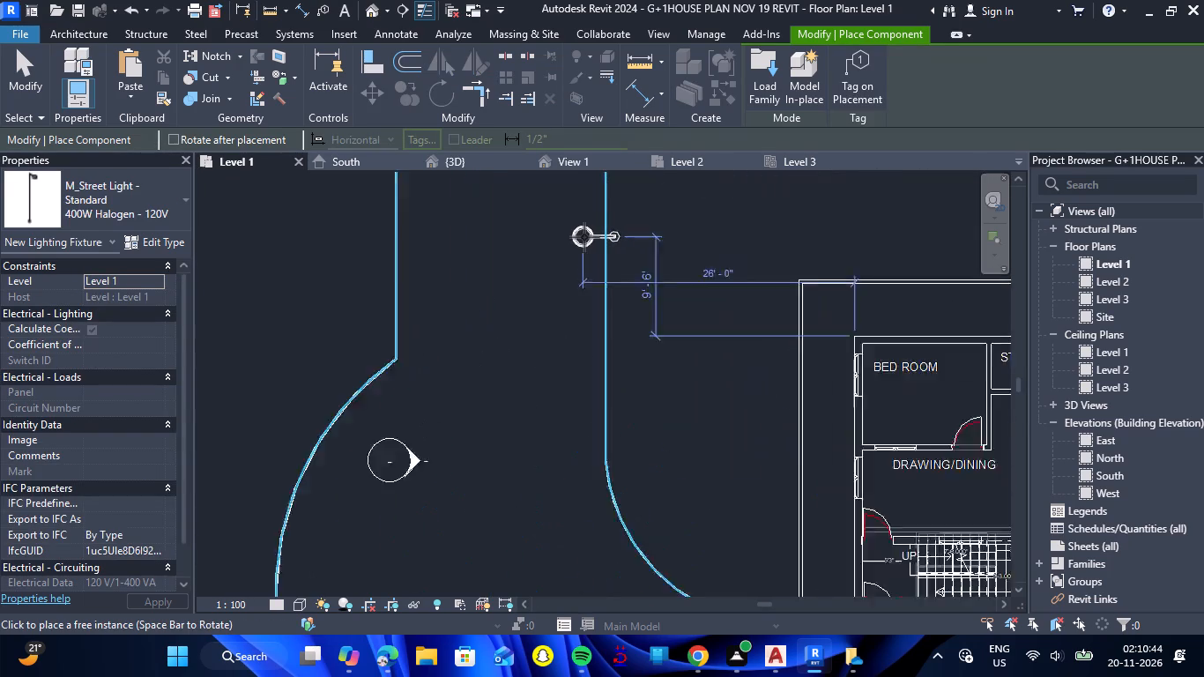
pyautogui.scroll(2, 584, 237)
pyautogui.click(584, 237)
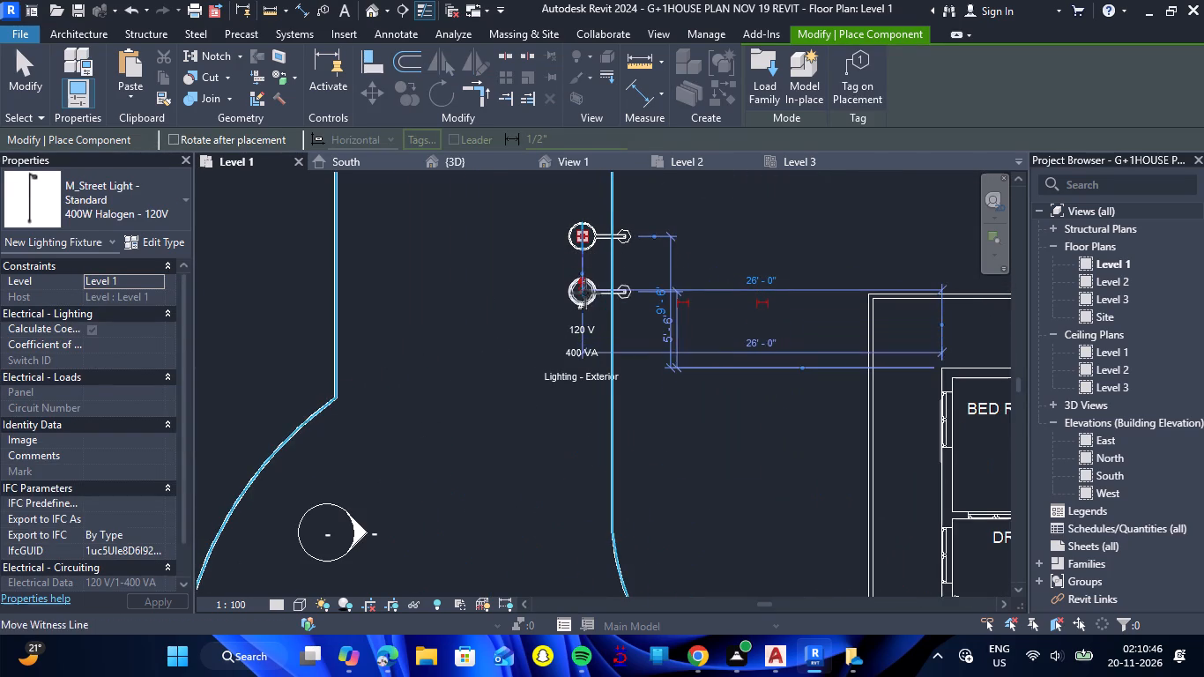
pyautogui.click(585, 344)
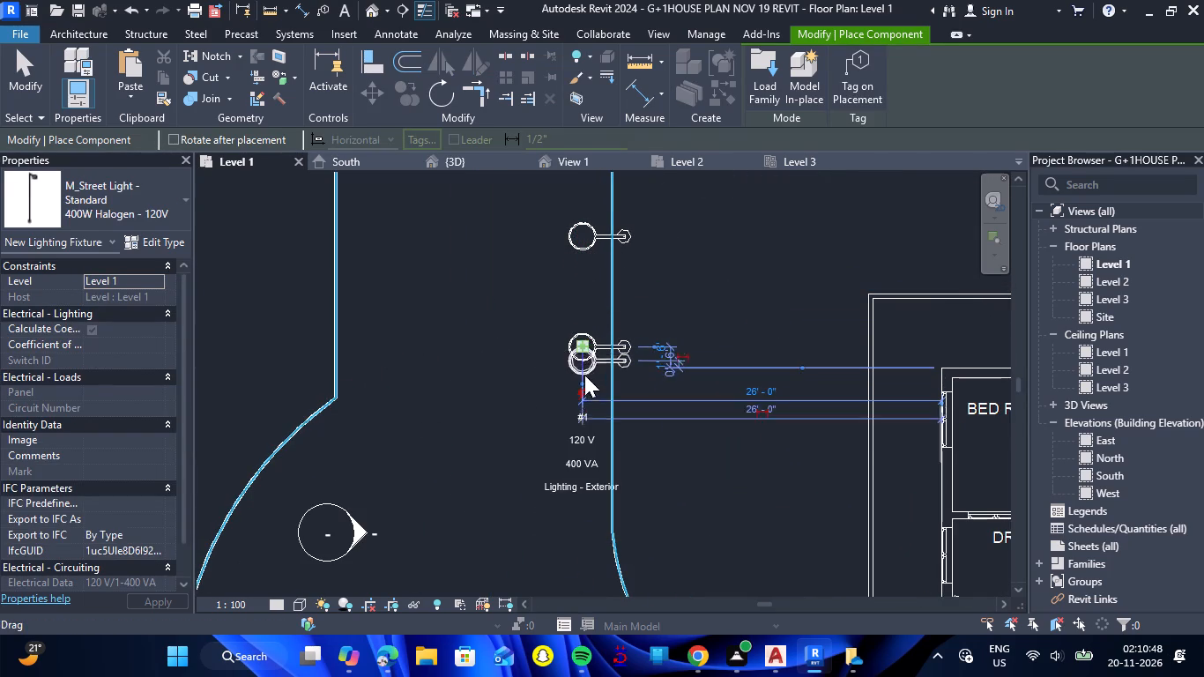
pyautogui.scroll(-5, 583, 427)
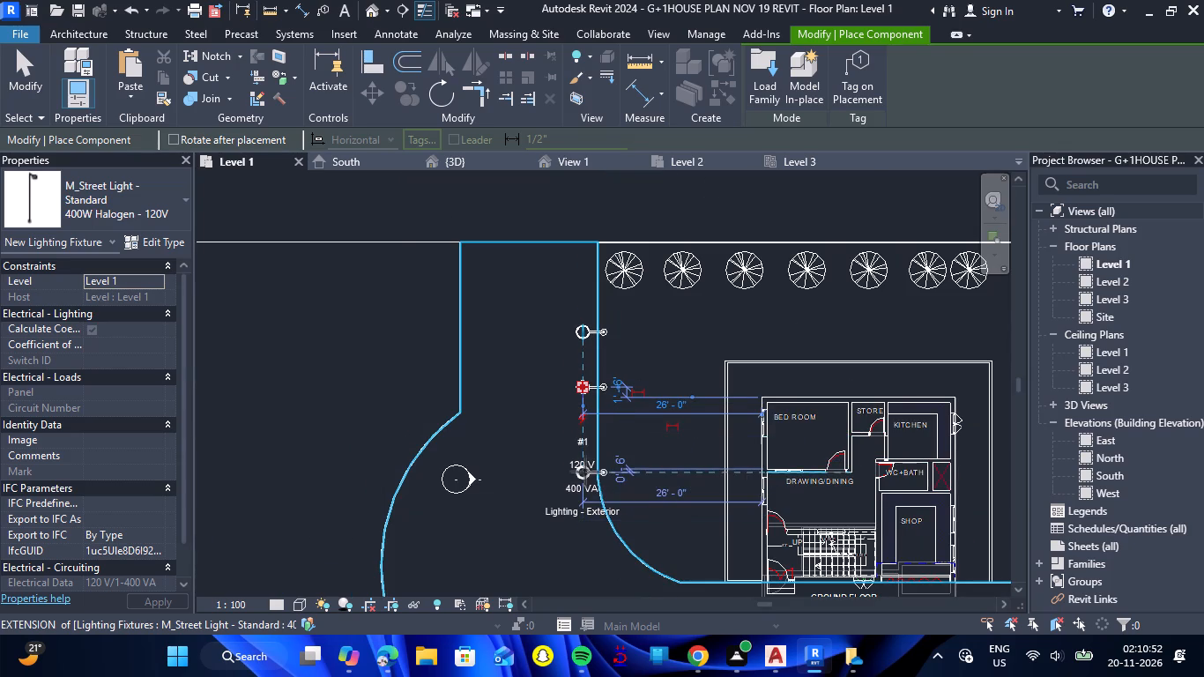
pyautogui.click(585, 468)
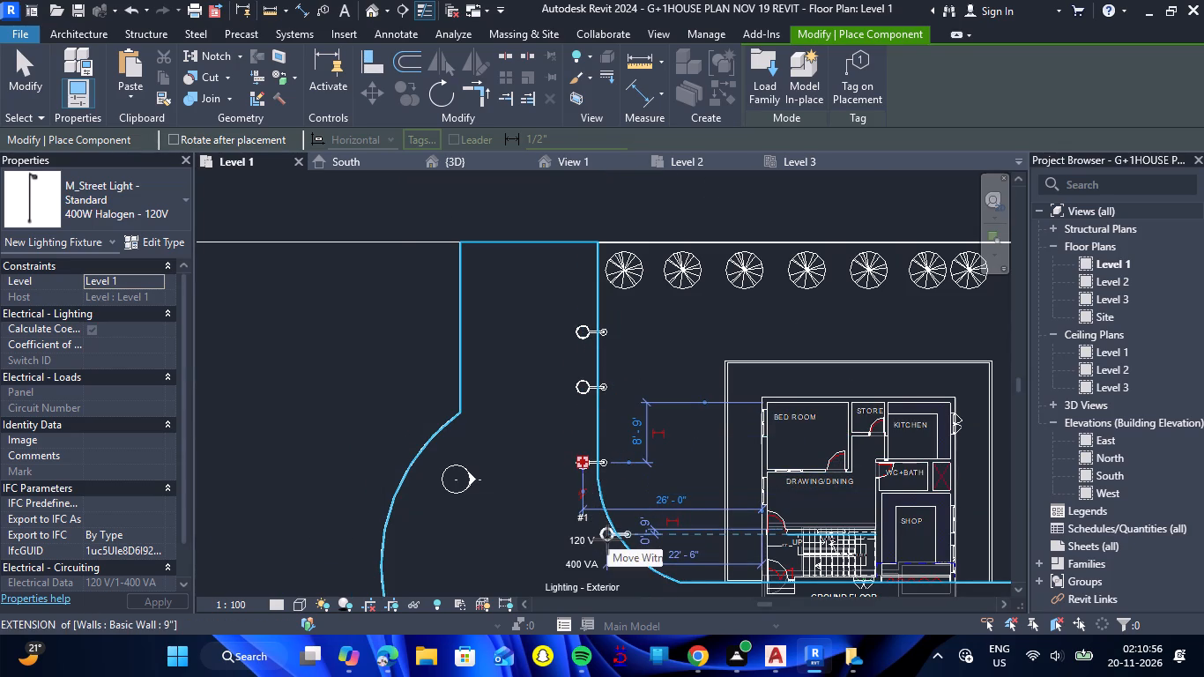
pyautogui.click(607, 539)
# Place three street lights in a row on the road in front of the ground floor plan.
pyautogui.scroll(-2, 627, 468)
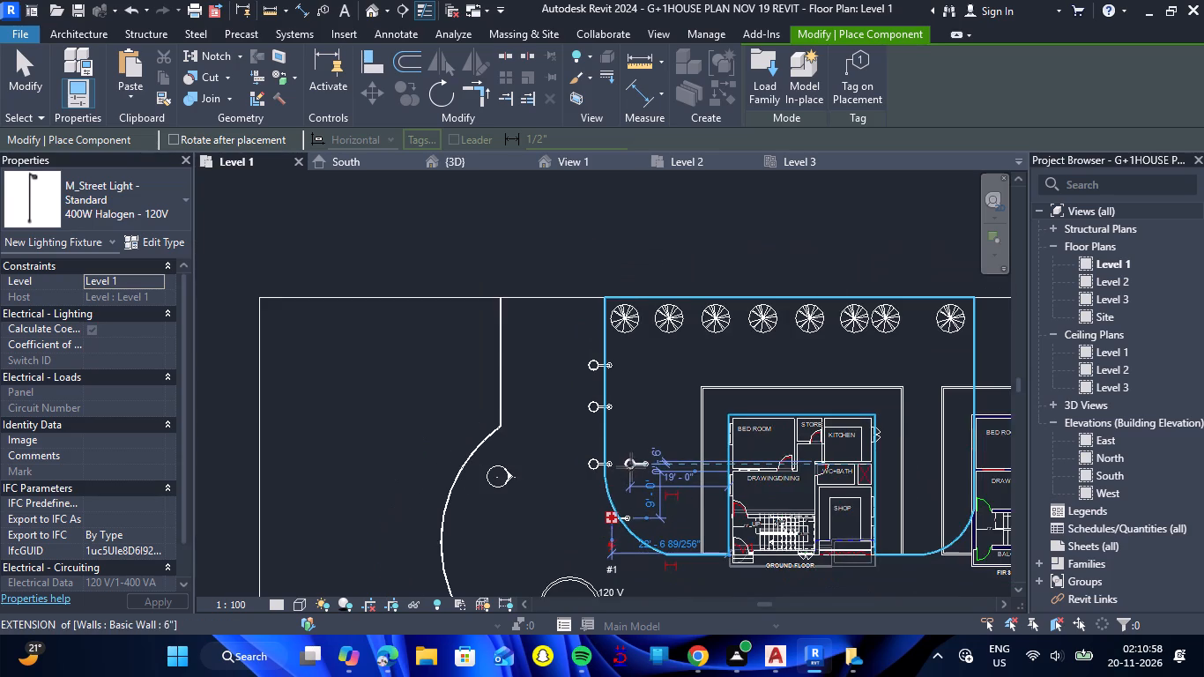
pyautogui.scroll(-4, 631, 467)
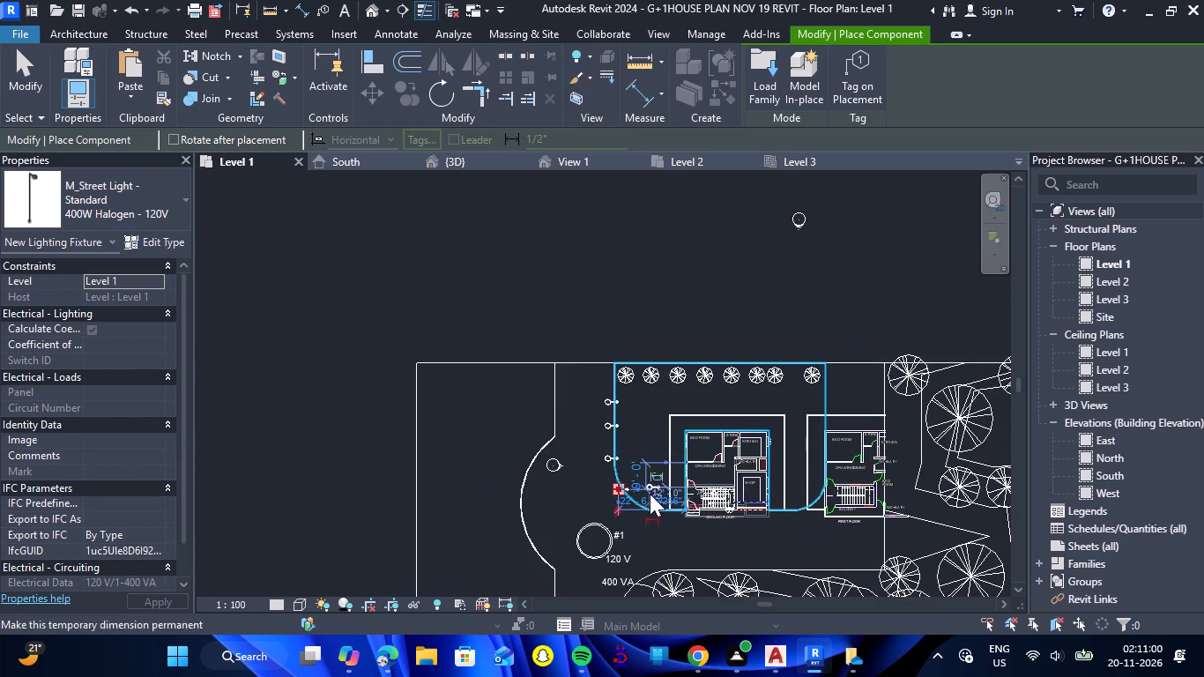
pyautogui.scroll(5, 650, 494)
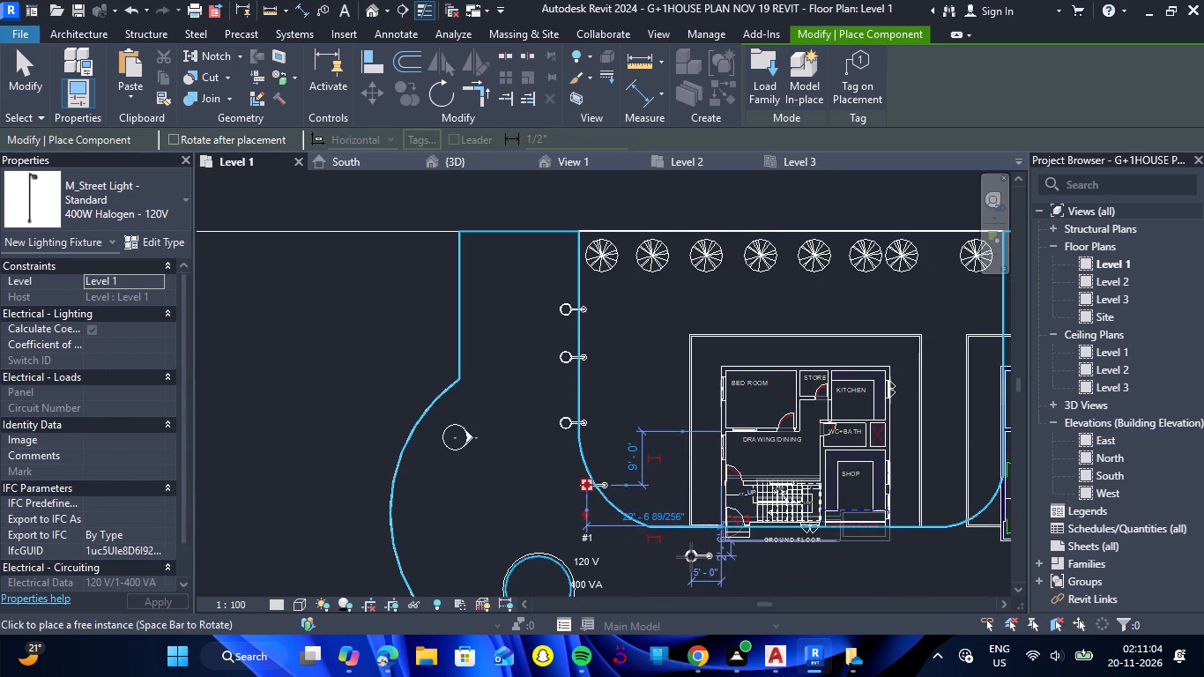
pyautogui.scroll(-3, 640, 473)
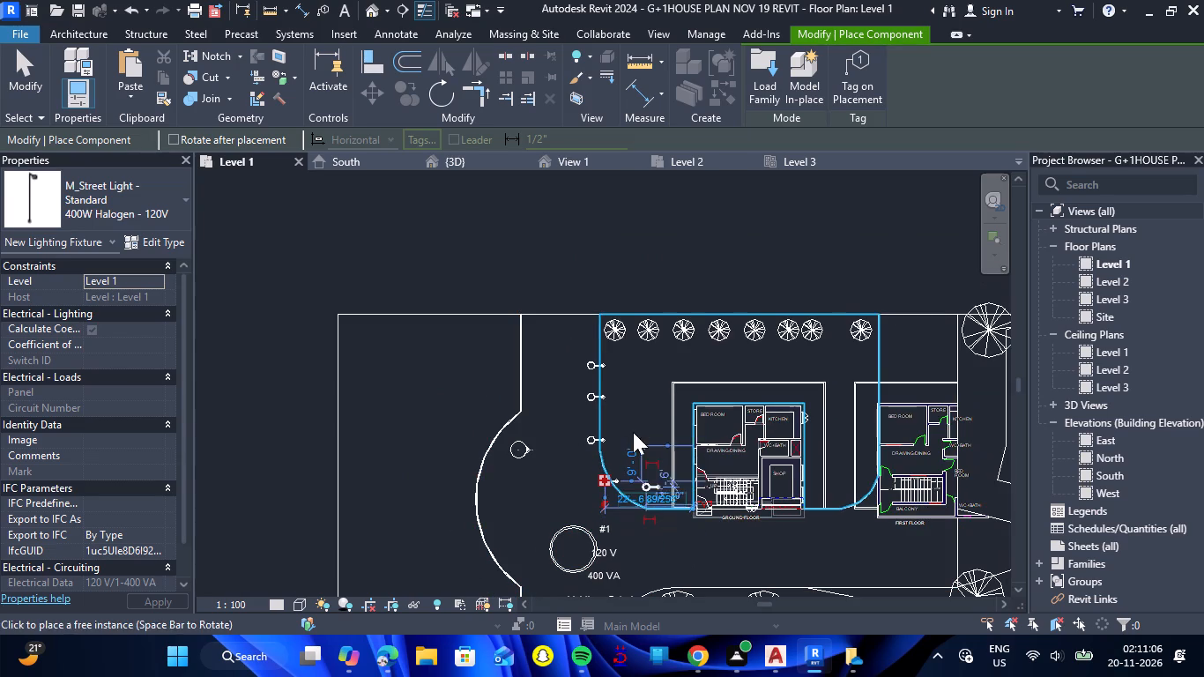
pyautogui.click(665, 539)
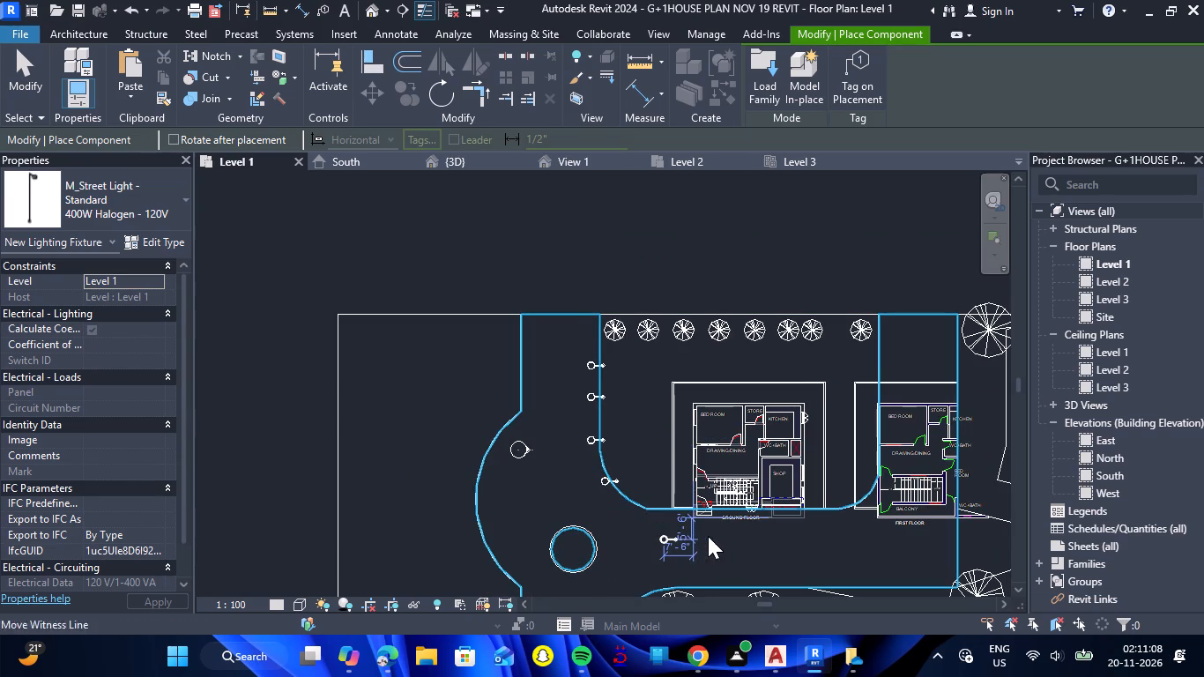
pyautogui.click(741, 545)
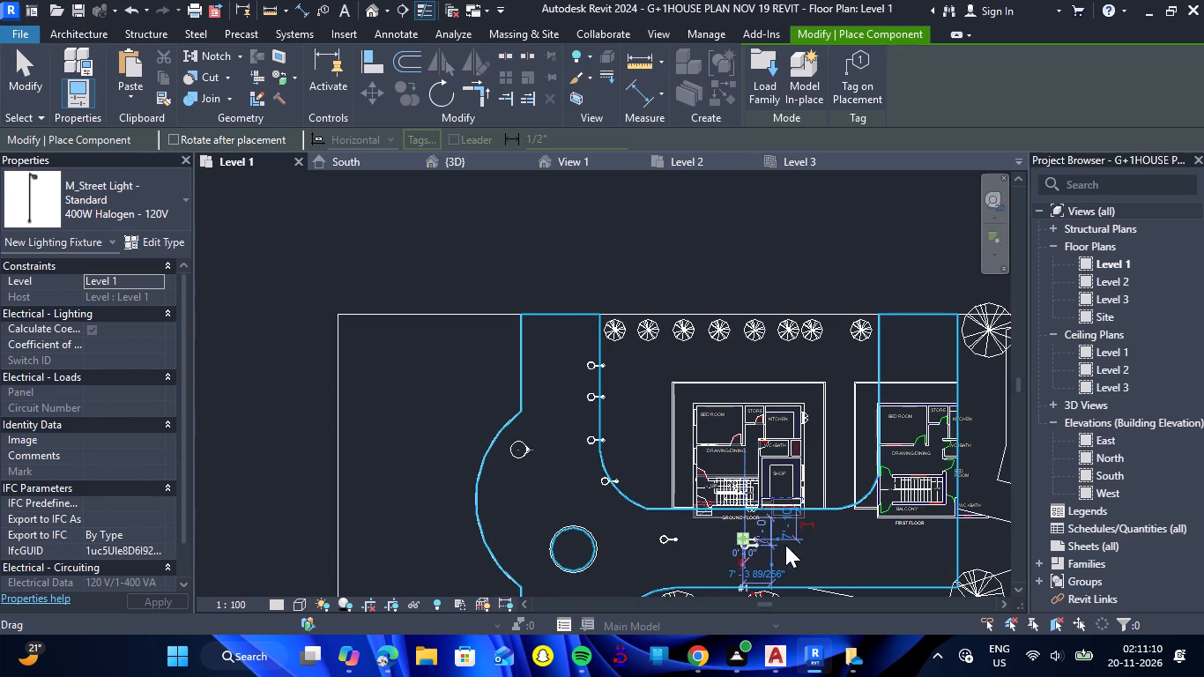
pyautogui.click(813, 540)
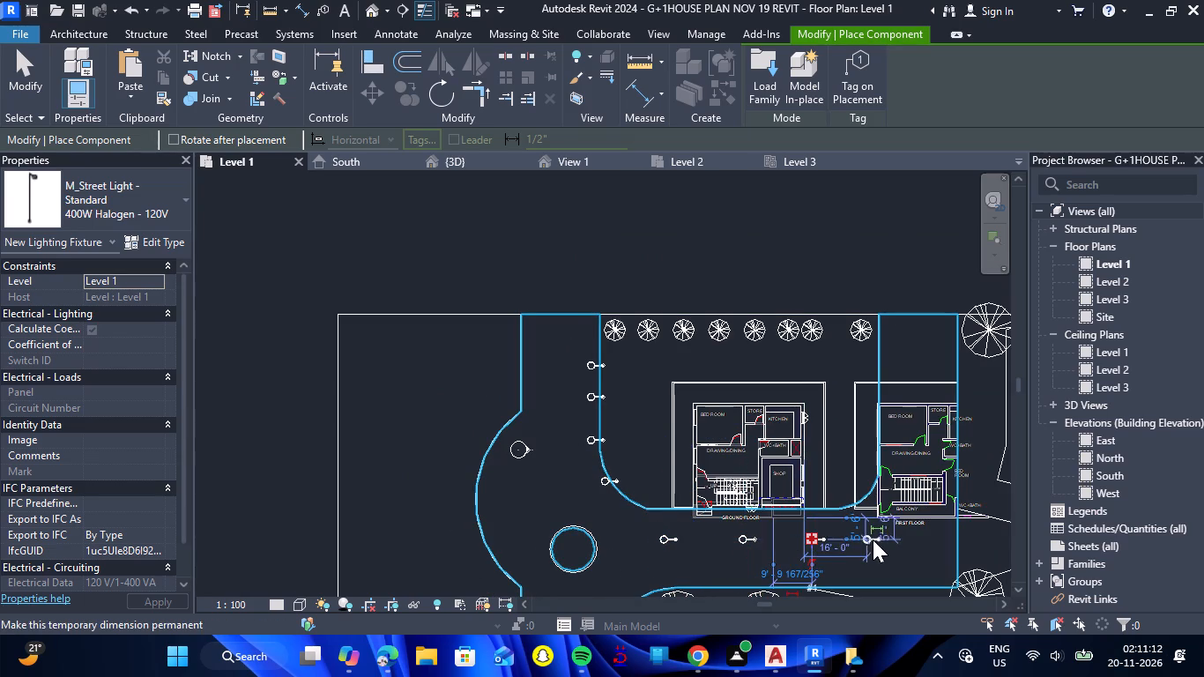
pyautogui.click(880, 539)
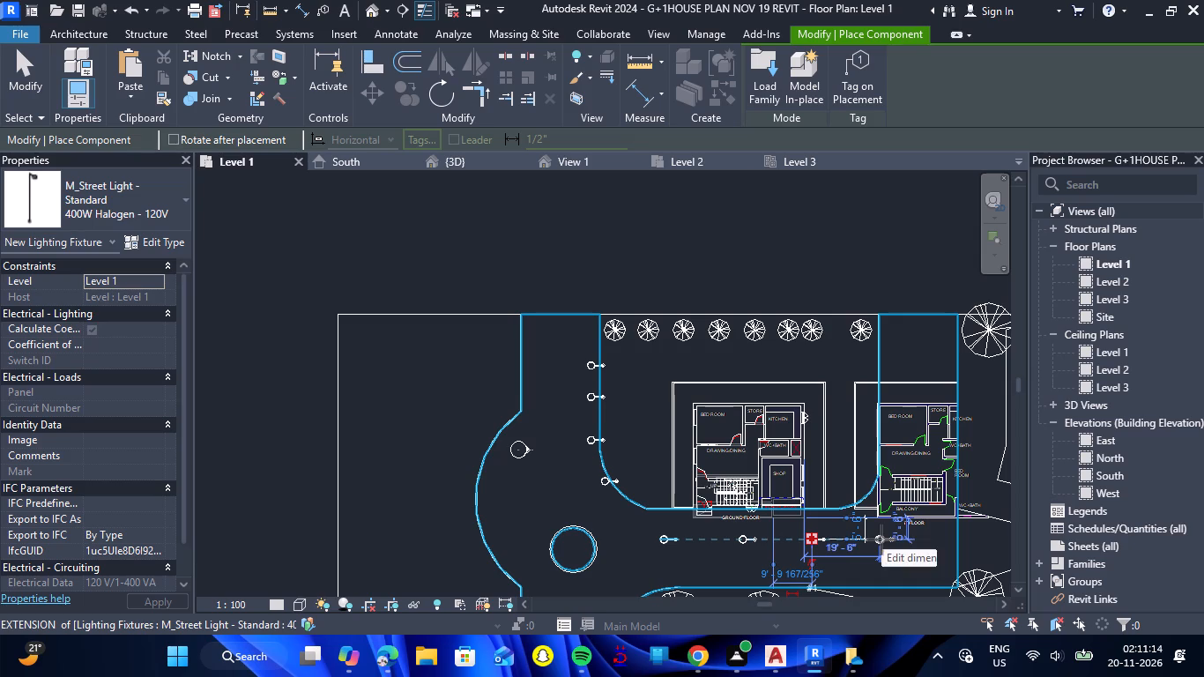
pyautogui.press('Escape')
pyautogui.press('Escape')
# Rotate the first two street lights in front of the ground floor so their arms point toward the house.
pyautogui.scroll(5, 679, 553)
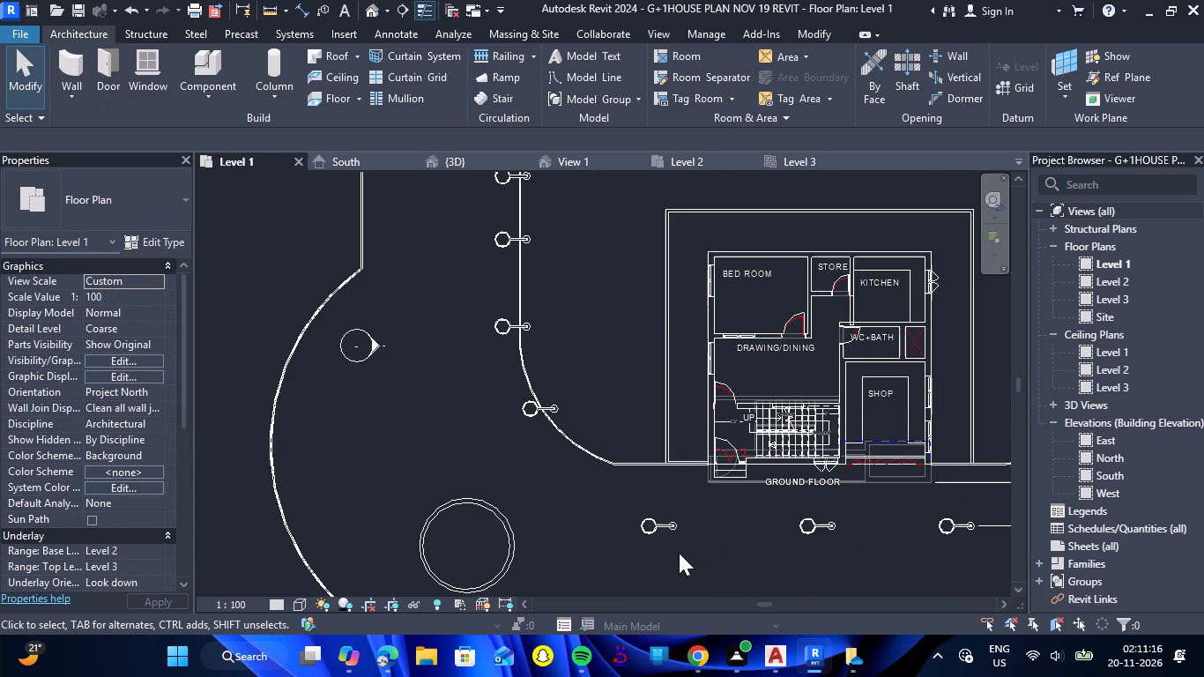
pyautogui.click(652, 531)
pyautogui.press('space')
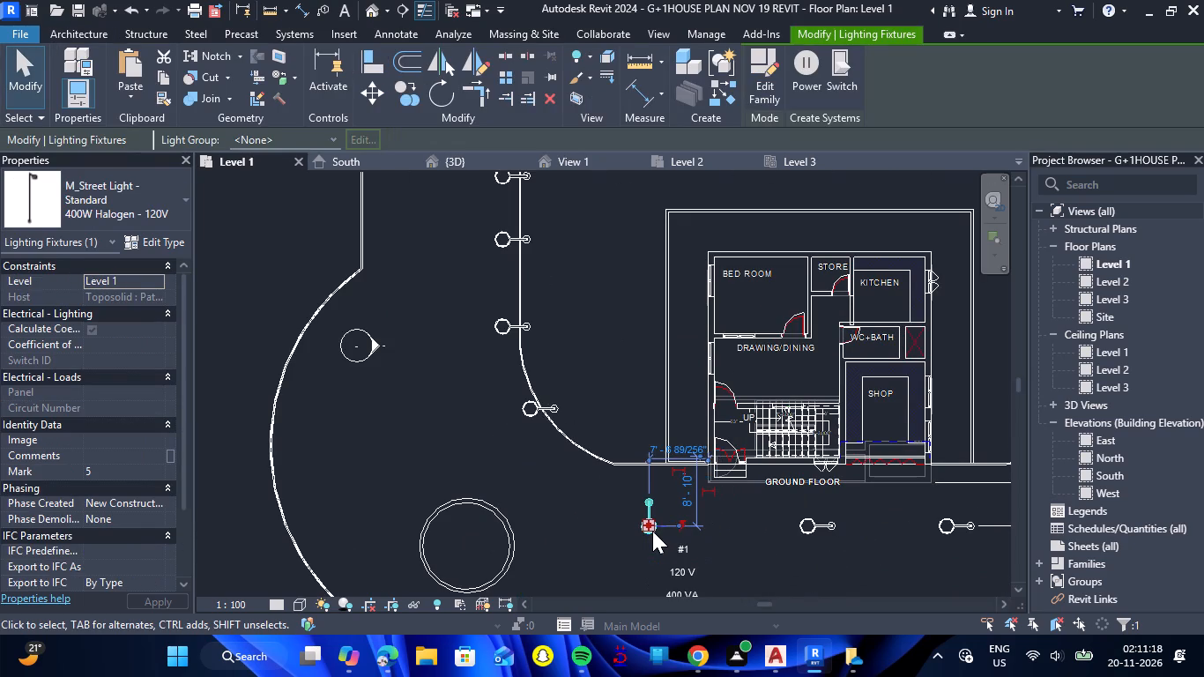
pyautogui.click(812, 528)
pyautogui.press('space')
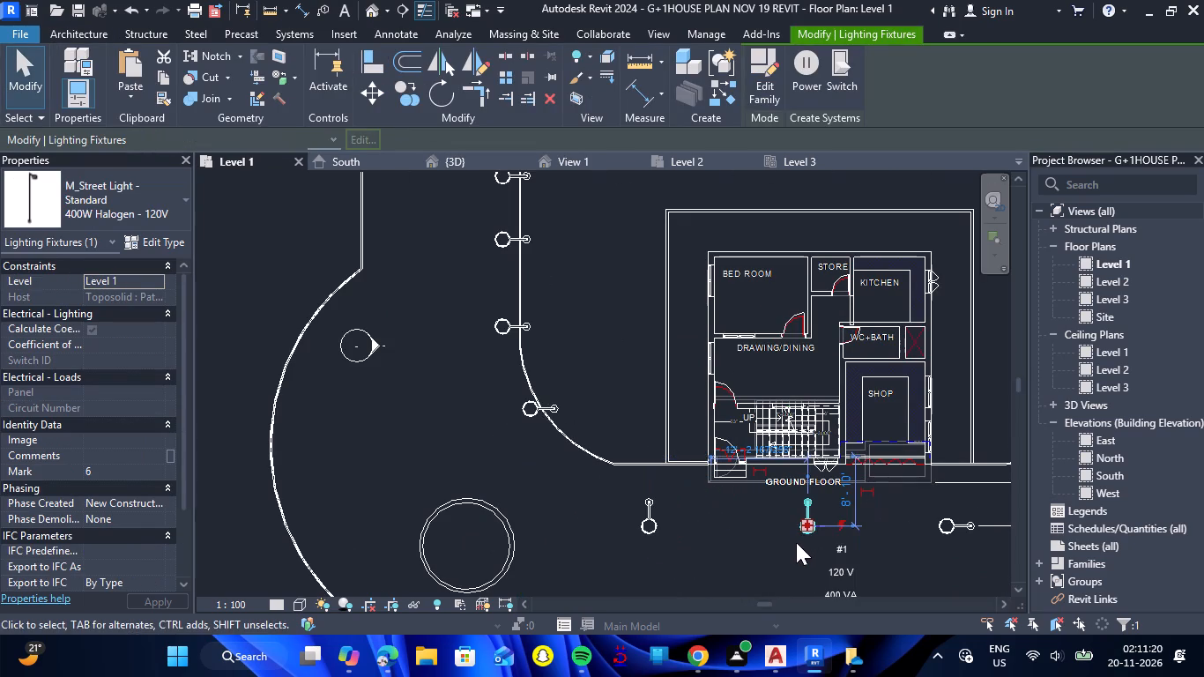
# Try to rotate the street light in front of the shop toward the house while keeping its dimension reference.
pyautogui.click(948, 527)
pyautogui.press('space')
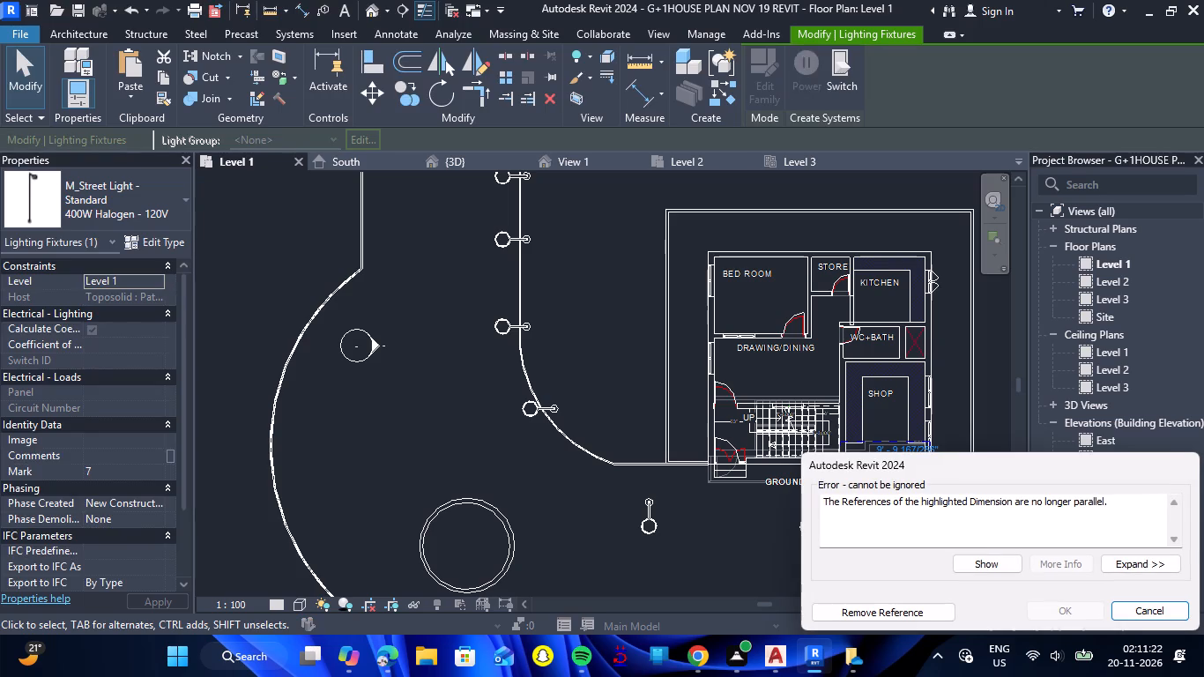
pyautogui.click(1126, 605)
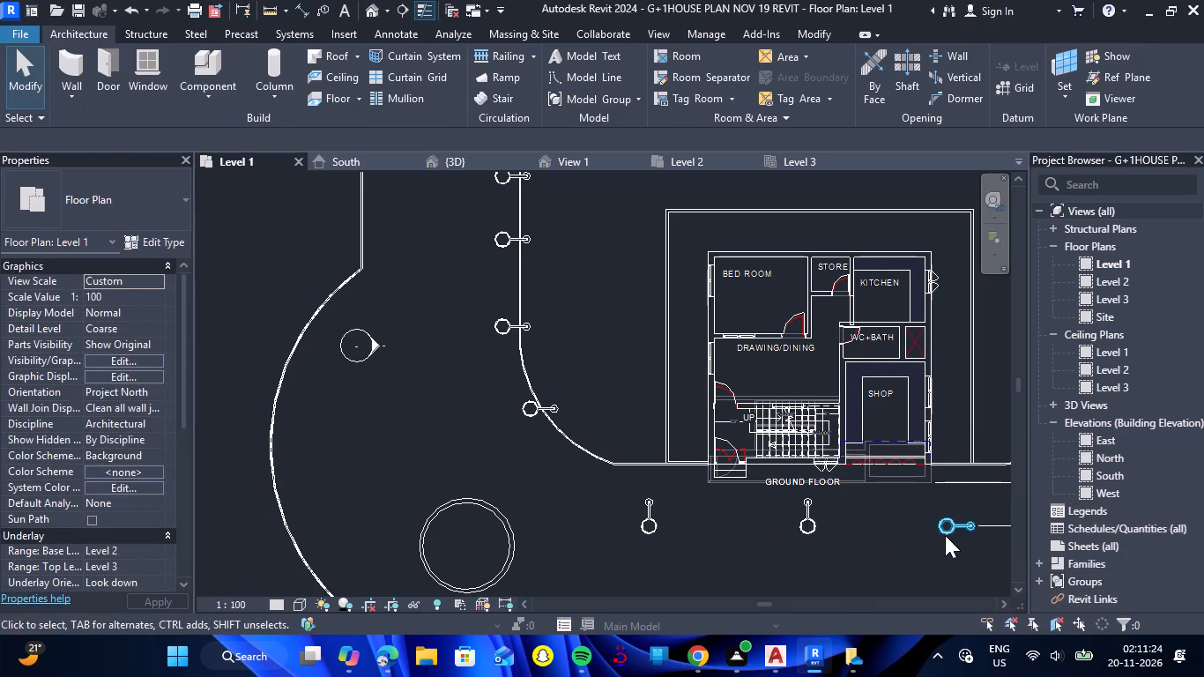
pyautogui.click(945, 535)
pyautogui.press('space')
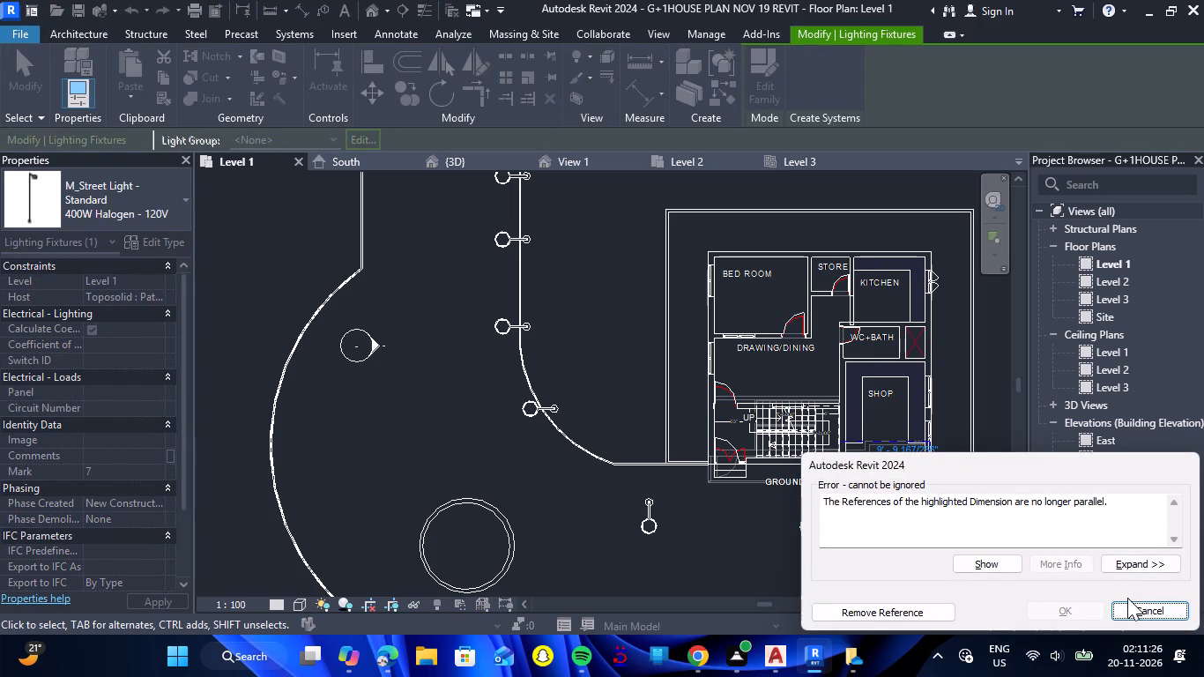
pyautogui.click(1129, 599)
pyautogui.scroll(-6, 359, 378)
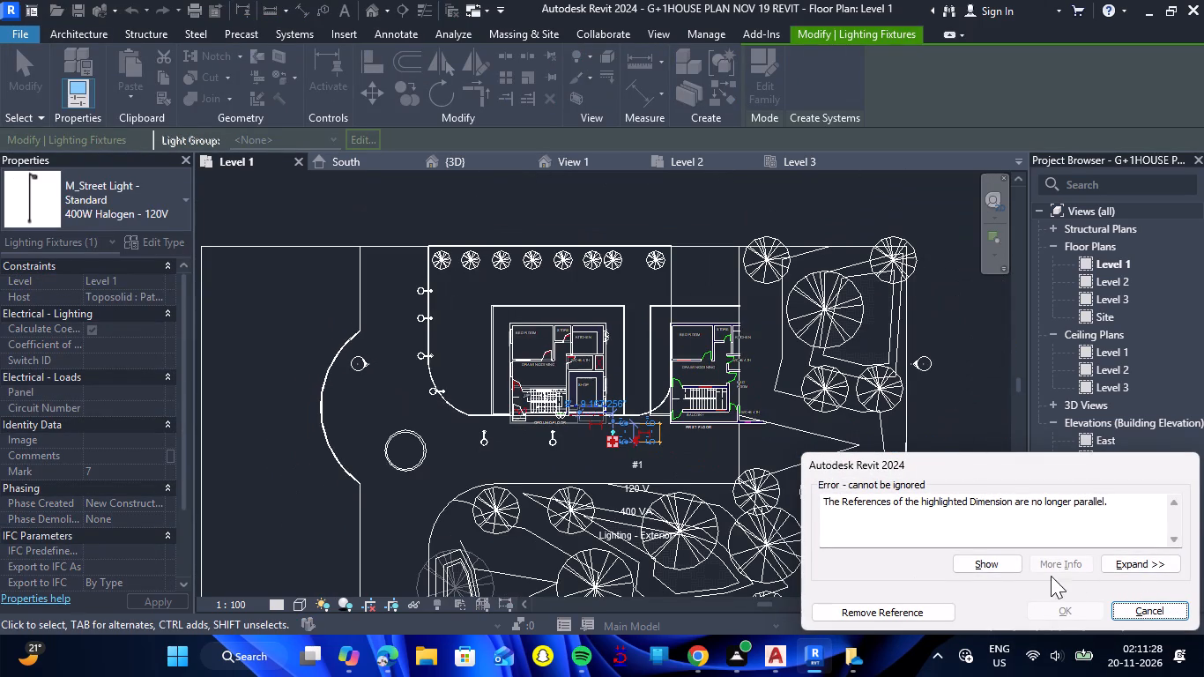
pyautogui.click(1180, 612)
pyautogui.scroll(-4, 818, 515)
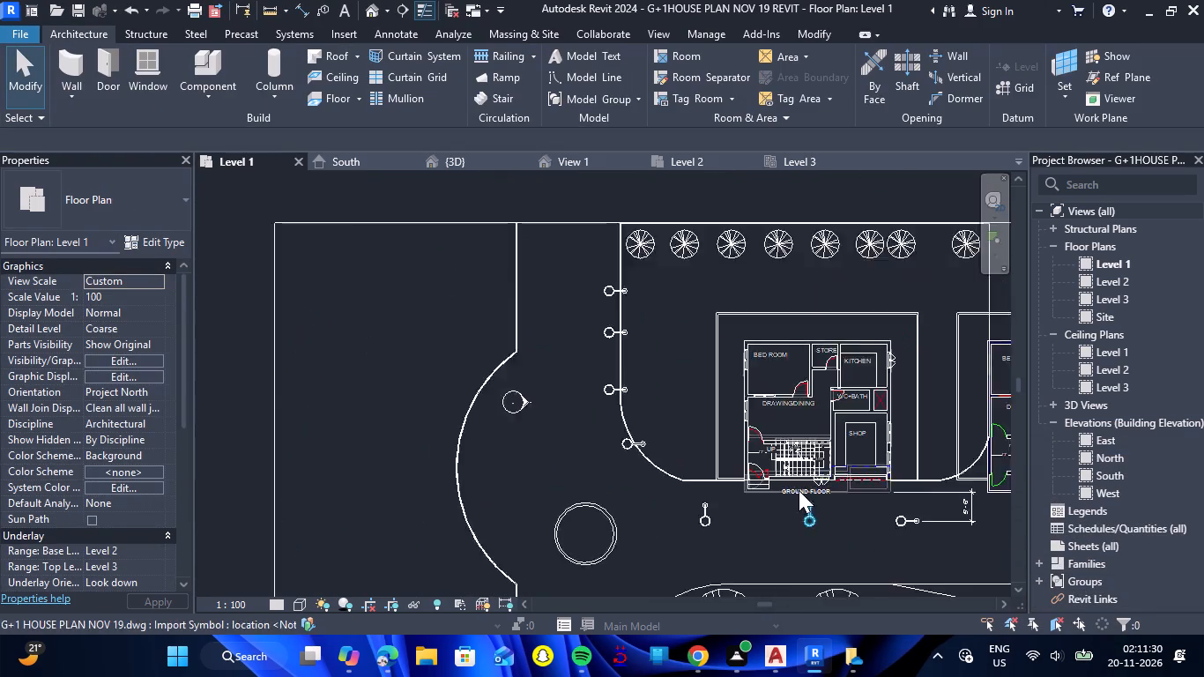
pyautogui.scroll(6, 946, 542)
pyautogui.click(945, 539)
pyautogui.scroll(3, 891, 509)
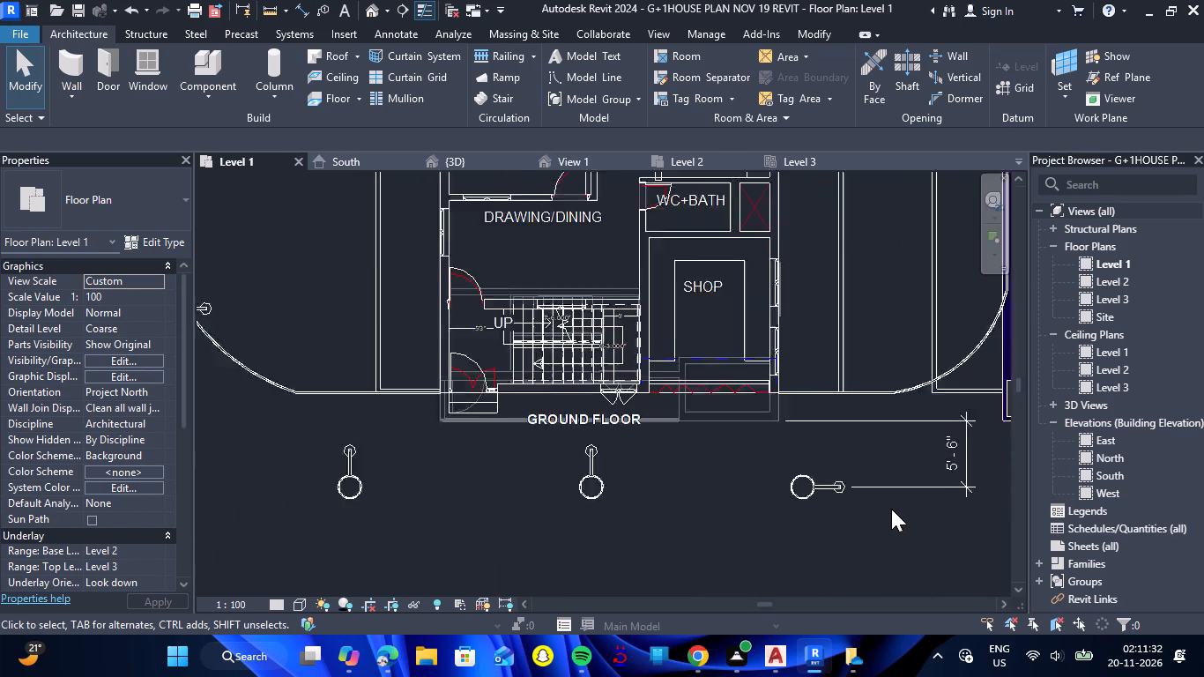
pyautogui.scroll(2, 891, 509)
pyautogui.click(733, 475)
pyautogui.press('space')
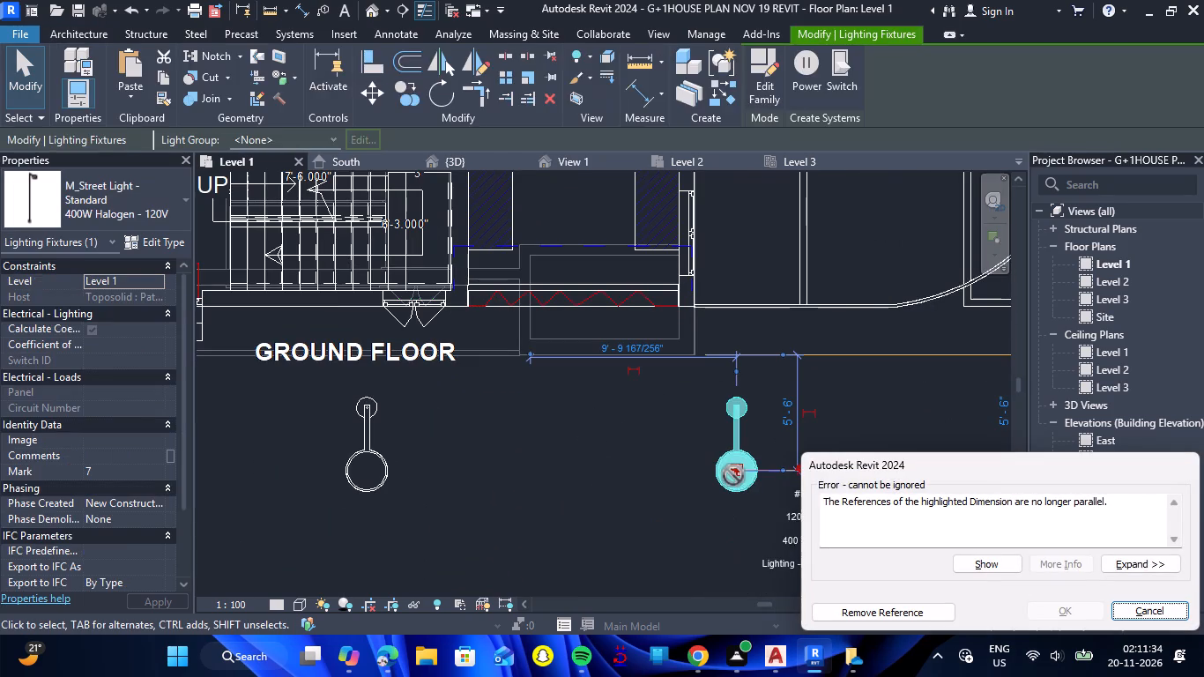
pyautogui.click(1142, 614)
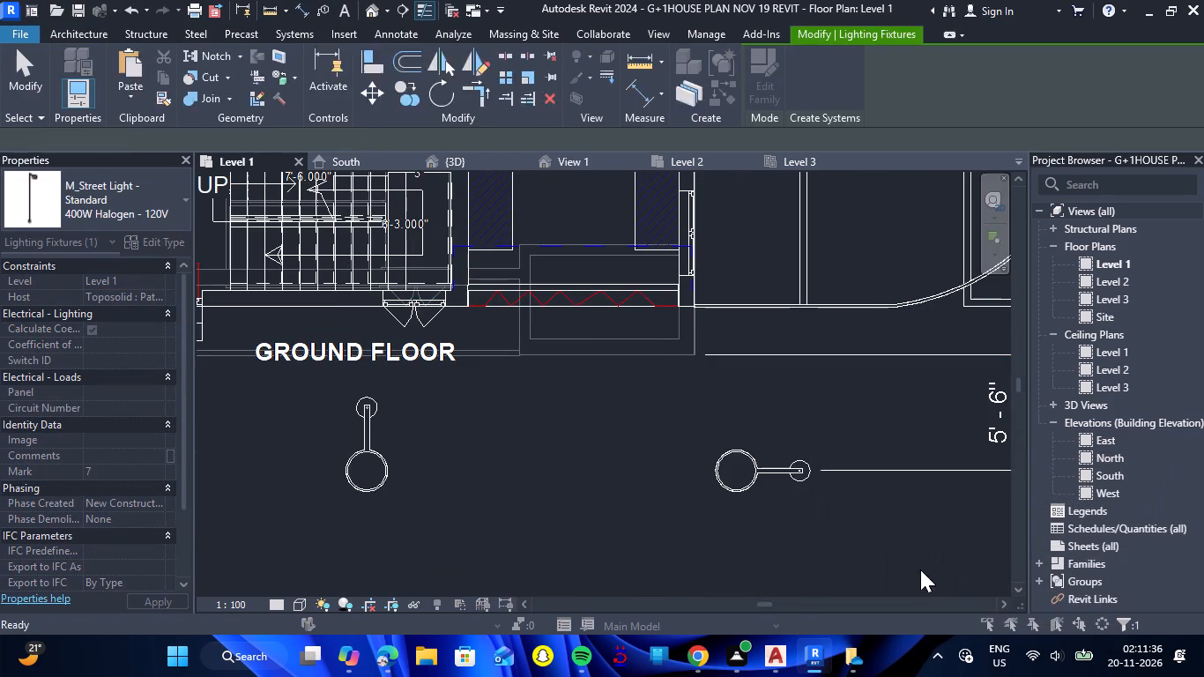
# Rotate the street light in front of the shop so its arm points toward the house, removing the dimension's reference.
pyautogui.click(754, 485)
pyautogui.press('space')
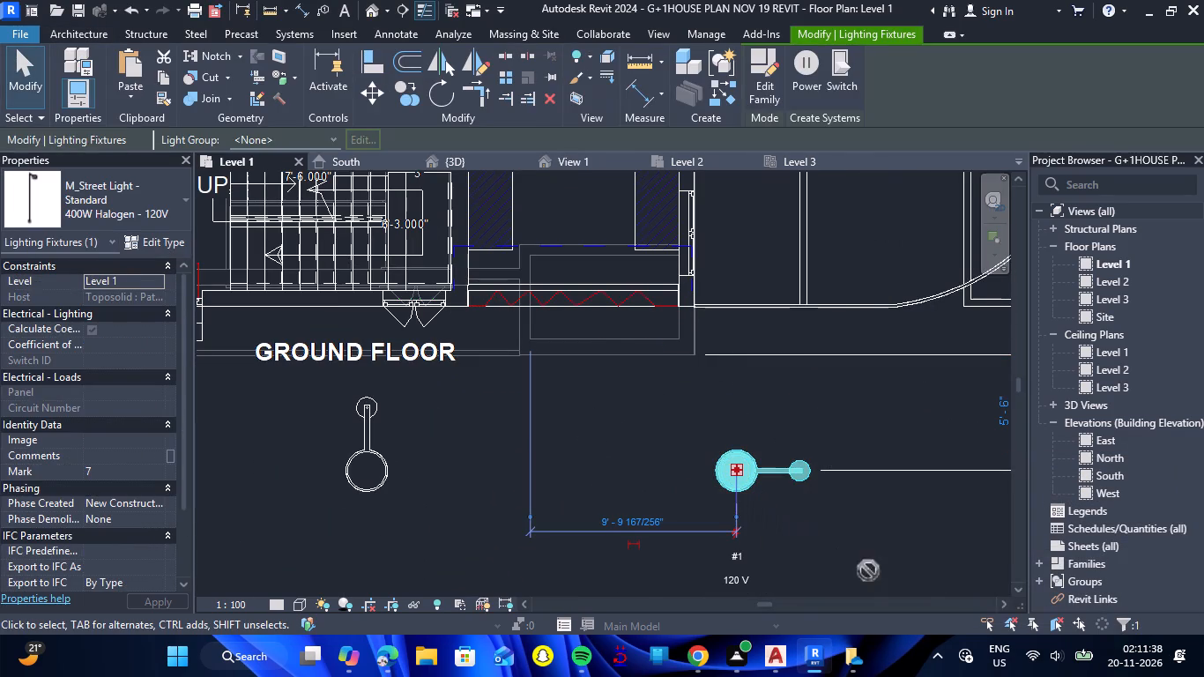
pyautogui.click(899, 609)
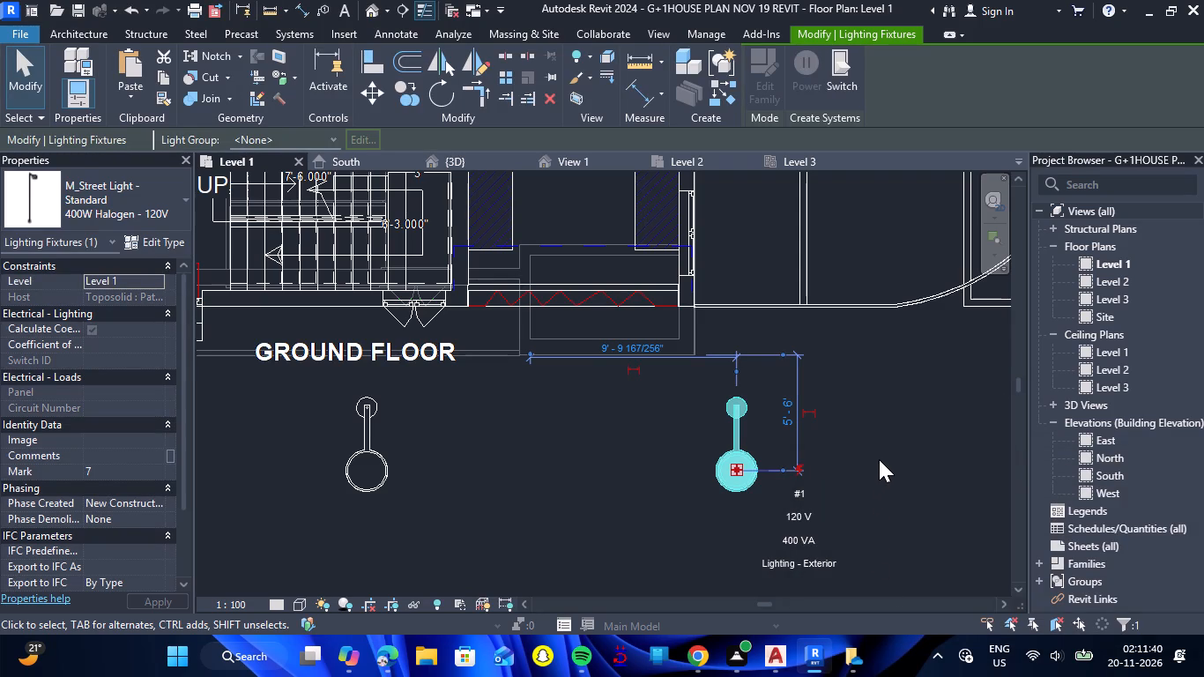
pyautogui.press('Escape')
# Inspect the placed street lights together with the house, road and water from different angles in the 3D view.
pyautogui.scroll(-4, 809, 385)
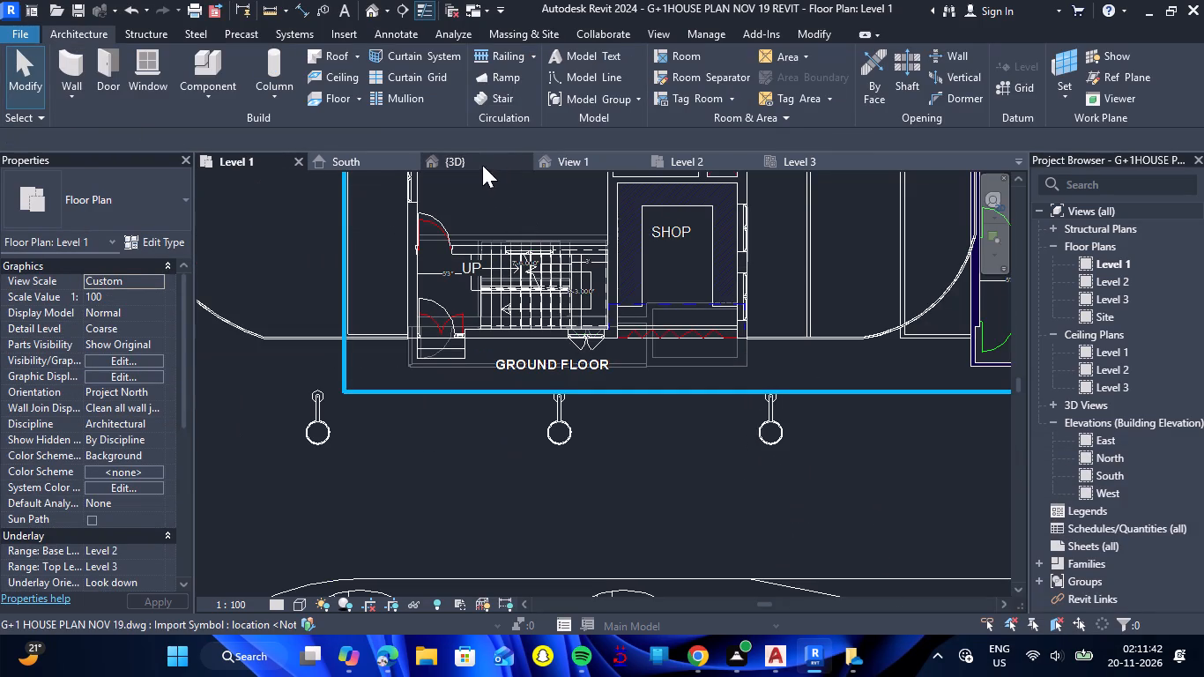
pyautogui.click(437, 158)
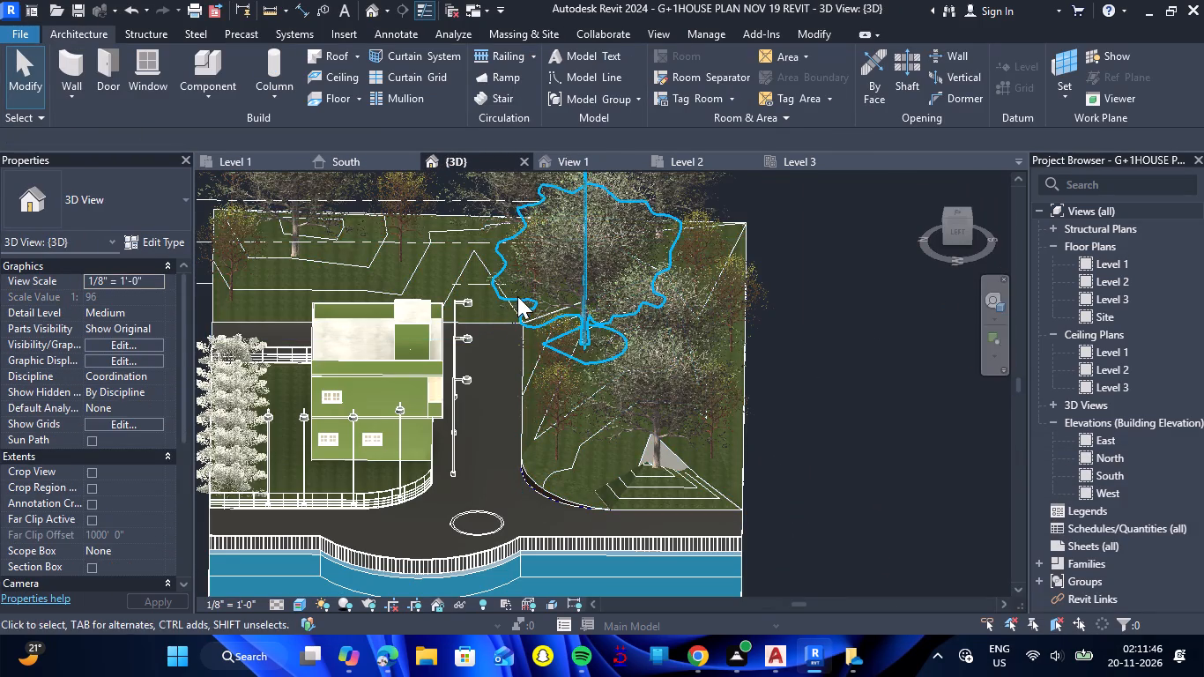
pyautogui.scroll(-1, 517, 296)
pyautogui.scroll(5, 464, 360)
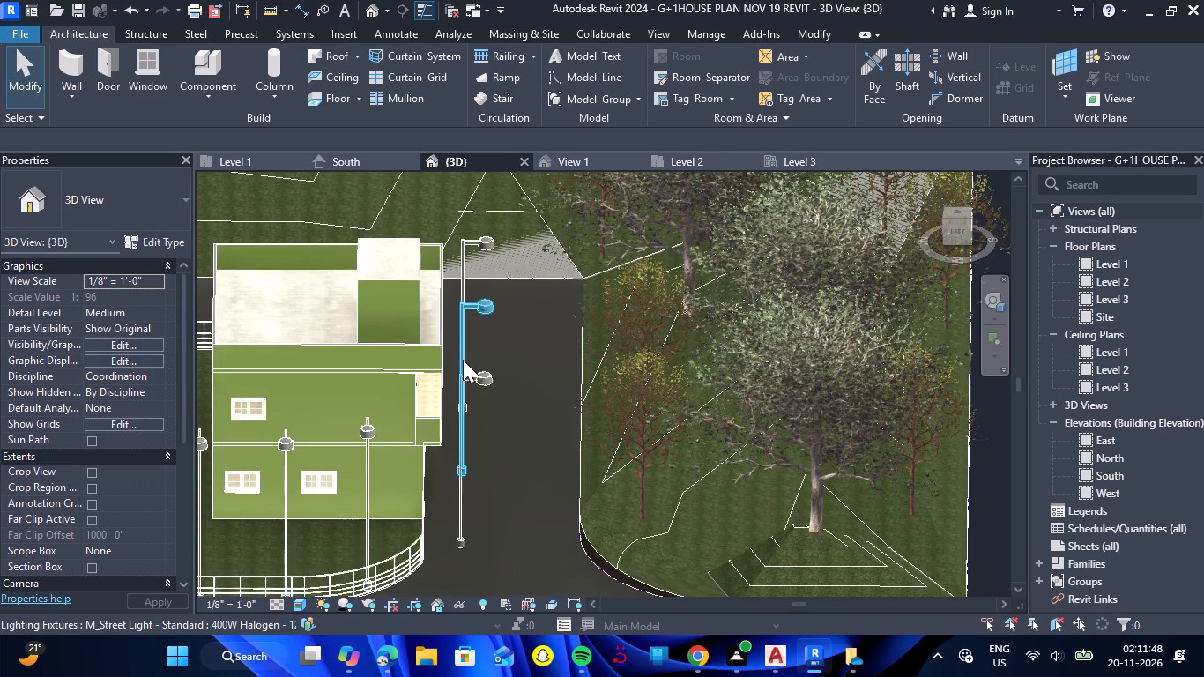
pyautogui.scroll(-2, 468, 321)
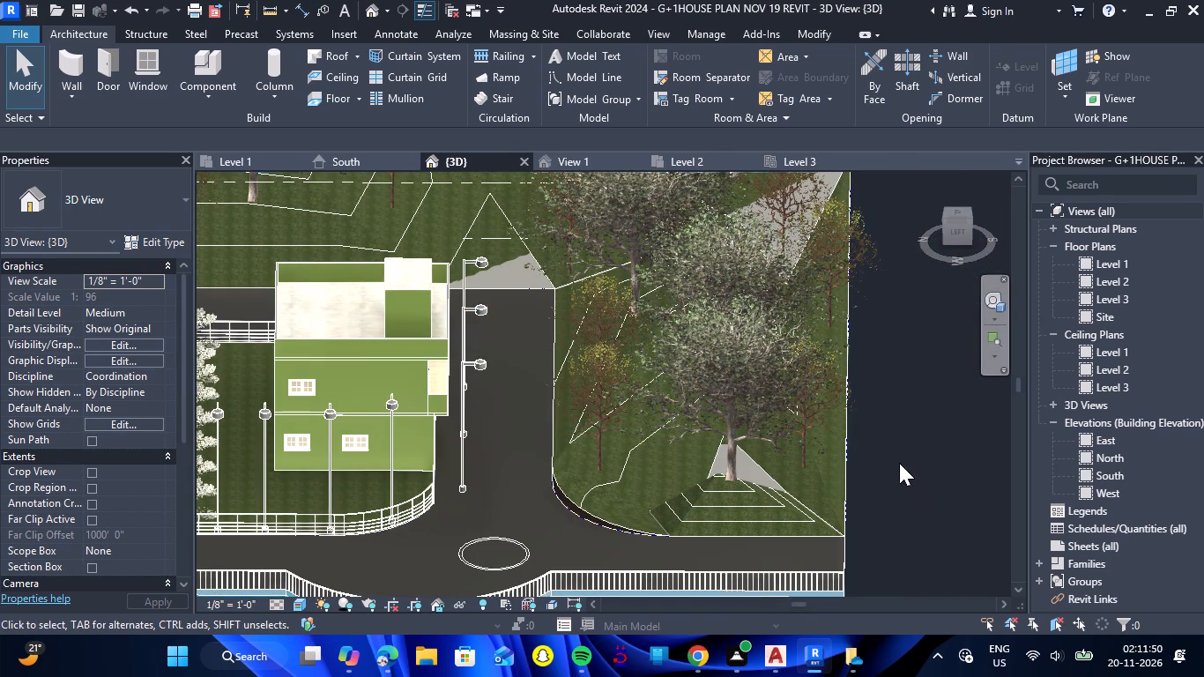
pyautogui.keyDown('shift'); pyautogui.moveTo(885, 458); pyautogui.dragTo(833, 375); pyautogui.keyUp('shift')
pyautogui.keyDown('shift'); pyautogui.moveTo(885, 458); pyautogui.dragTo(833, 375, button='right'); pyautogui.keyUp('shift')
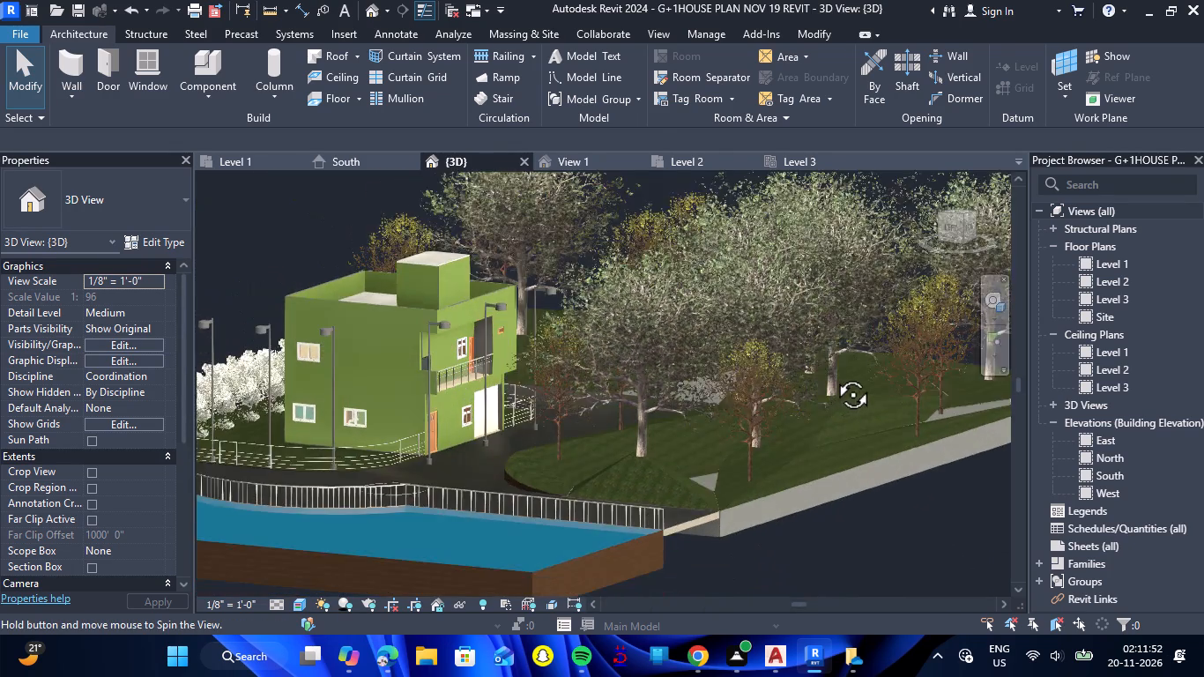
pyautogui.keyDown('shift'); pyautogui.moveTo(833, 375); pyautogui.dragTo(911, 402, button='right'); pyautogui.keyUp('shift')
pyautogui.keyDown('shift'); pyautogui.moveTo(833, 375); pyautogui.dragTo(911, 402); pyautogui.keyUp('shift')
pyautogui.scroll(-3, 910, 402)
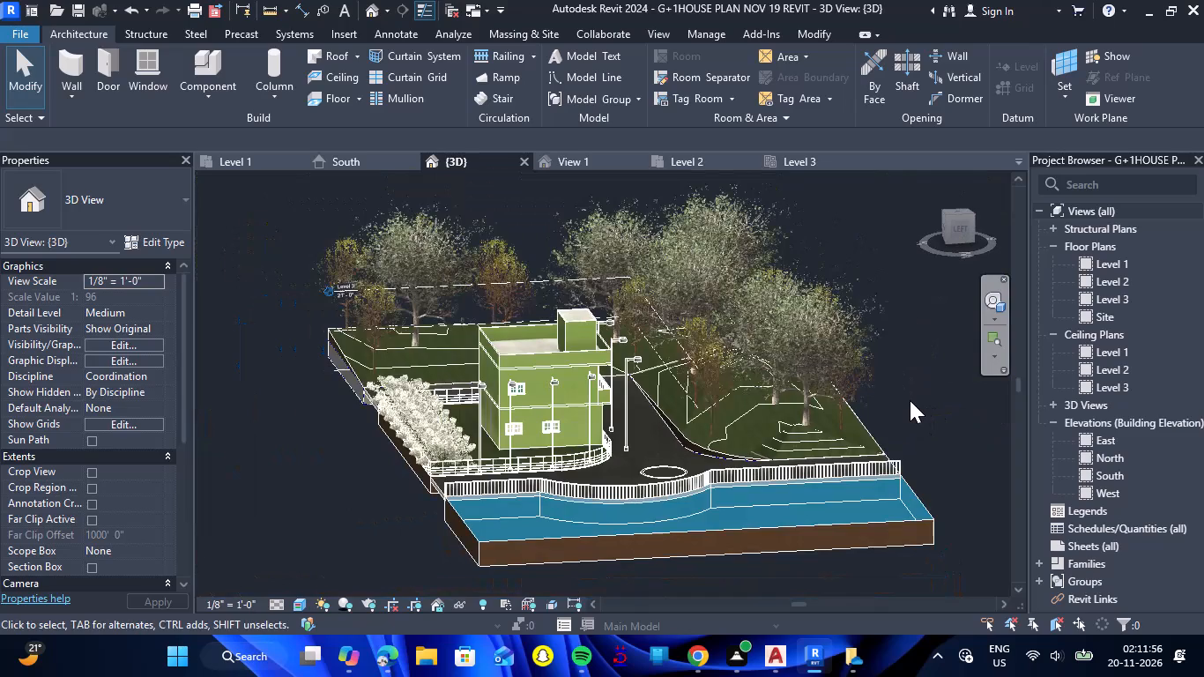
# Hide the Levels annotation category in the 3D view's visibility/graphics overrides, finding it with the category search LEV.
pyautogui.click(134, 344)
pyautogui.click(599, 135)
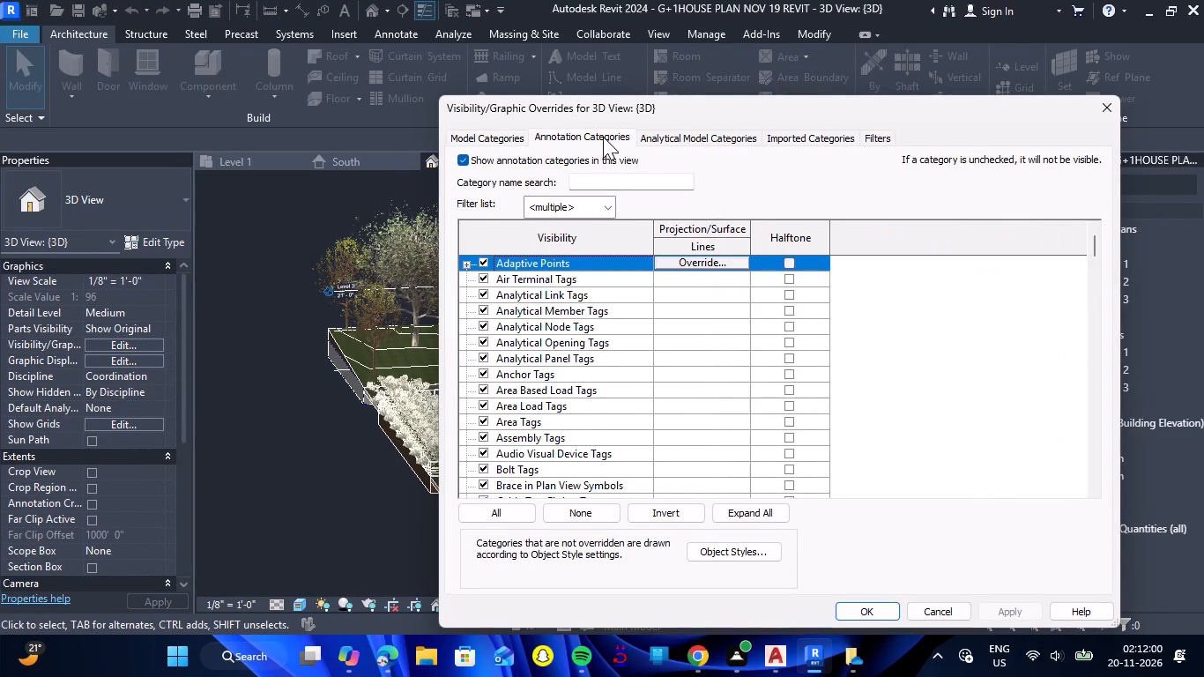
pyautogui.click(643, 178)
pyautogui.write('LEV')
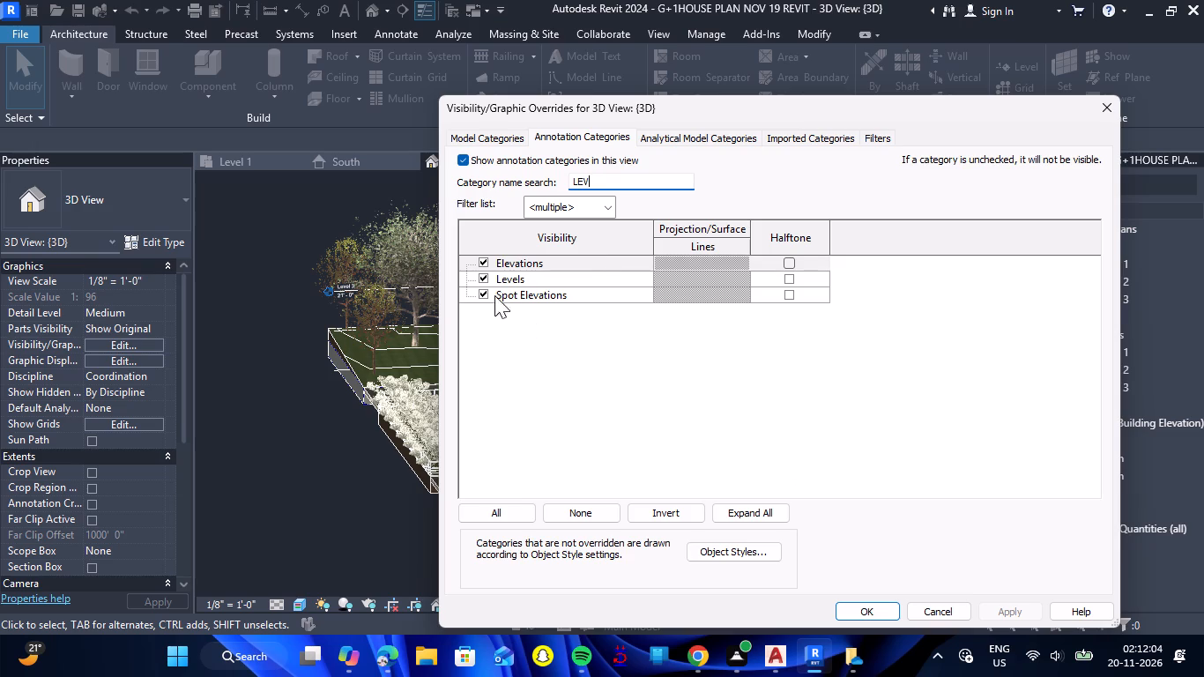
pyautogui.click(479, 273)
pyautogui.click(869, 608)
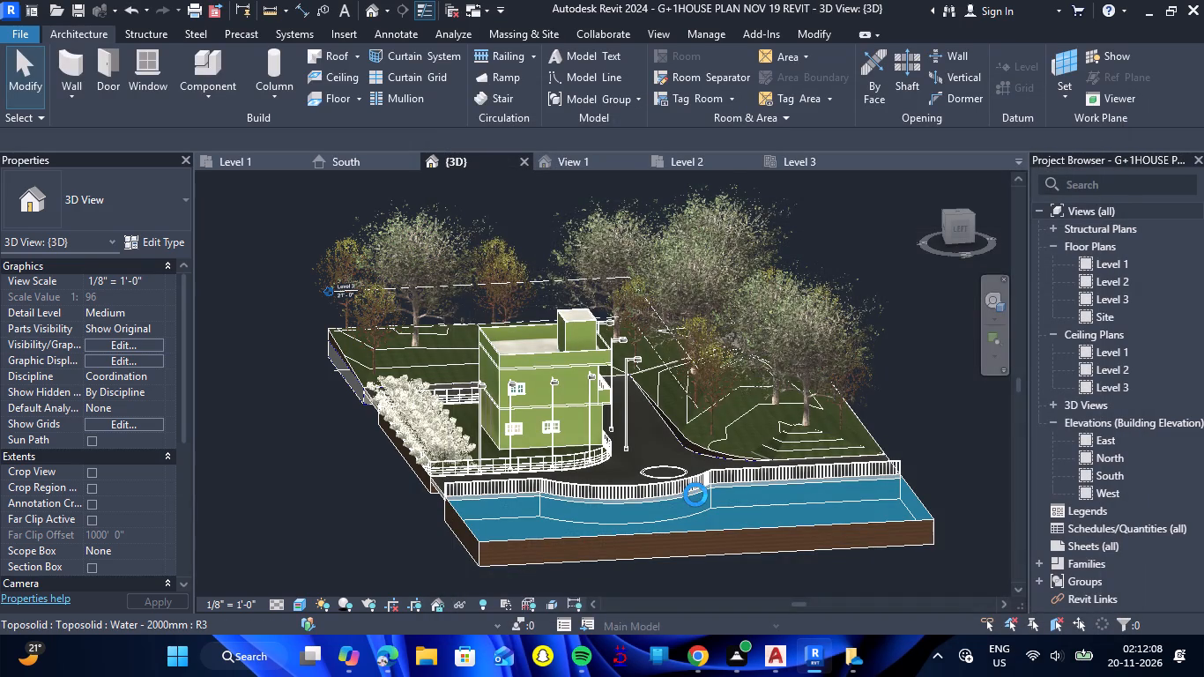
pyautogui.scroll(-1, 513, 436)
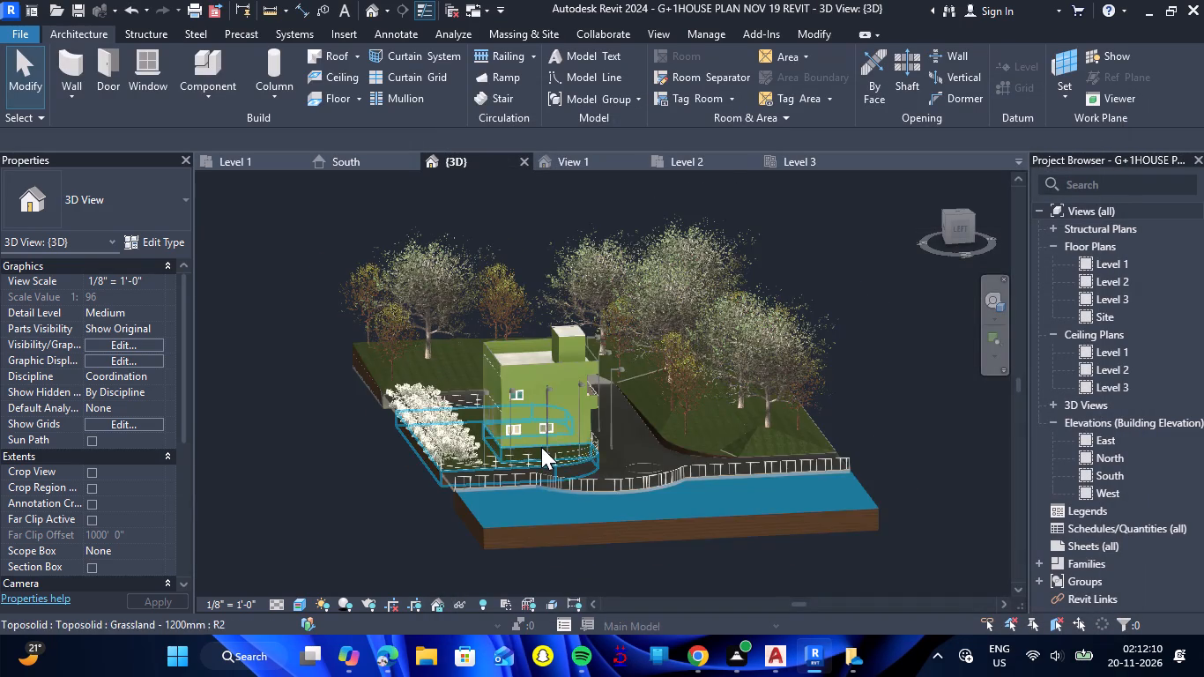
# Start placing a component in the Level 1 plan and open the Internal architectural lighting folder for loading a family.
pyautogui.click(230, 156)
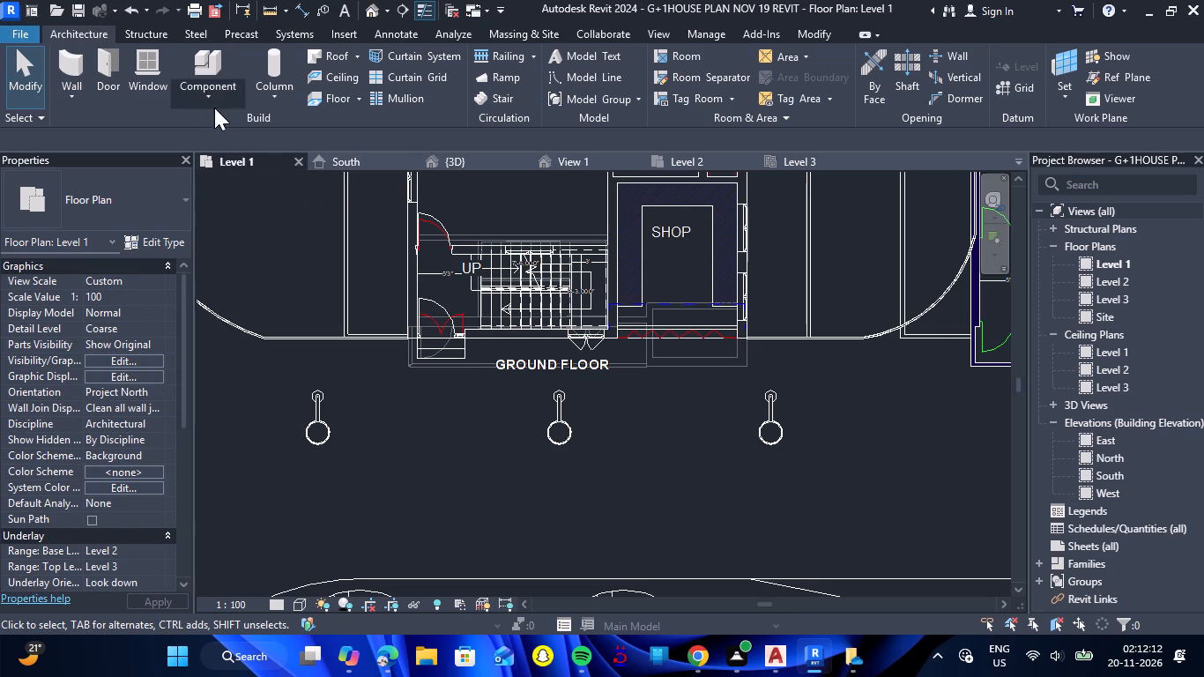
pyautogui.click(214, 76)
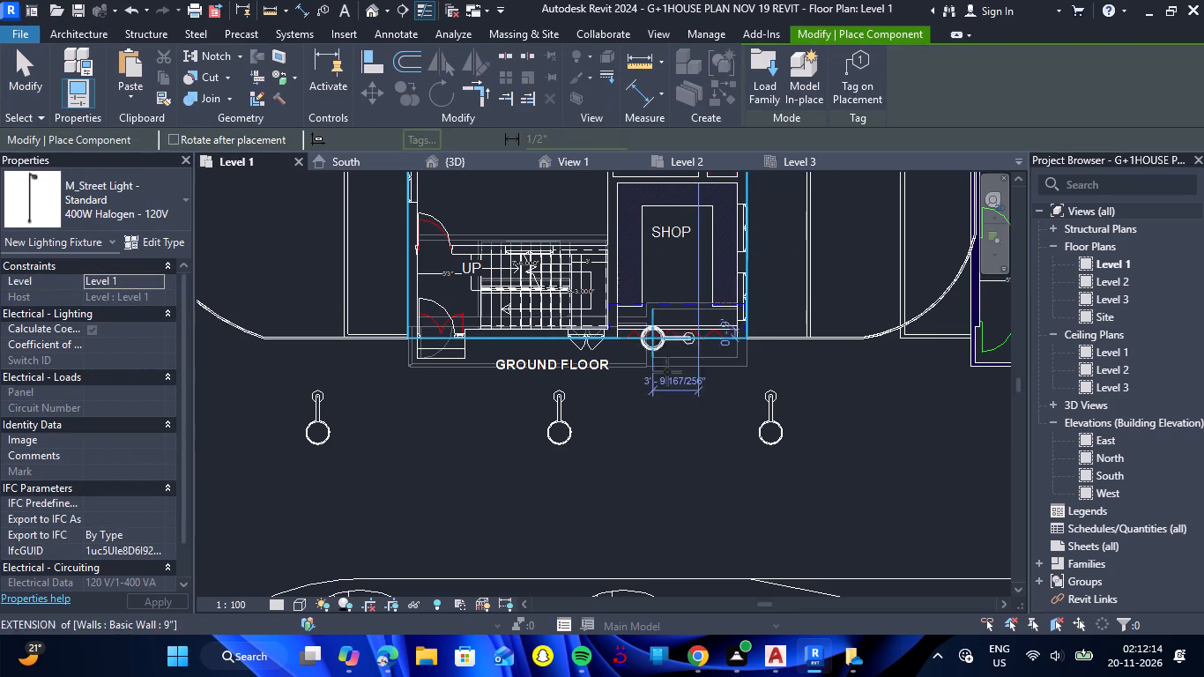
pyautogui.scroll(-3, 693, 408)
pyautogui.click(772, 101)
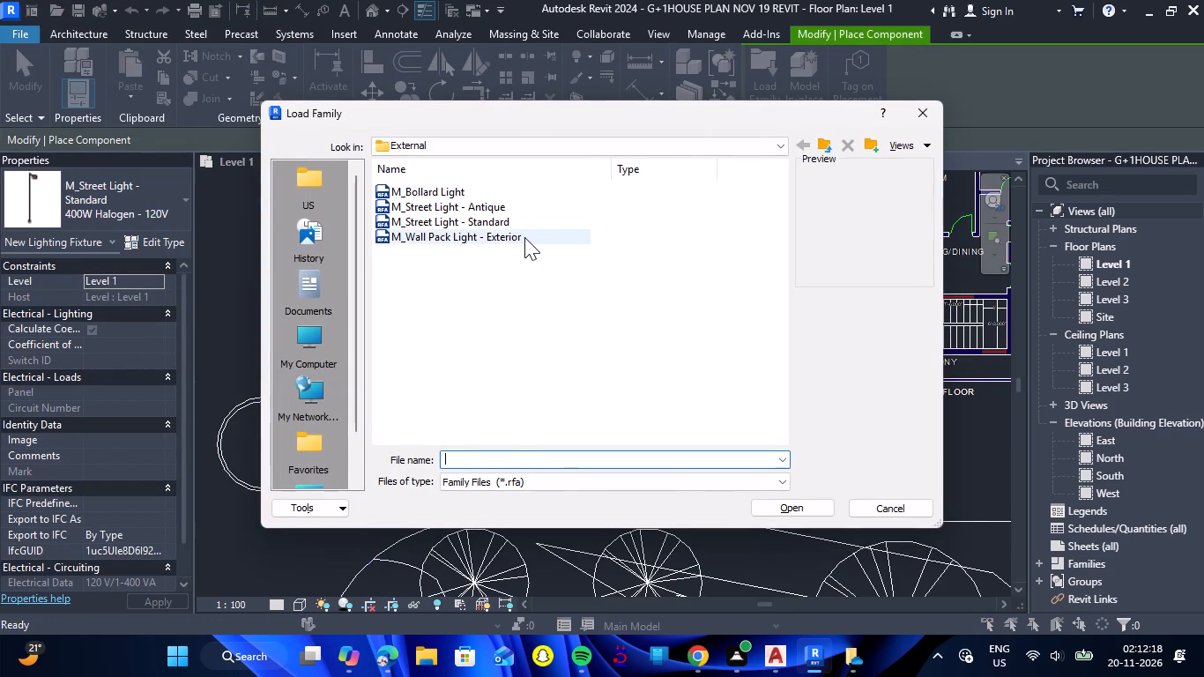
pyautogui.click(524, 237)
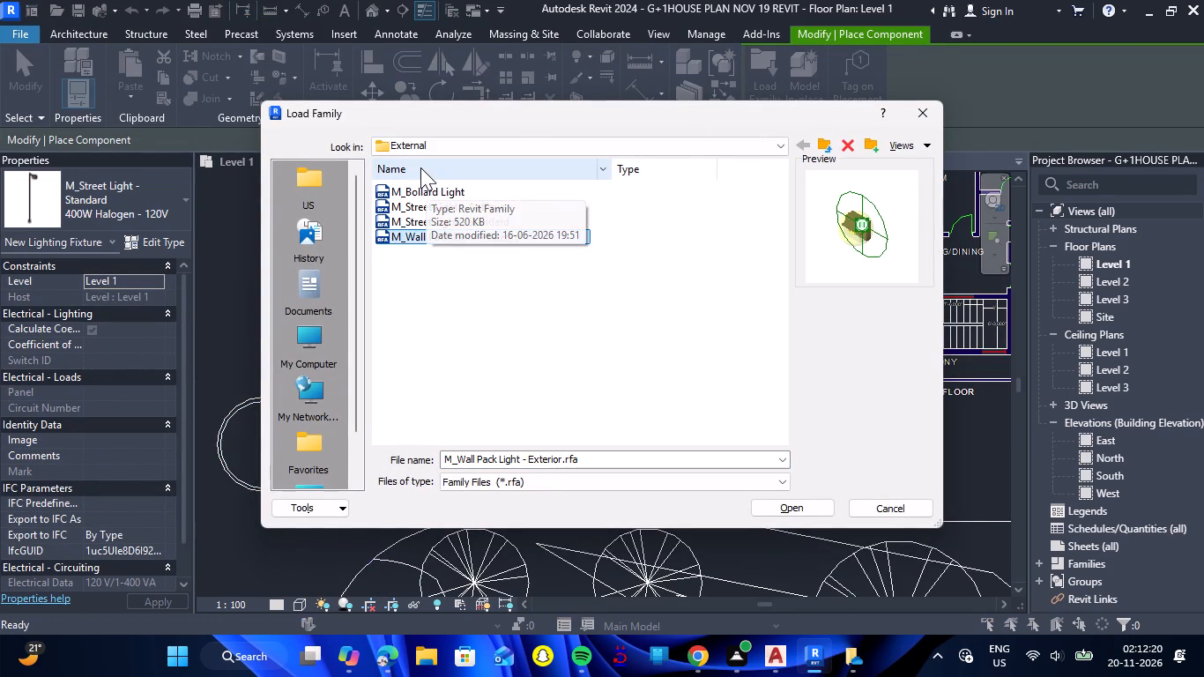
pyautogui.click(785, 150)
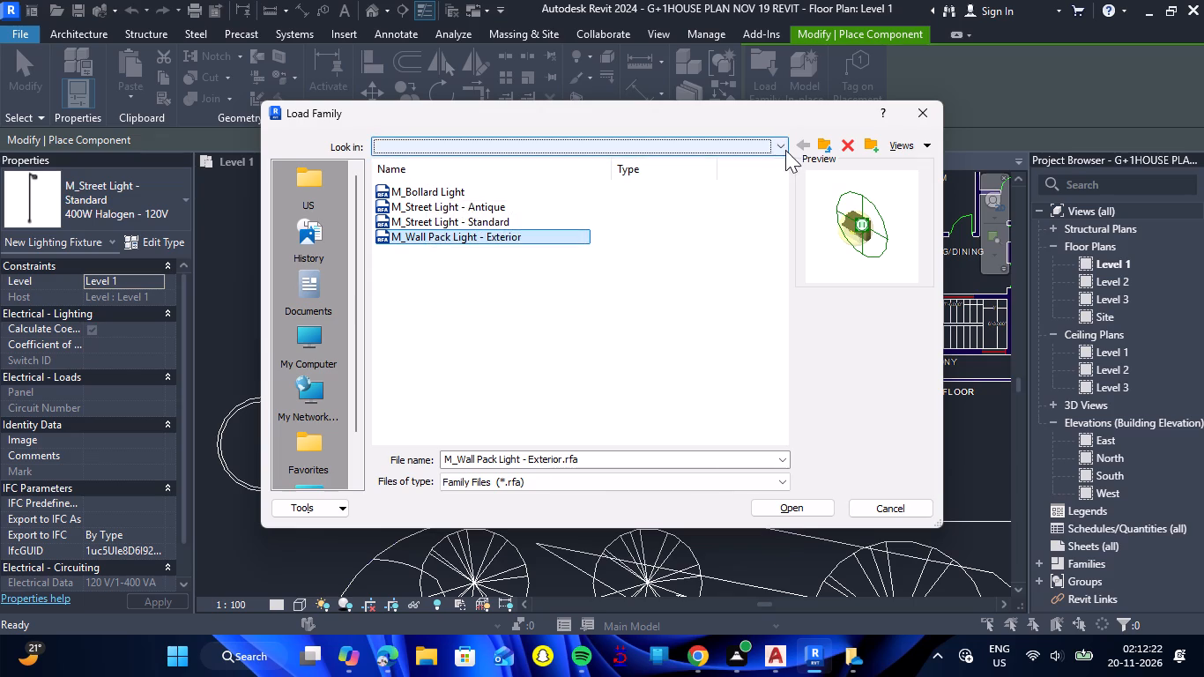
pyautogui.click(785, 150)
pyautogui.click(821, 153)
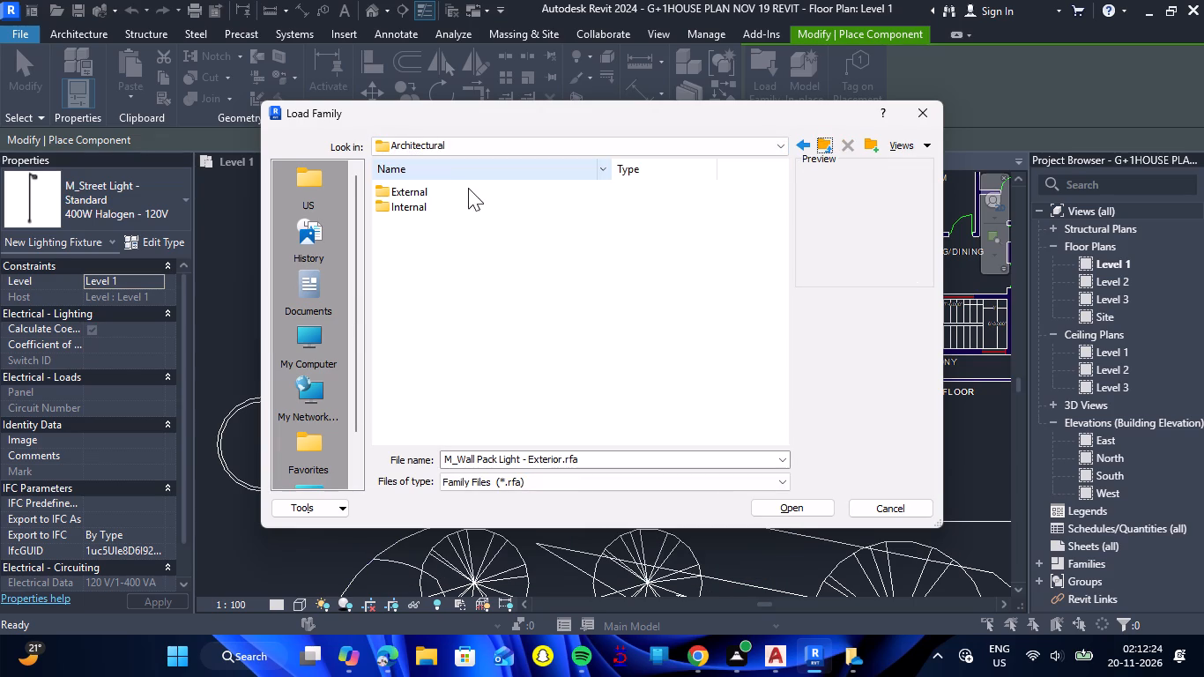
pyautogui.doubleClick(453, 210)
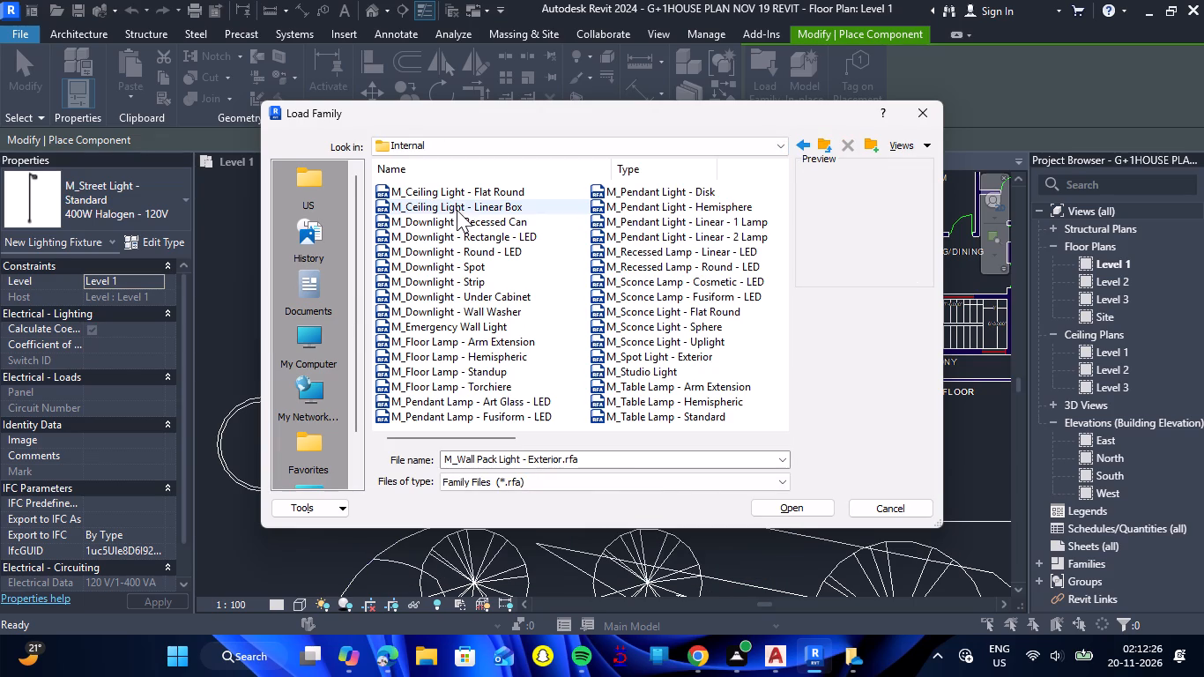
# Examine the previews of the internal ceiling, downlight, floor, pendant and troffer lighting families for a suitable lamp.
pyautogui.click(469, 195)
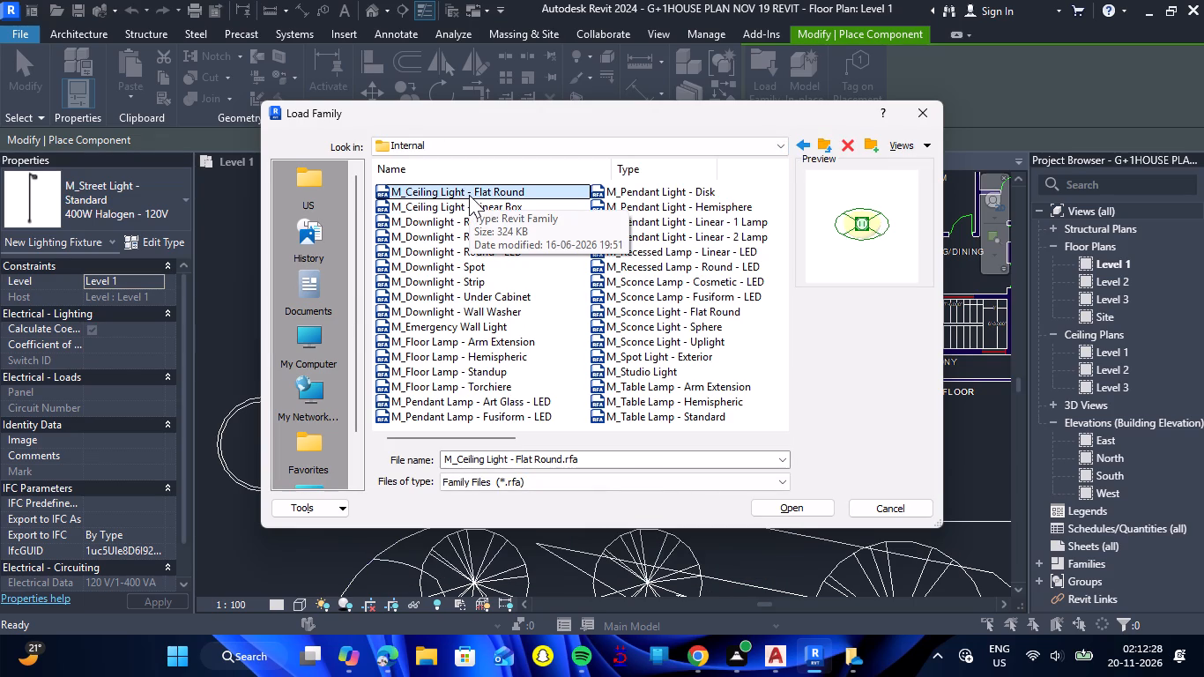
pyautogui.press('Down')
pyautogui.press('Down')
pyautogui.press('Down')
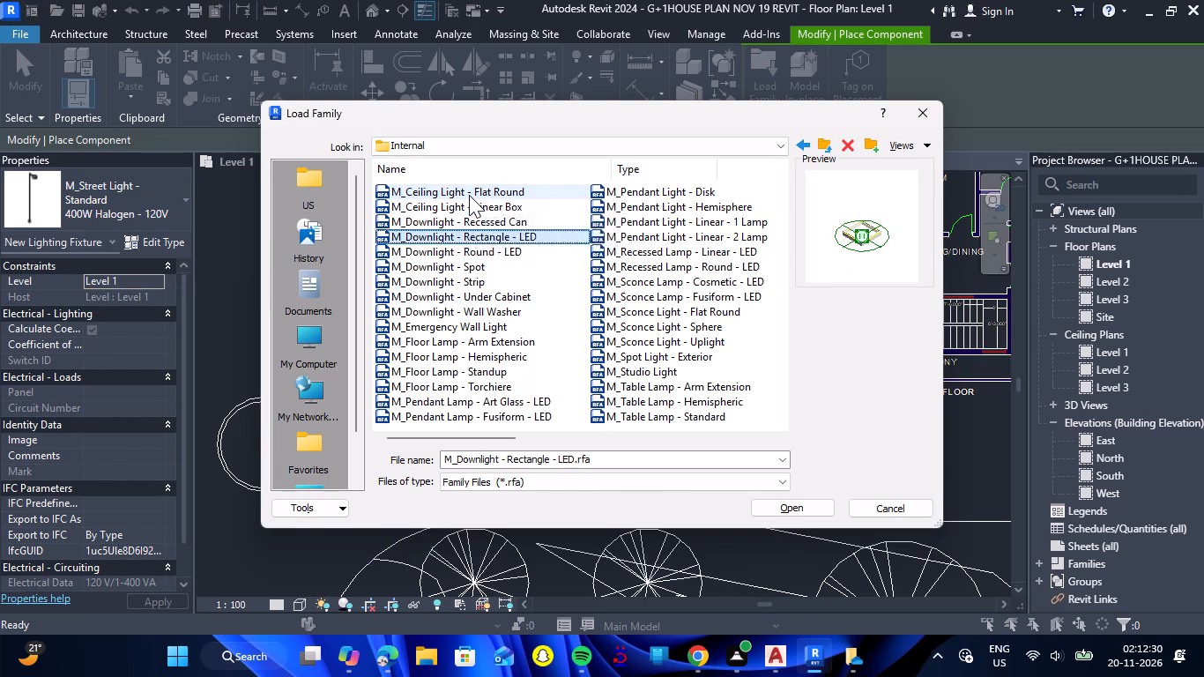
pyautogui.press('Down')
pyautogui.press('Down')
pyautogui.press('Down')
pyautogui.press('Down')
pyautogui.press('Down')
pyautogui.press('Down')
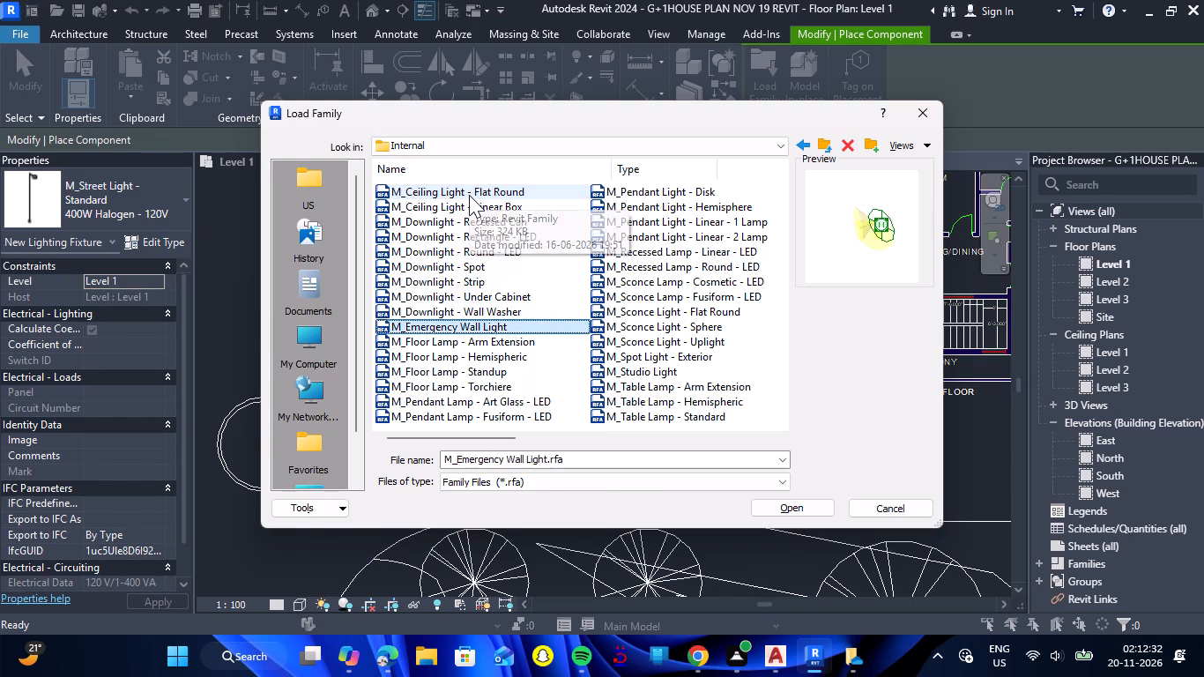
pyautogui.press('Down')
pyautogui.press('Down')
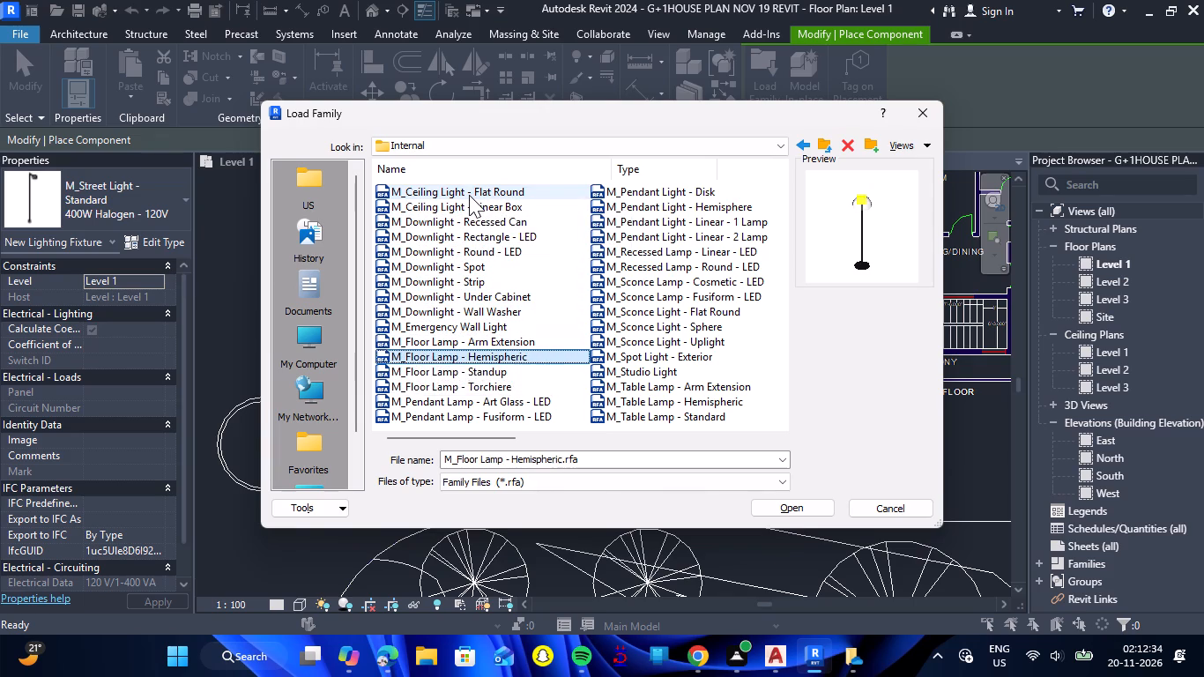
pyautogui.press('Down')
pyautogui.press('Down')
pyautogui.press('Down')
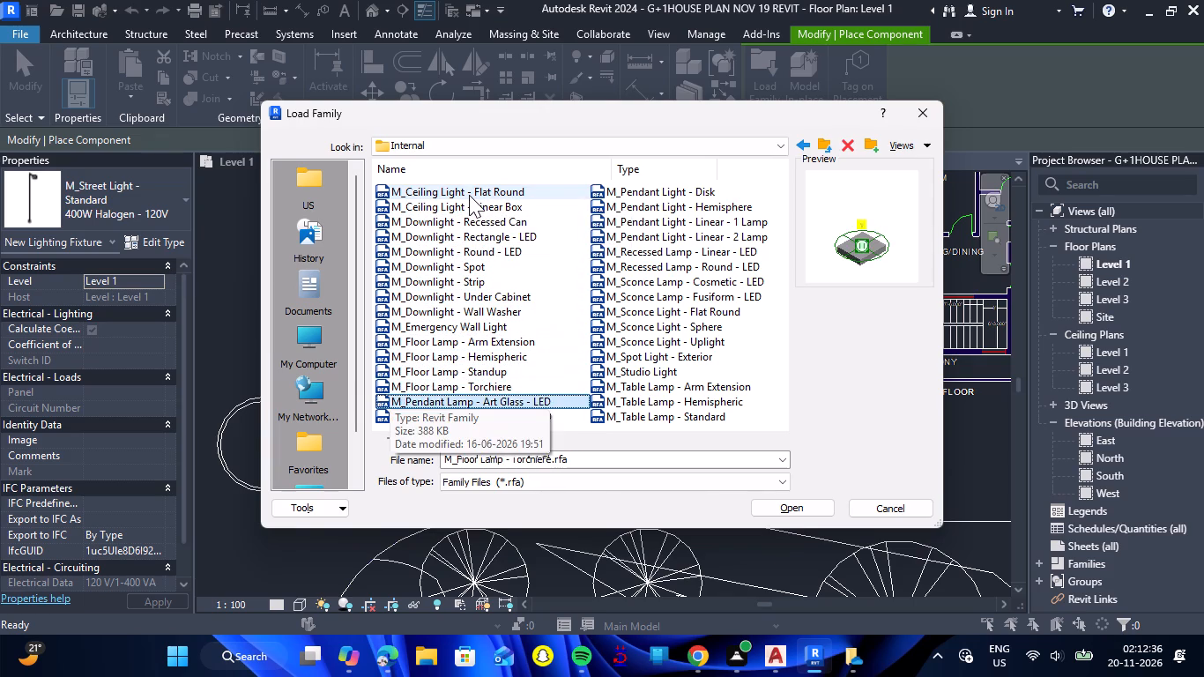
pyautogui.press('Down')
pyautogui.press('Down')
pyautogui.press('Down')
pyautogui.press('Down')
pyautogui.press('Down')
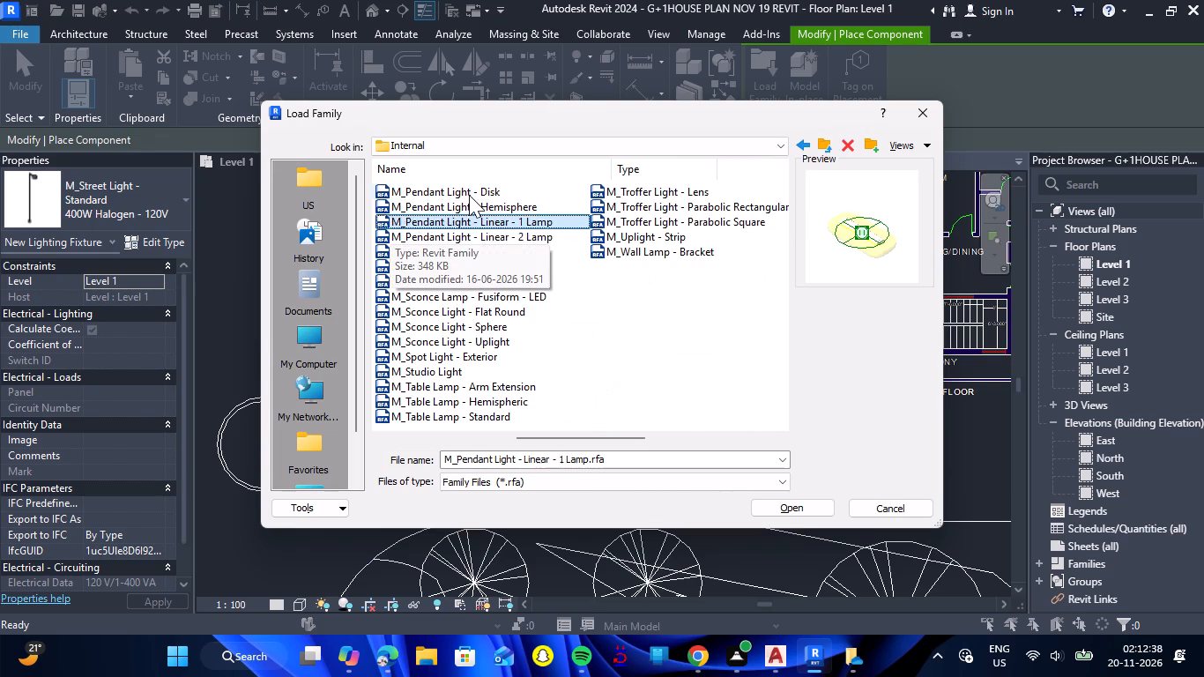
pyautogui.press('Up')
pyautogui.press('Up')
pyautogui.press('Right')
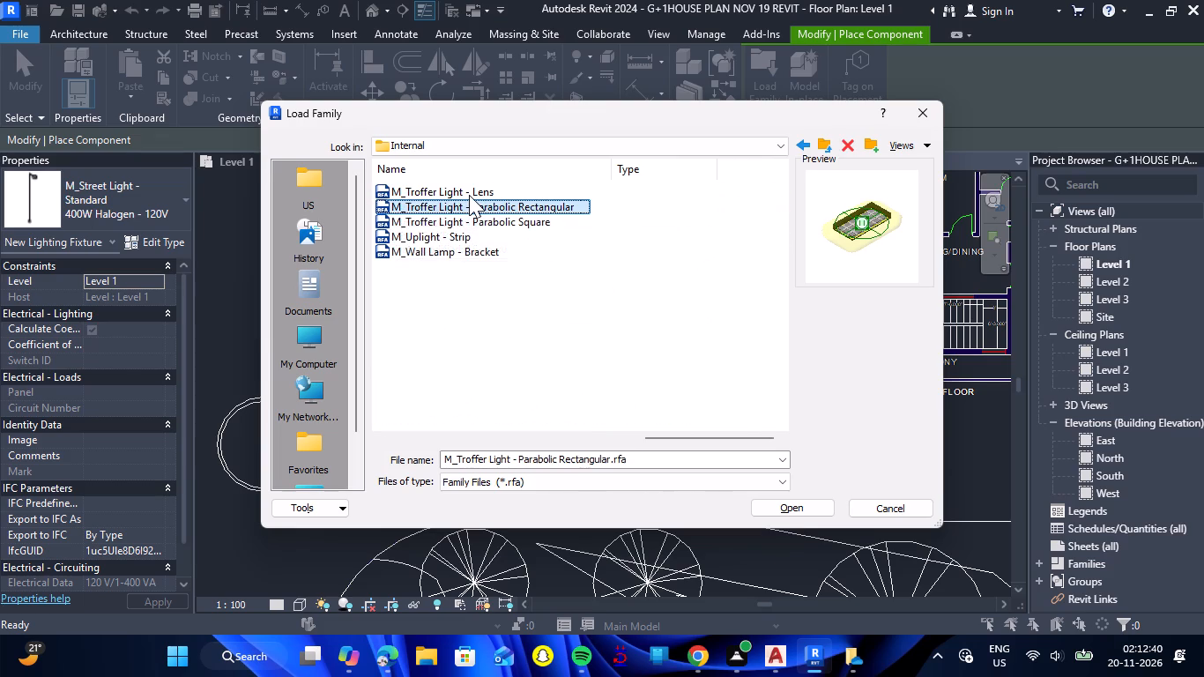
pyautogui.press('Left')
pyautogui.press('Left')
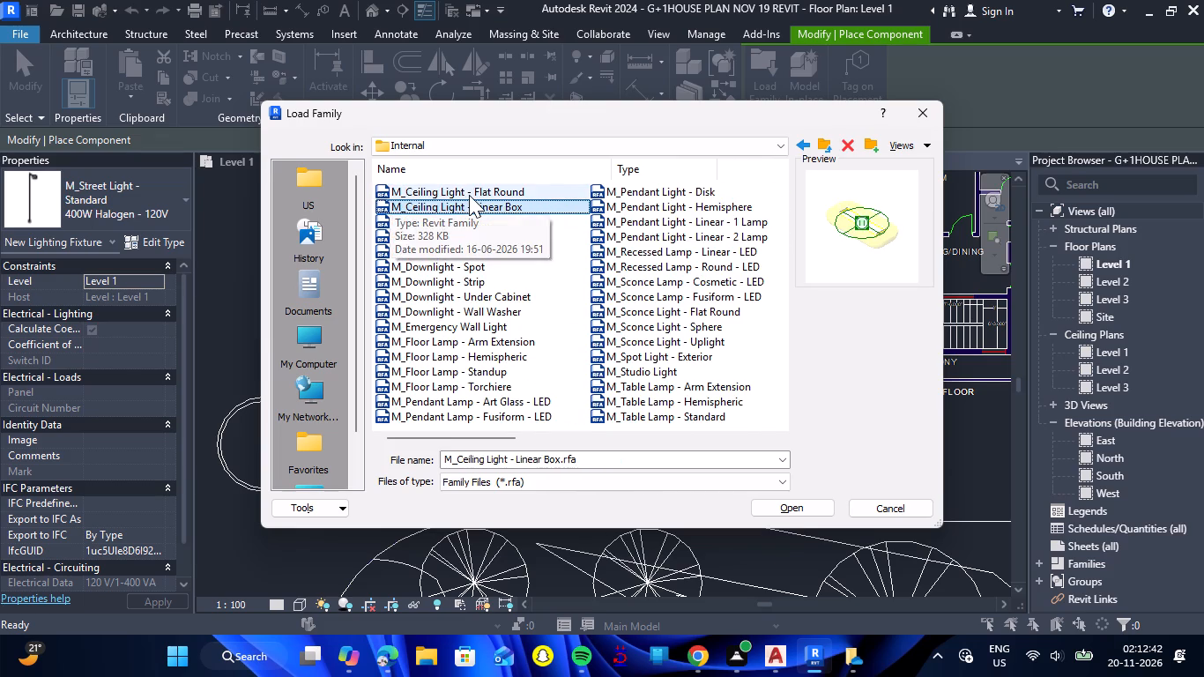
pyautogui.press('Down')
pyautogui.press('Down')
pyautogui.press('Down')
pyautogui.press('Down')
pyautogui.press('Down')
pyautogui.press('Down')
pyautogui.press('Down')
pyautogui.press('Down')
pyautogui.press('Down')
pyautogui.press('Down')
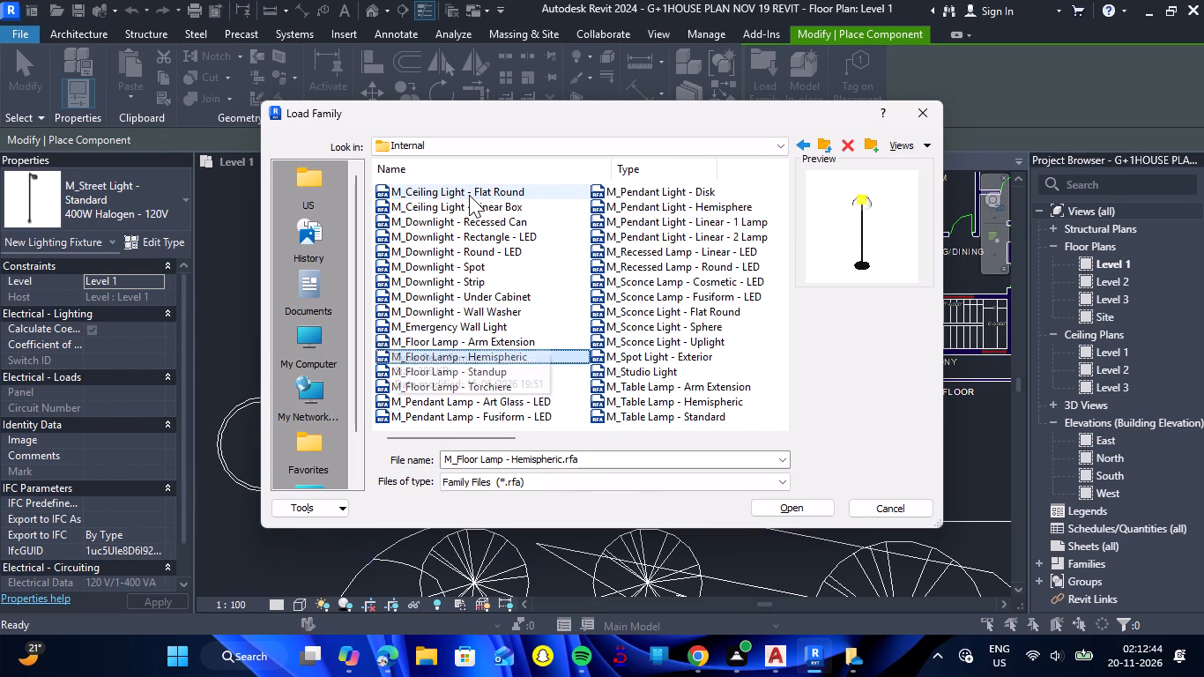
pyautogui.press('Down')
pyautogui.press('Up')
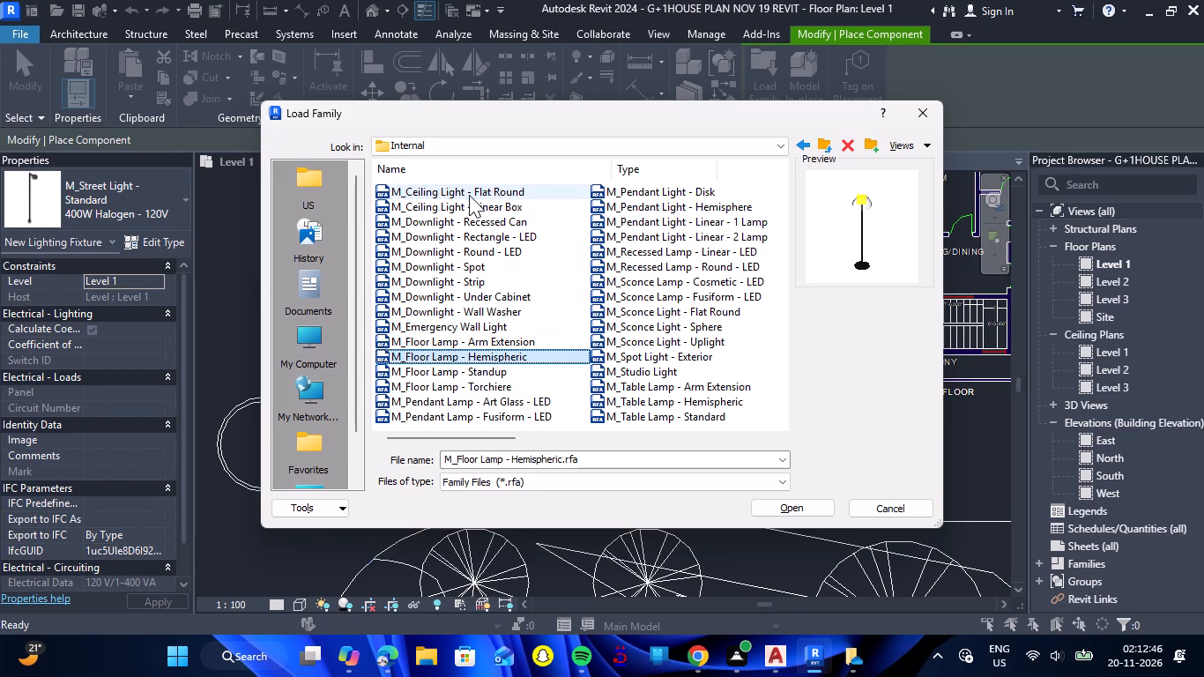
# Load the M_Floor Lamp - Hemispheric family into the project for placement.
pyautogui.click(520, 353)
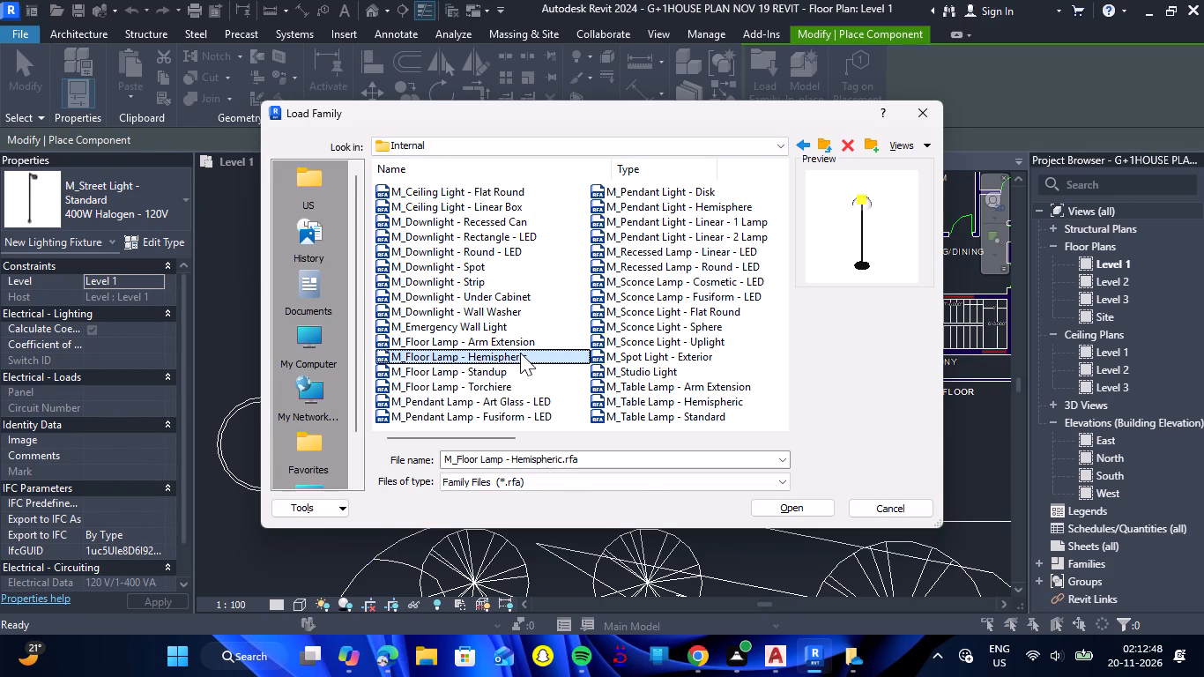
pyautogui.click(549, 361)
pyautogui.doubleClick(554, 359)
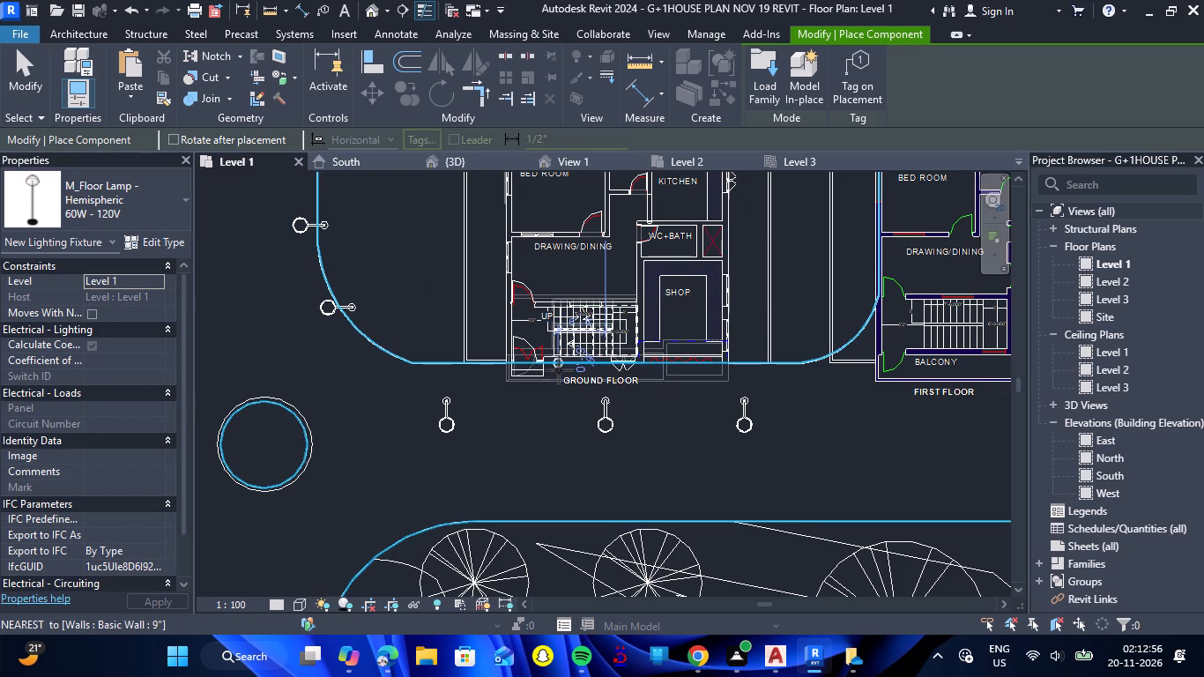
# Place three M_Floor Lamp - Hemispheric 60W - 120V lamps along the inside of the waterfront railing's northern straight section on Level 1.
pyautogui.scroll(-4, 478, 377)
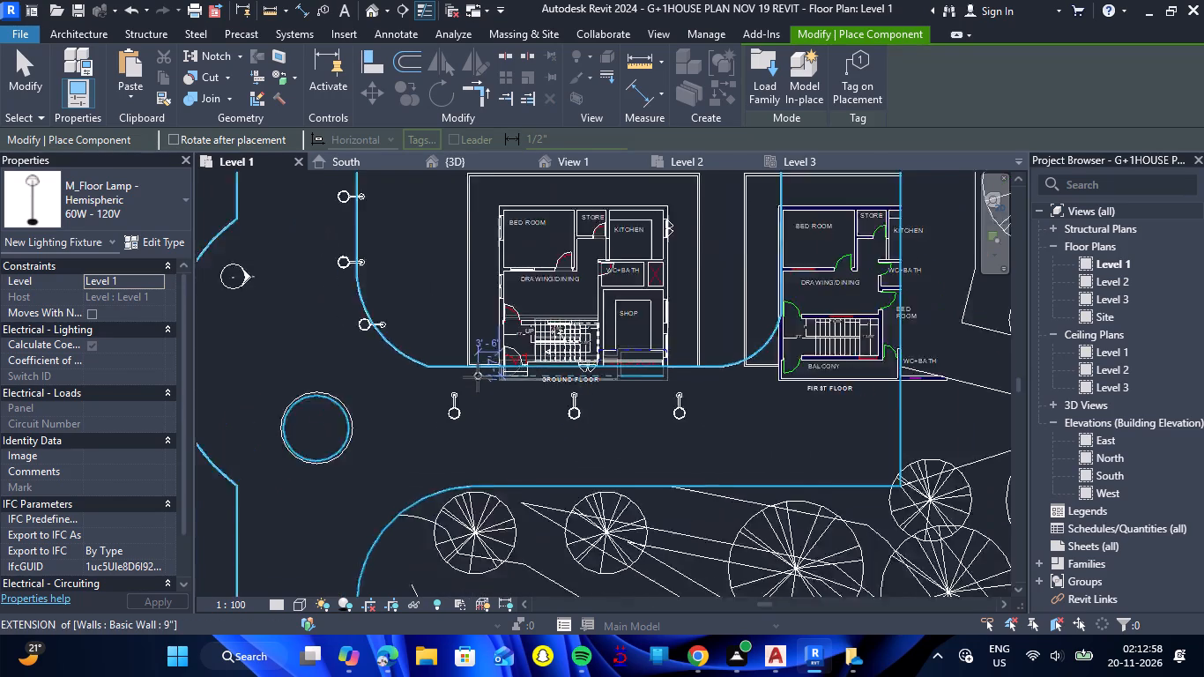
pyautogui.scroll(-3, 478, 377)
pyautogui.scroll(7, 347, 242)
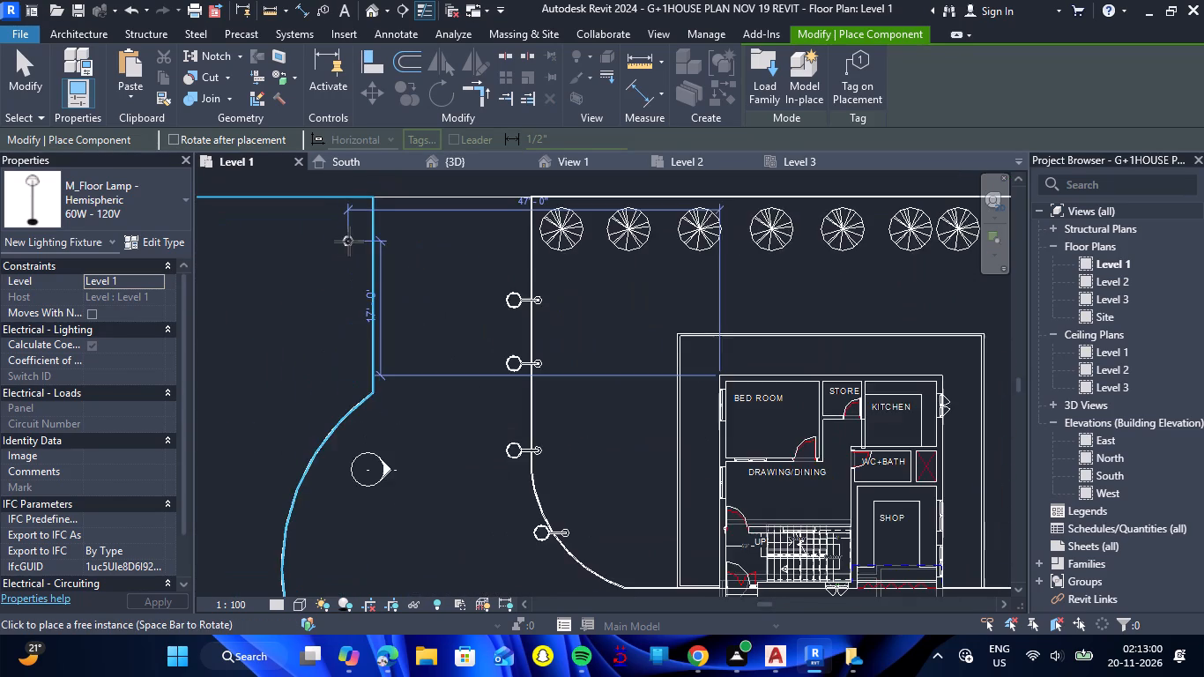
pyautogui.scroll(4, 349, 242)
pyautogui.scroll(-6, 405, 240)
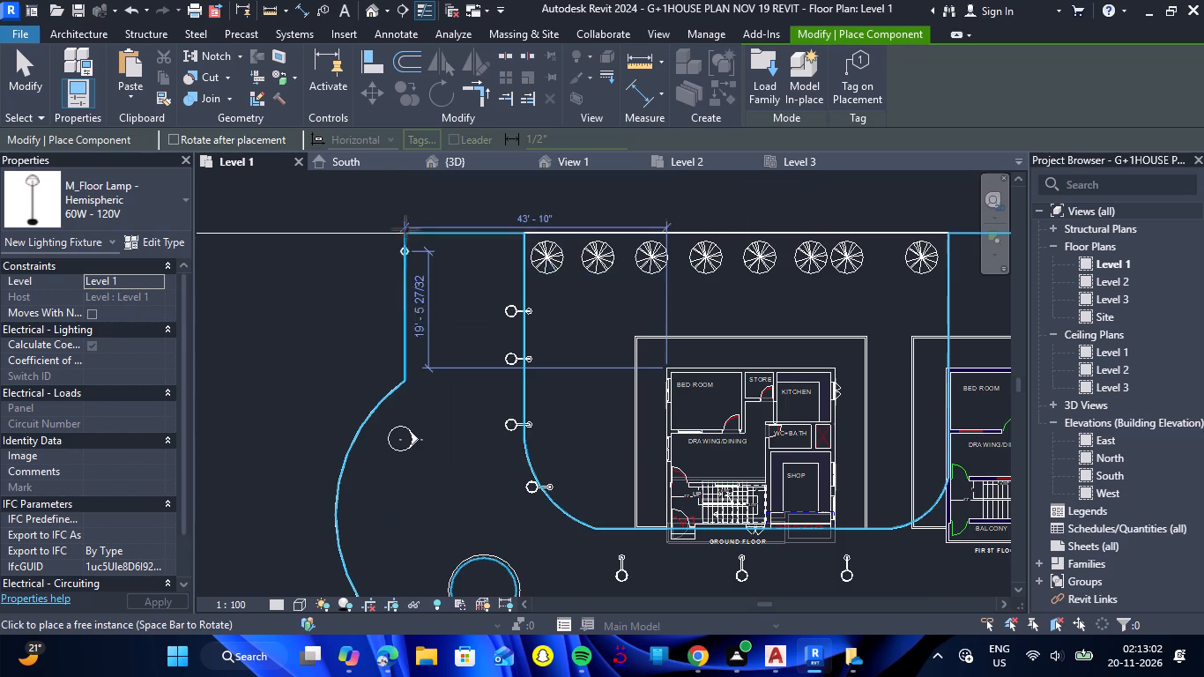
pyautogui.scroll(6, 405, 225)
pyautogui.click(419, 260)
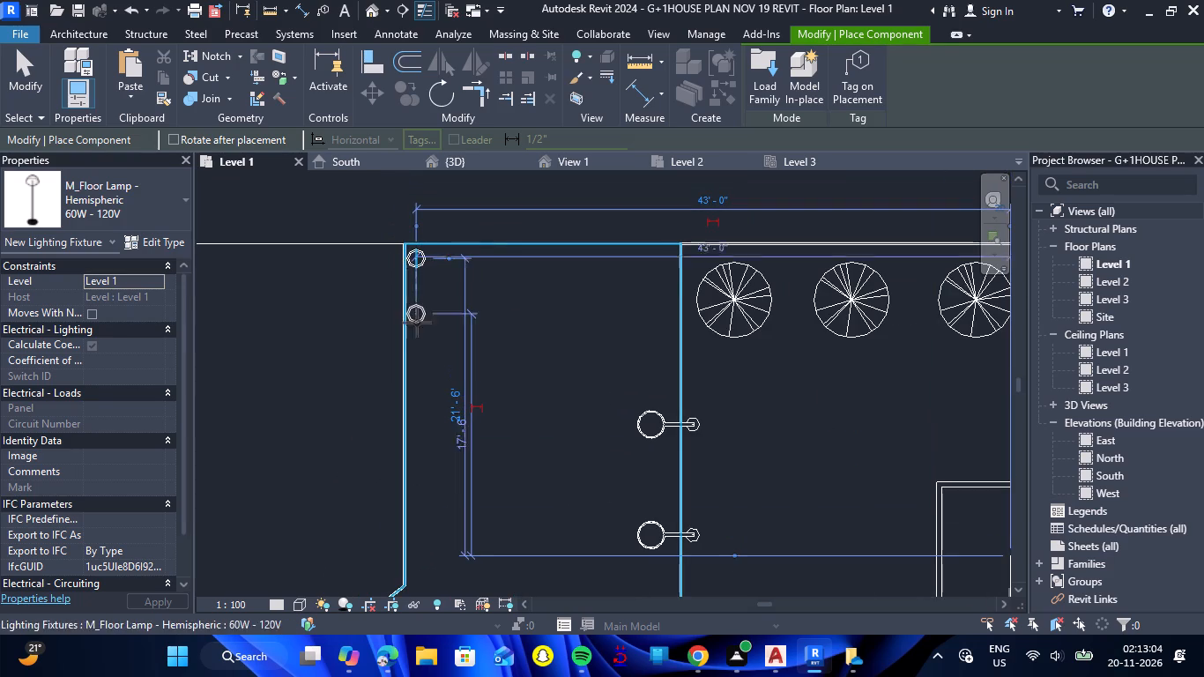
pyautogui.click(414, 364)
pyautogui.scroll(-5, 413, 356)
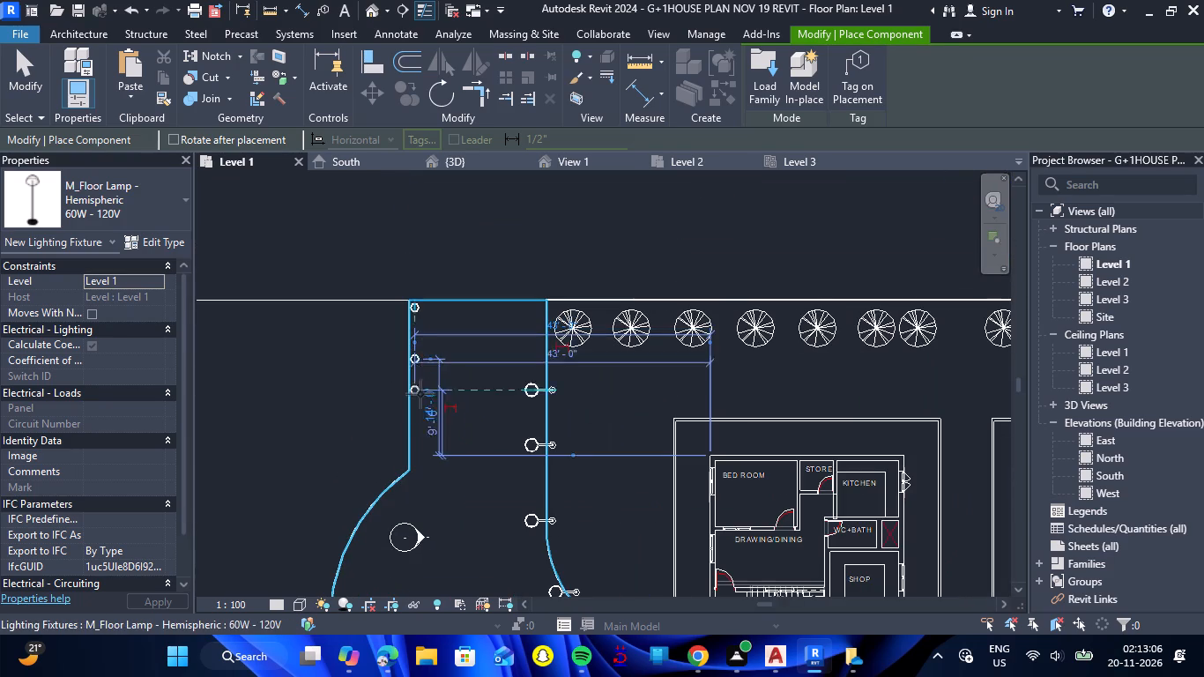
pyautogui.click(410, 438)
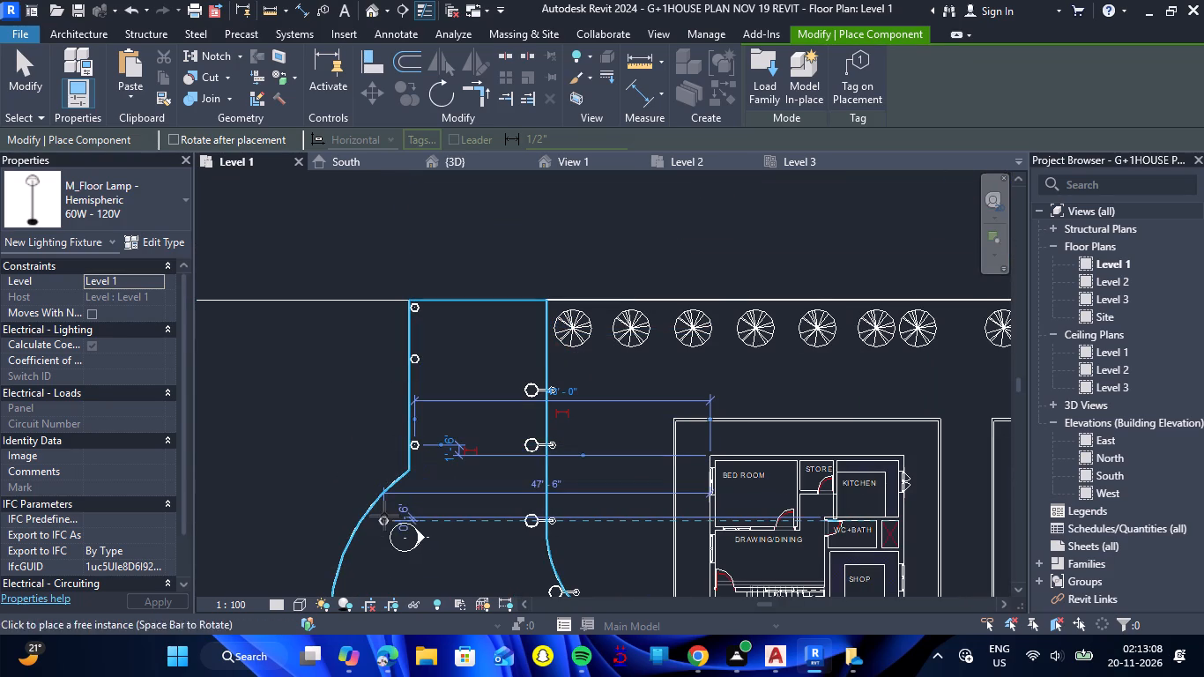
# Place two more hemispheric floor lamps along the inside of the curved bulge of the waterfront railing.
pyautogui.click(381, 522)
pyautogui.scroll(-7, 375, 475)
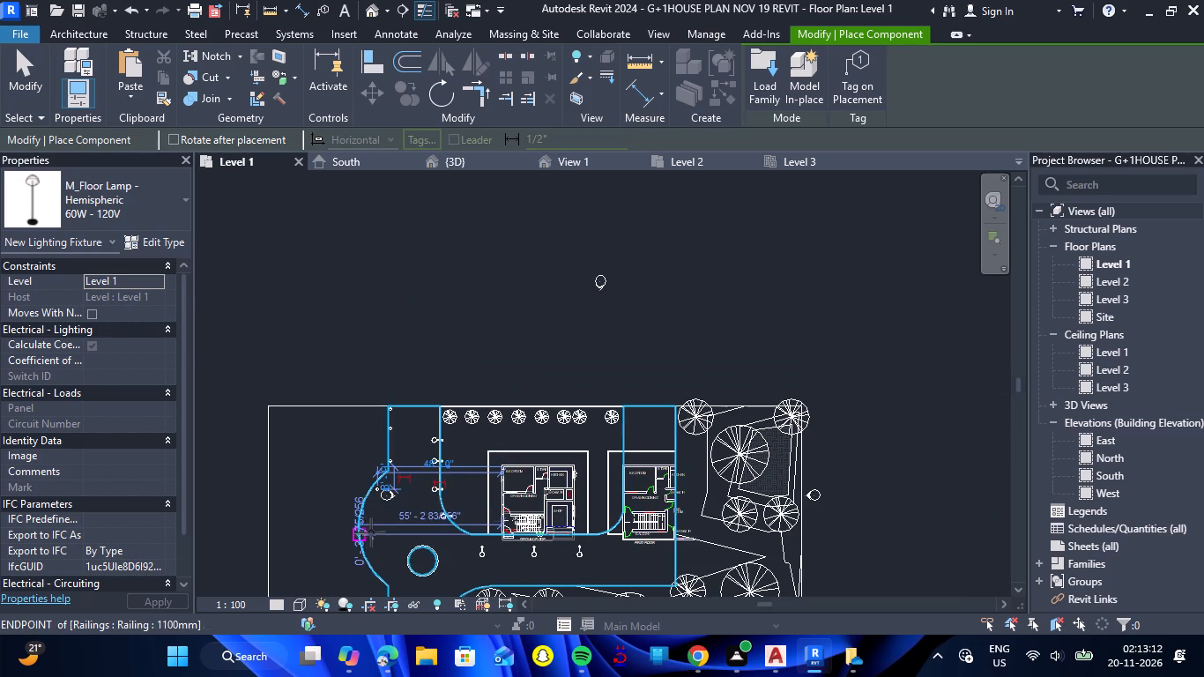
pyautogui.scroll(13, 360, 529)
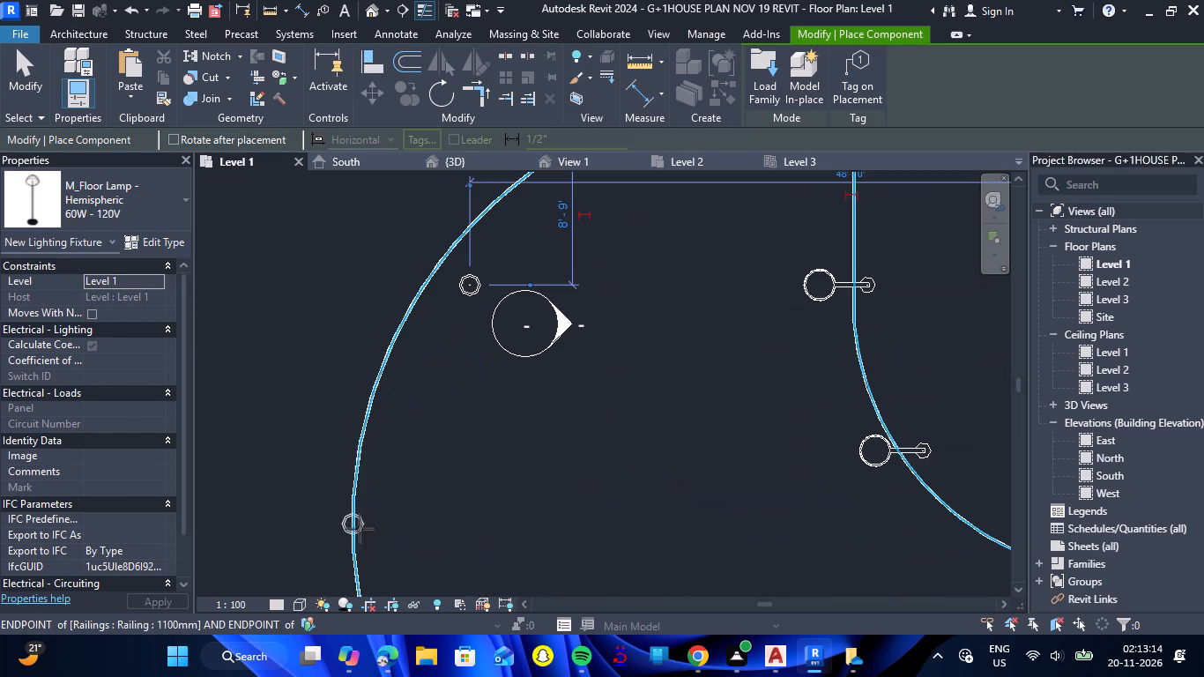
pyautogui.click(370, 521)
# Place three hemispheric floor lamps along the inside of the waterfront railing's southern straight section.
pyautogui.scroll(-11, 379, 443)
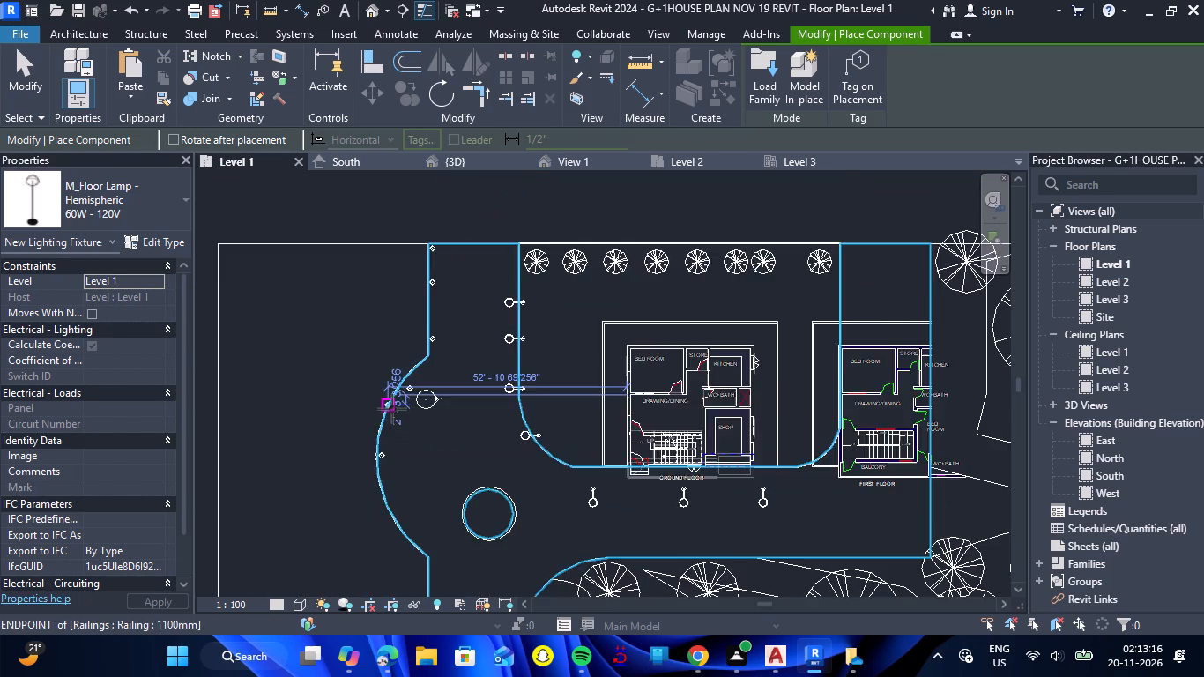
pyautogui.scroll(-3, 392, 409)
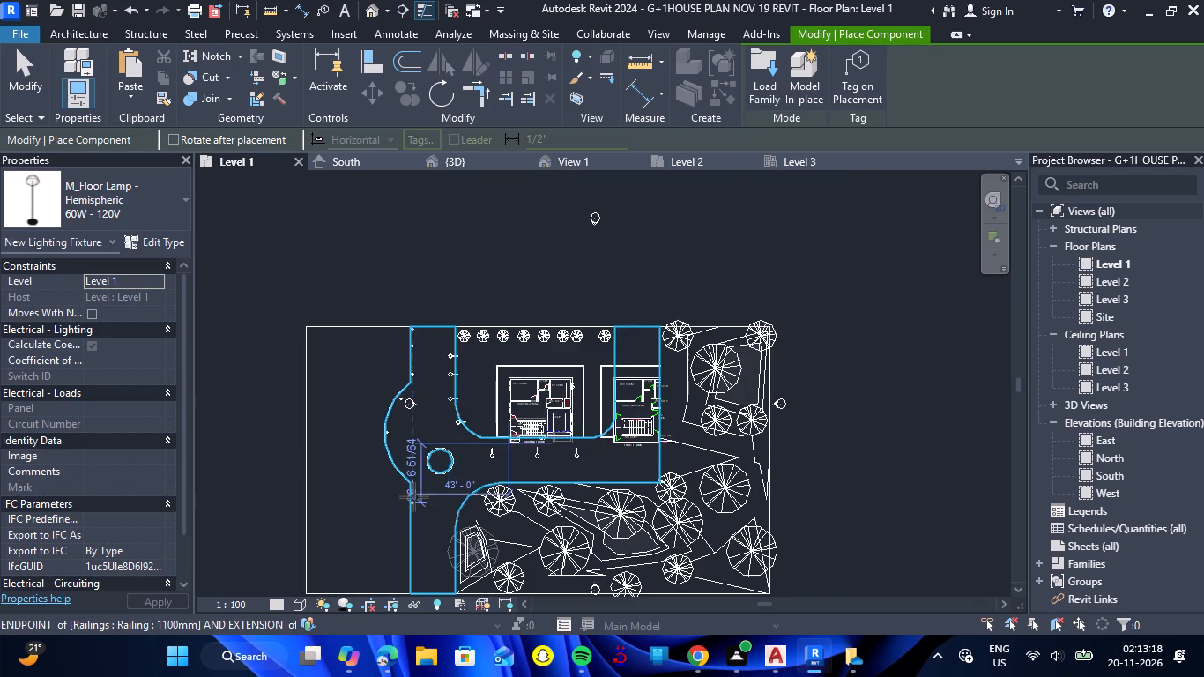
pyautogui.click(417, 495)
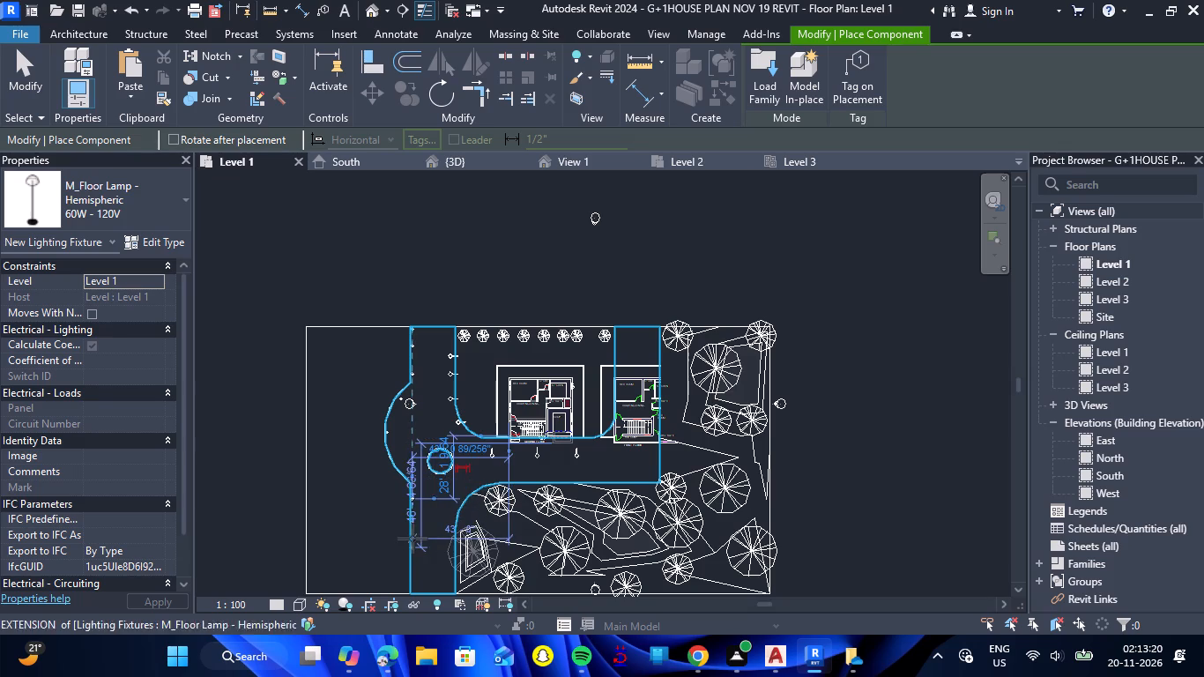
pyautogui.click(412, 539)
pyautogui.click(413, 580)
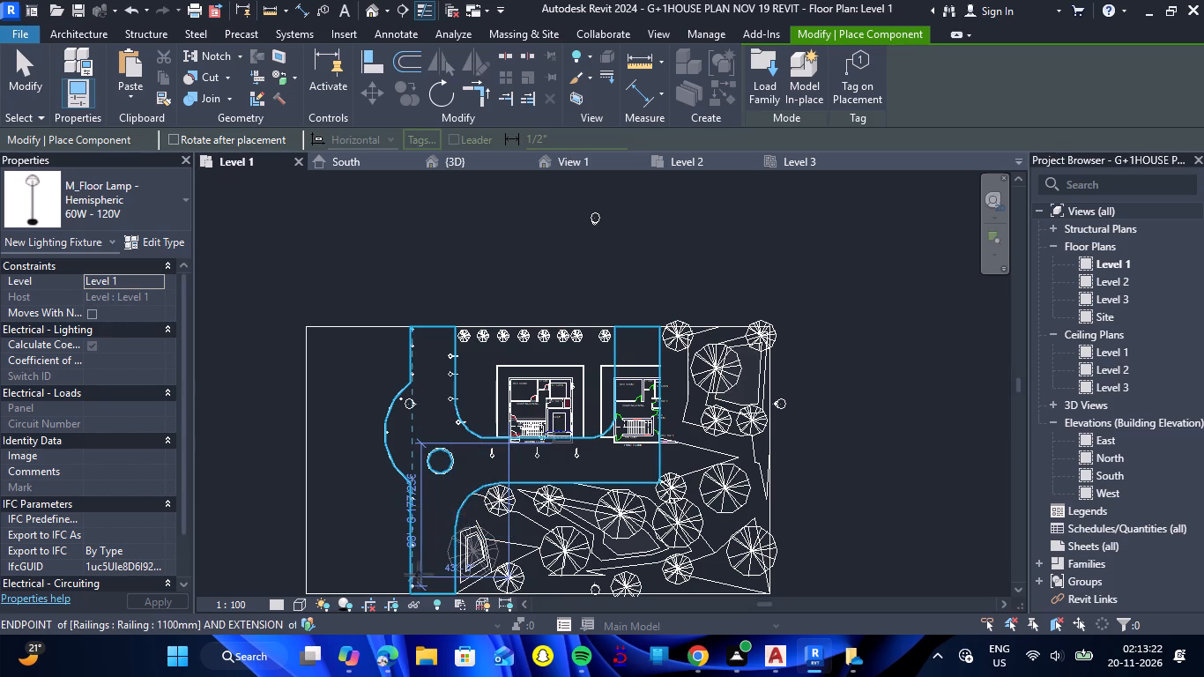
# Place five hemispheric floor lamps in a north-south row along the house plot's eastern edge, just west of the first-floor plan.
pyautogui.scroll(10, 410, 561)
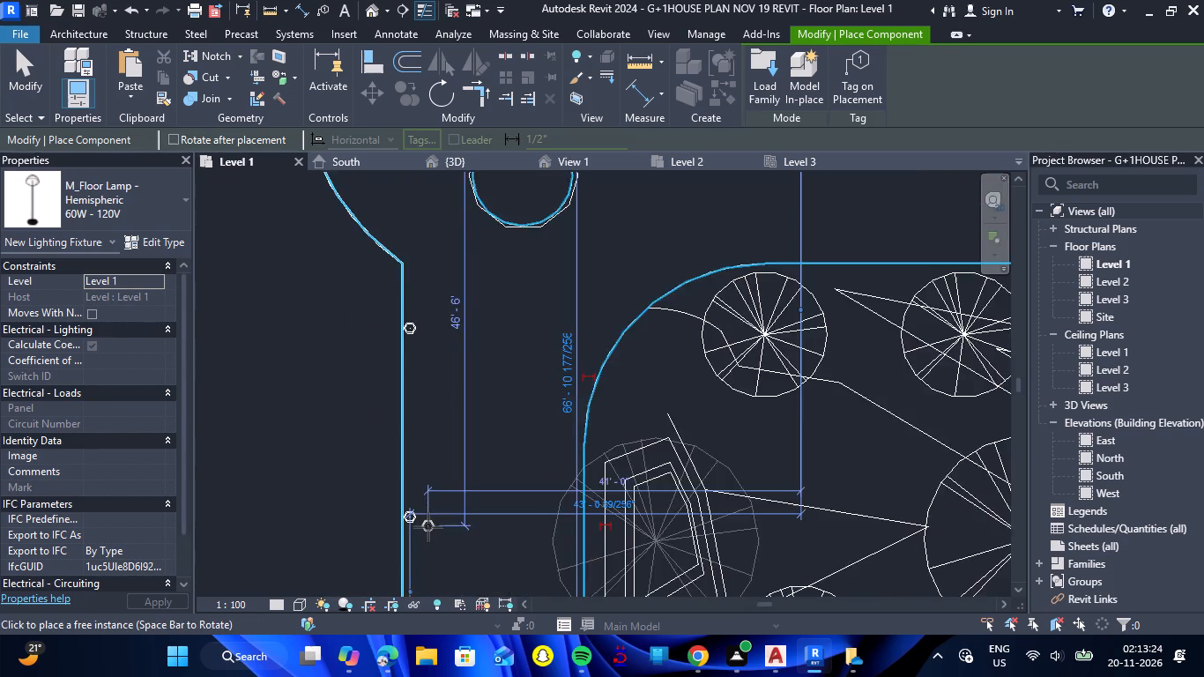
pyautogui.scroll(-7, 428, 527)
pyautogui.scroll(9, 686, 248)
pyautogui.scroll(-2, 692, 303)
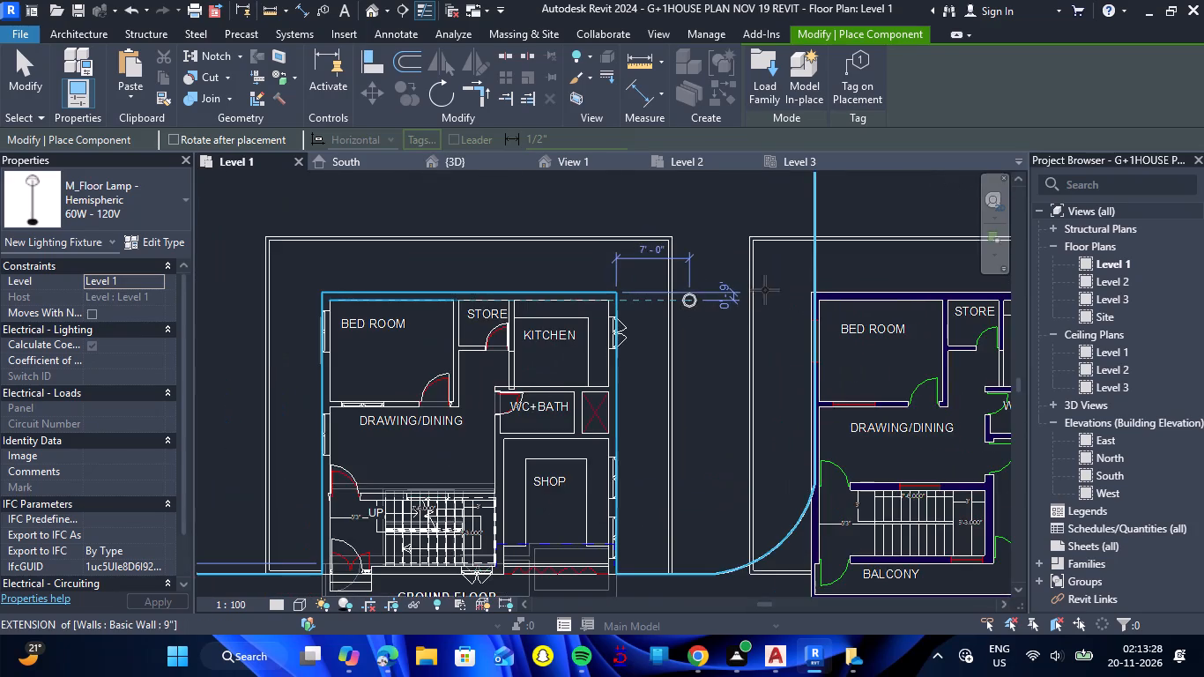
pyautogui.scroll(3, 778, 244)
pyautogui.click(777, 267)
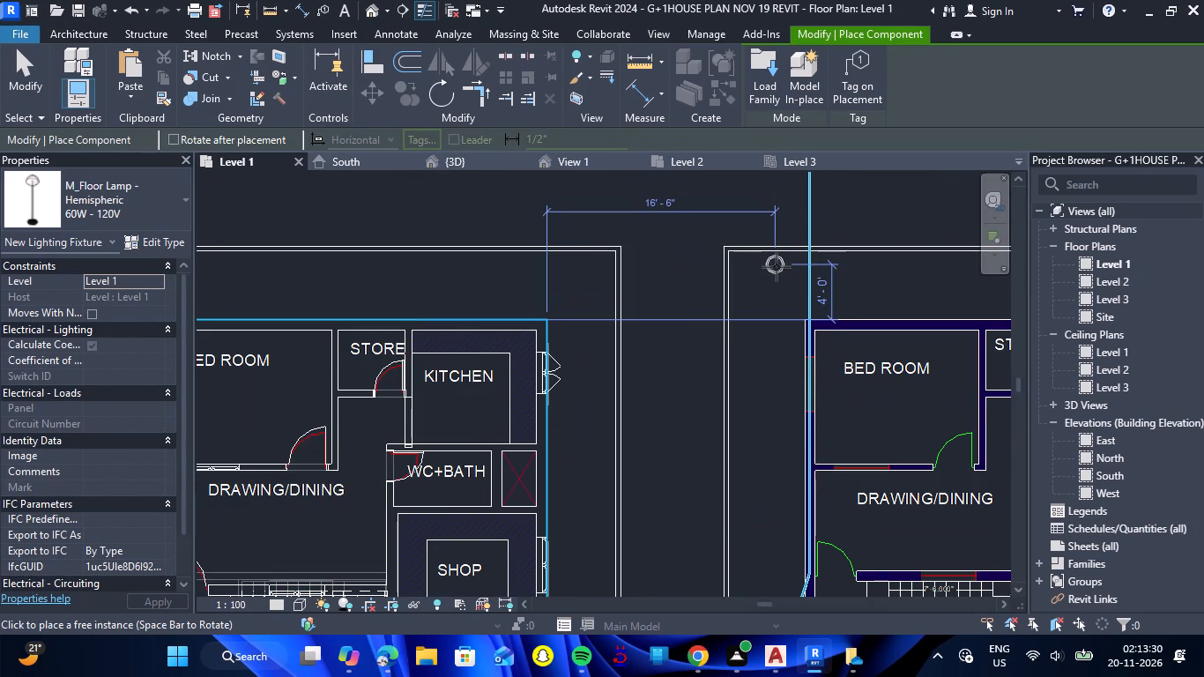
pyautogui.click(781, 348)
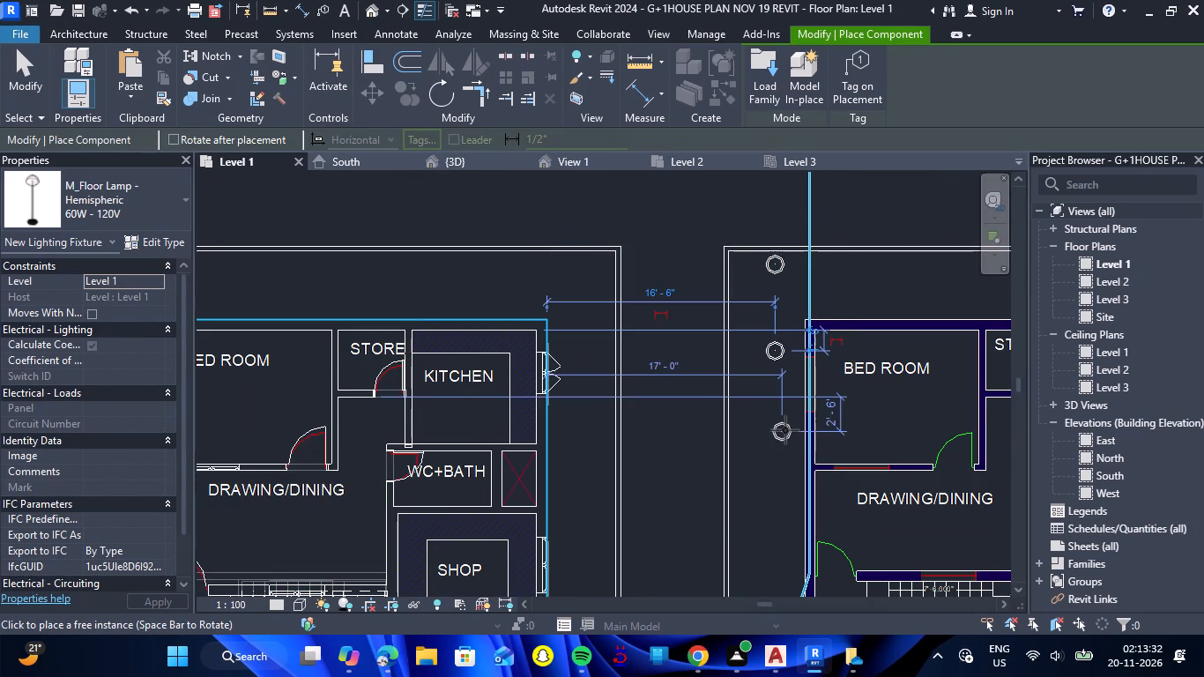
pyautogui.click(785, 430)
pyautogui.click(785, 492)
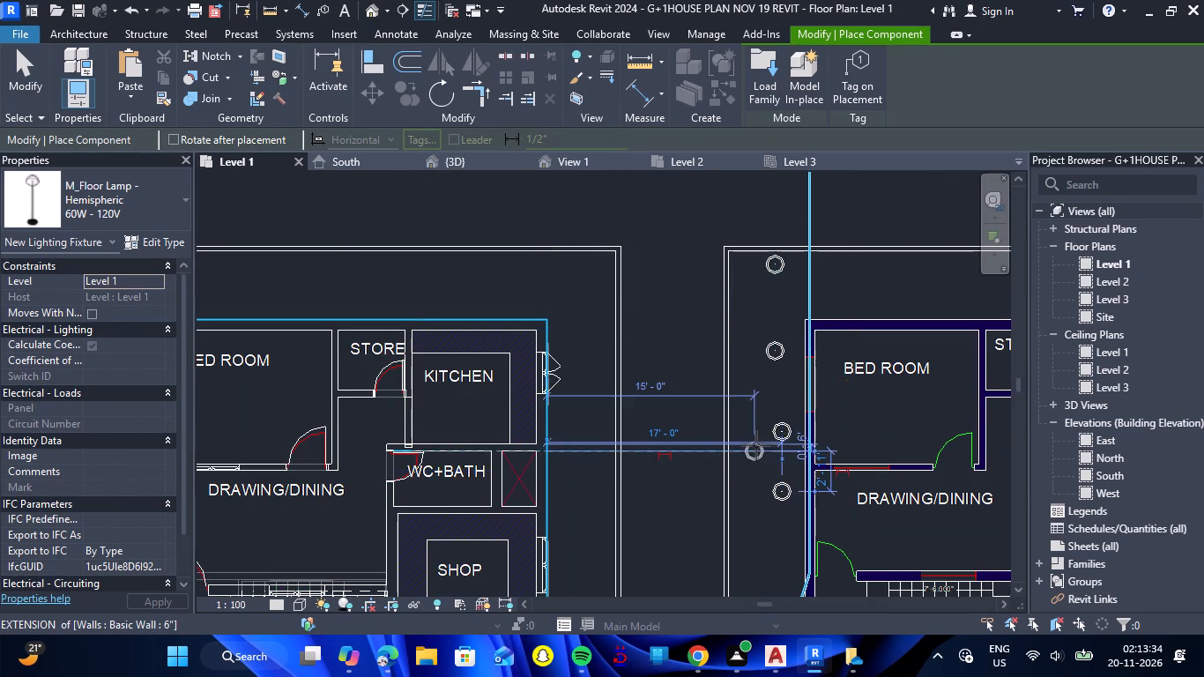
pyautogui.scroll(-6, 759, 443)
pyautogui.click(767, 495)
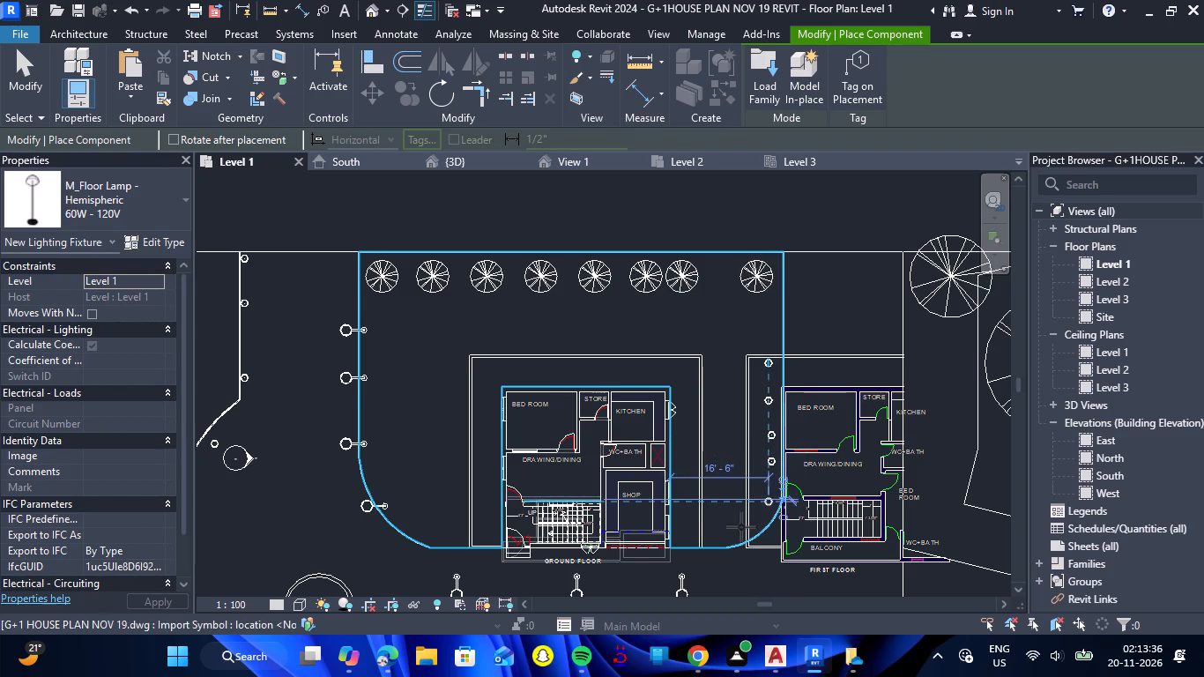
# Place three hemispheric floor lamps along the house plot's southern edge, one east of the ground-floor plan and two west of it.
pyautogui.click(735, 532)
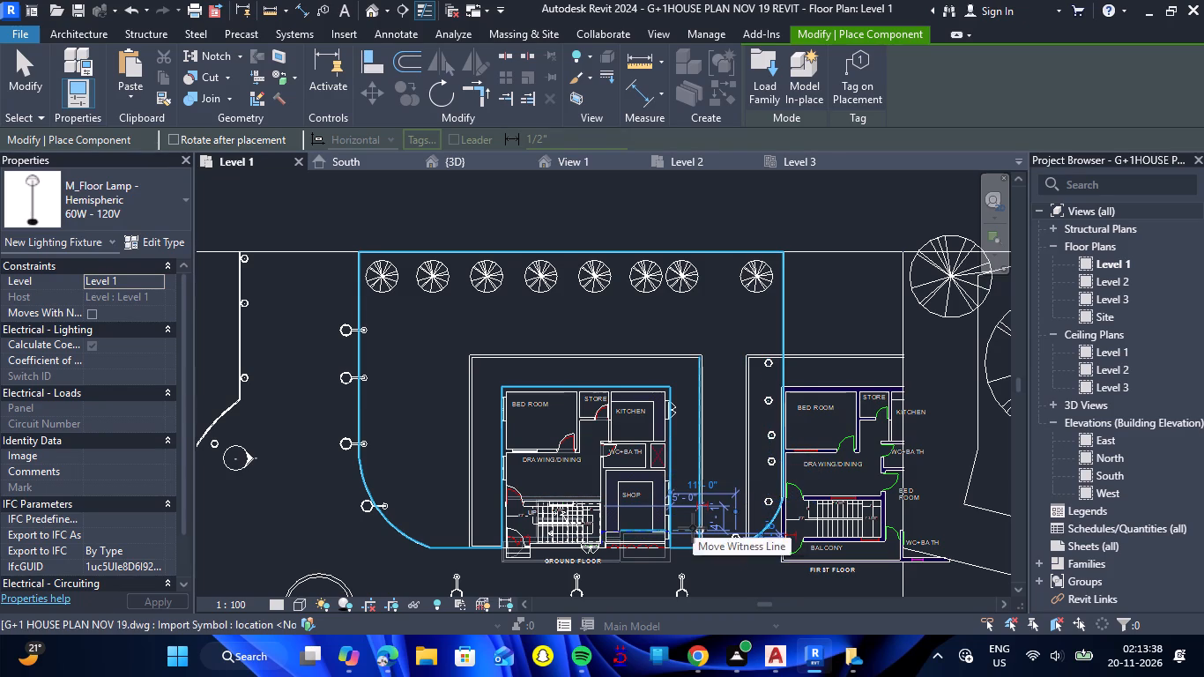
pyautogui.click(487, 533)
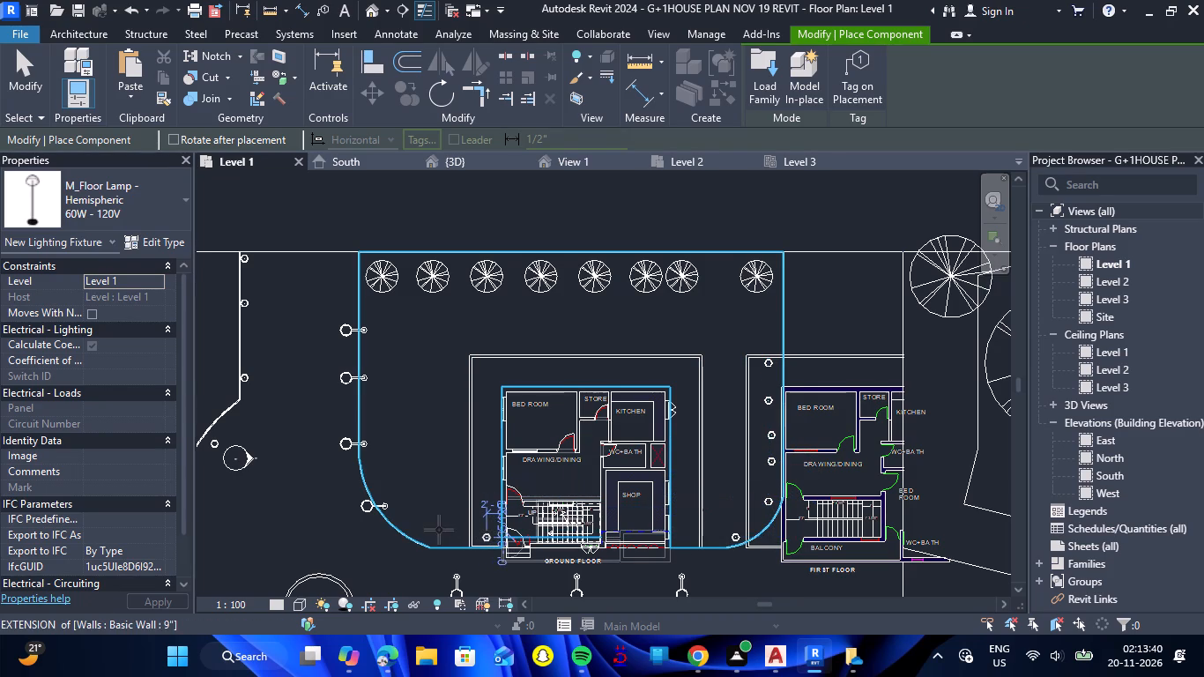
pyautogui.click(438, 530)
pyautogui.press('Escape')
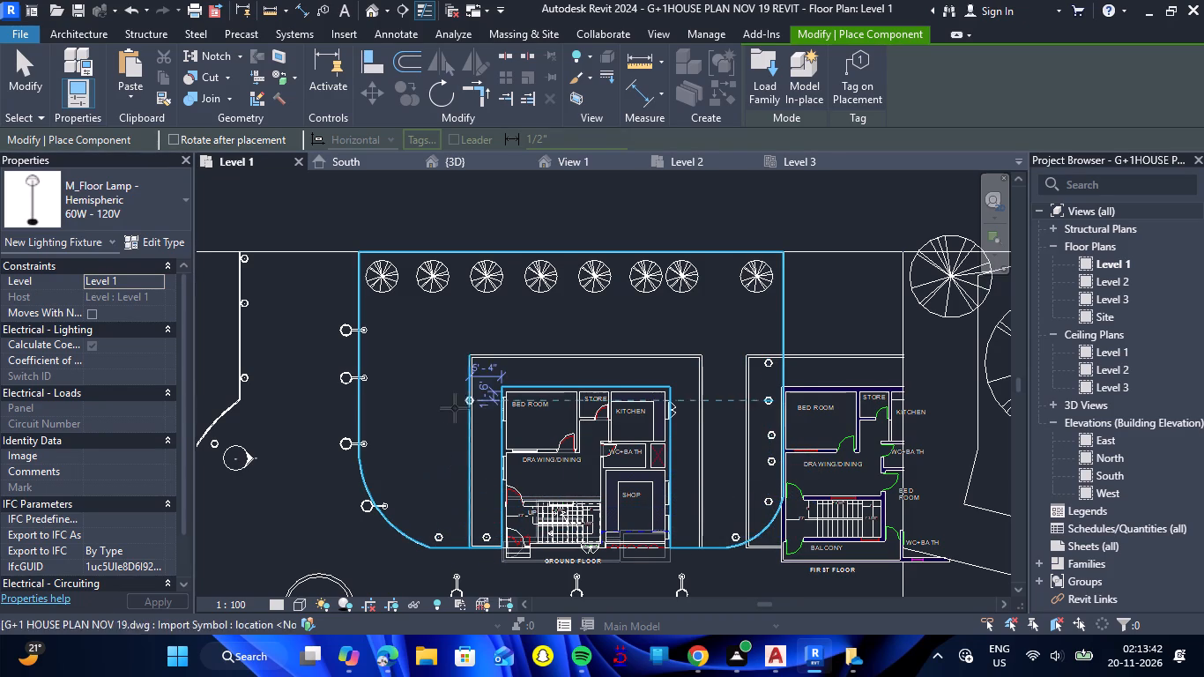
pyautogui.press('Escape')
# Start rendering the {3D} view at printer resolution, 150 DPI, with the Exterior: Artificial only lighting scheme.
pyautogui.click(479, 166)
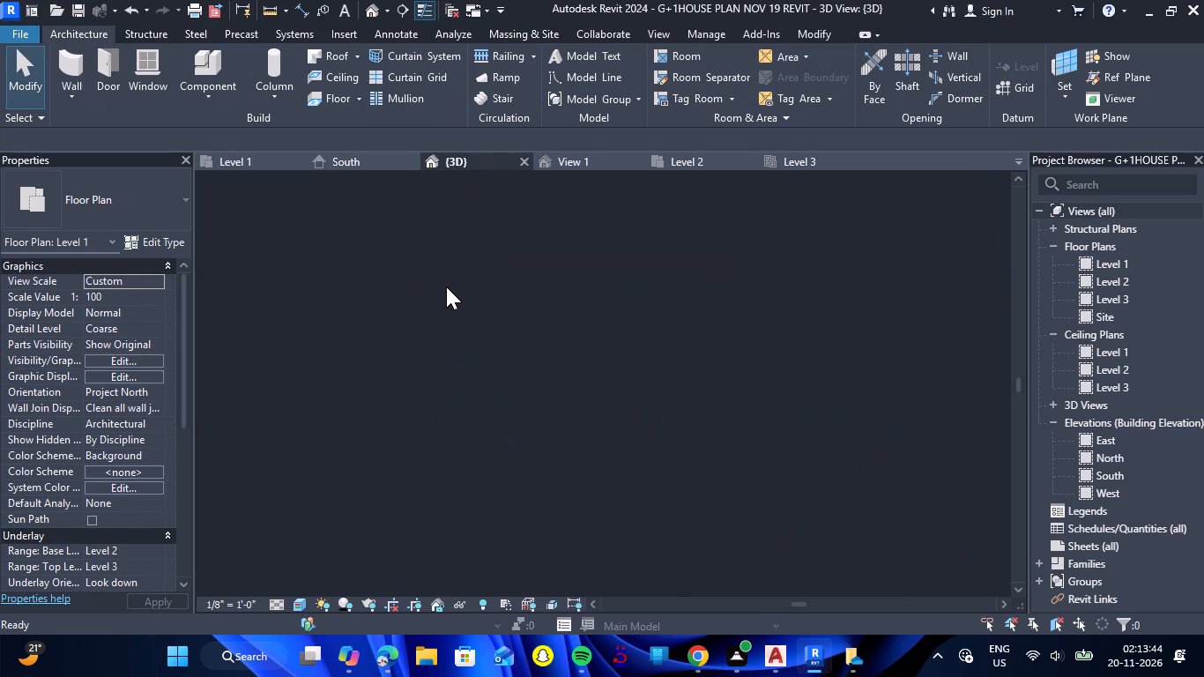
pyautogui.scroll(-2, 446, 286)
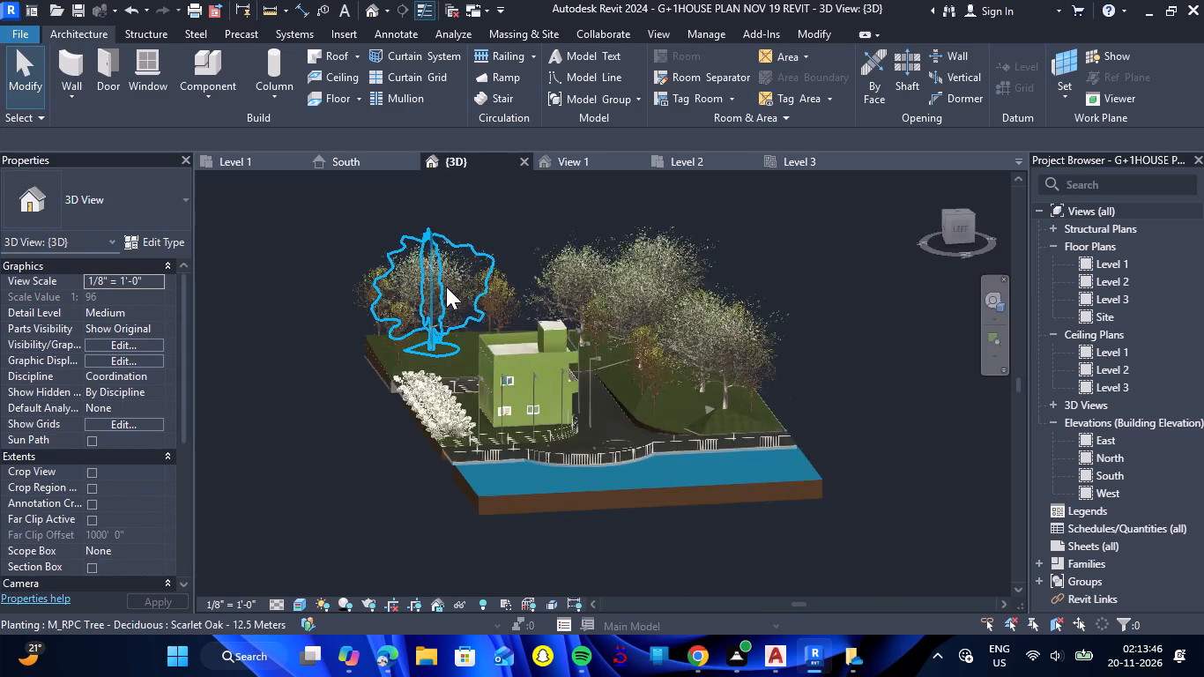
pyautogui.scroll(5, 525, 423)
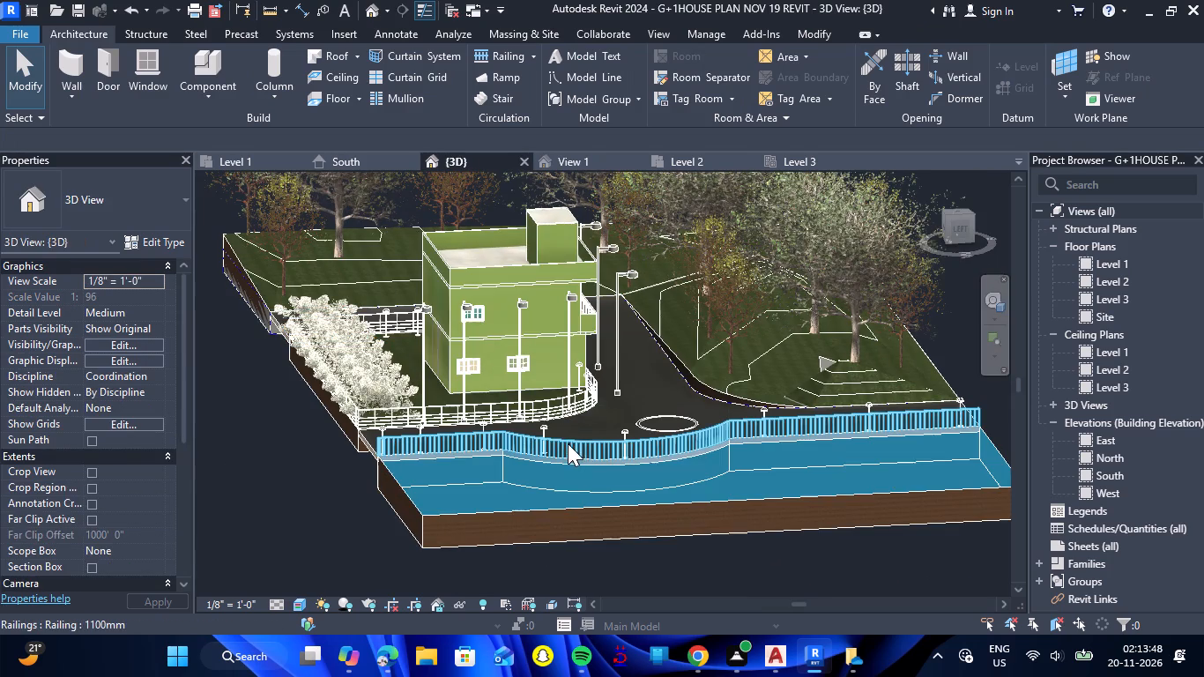
pyautogui.write('RR')
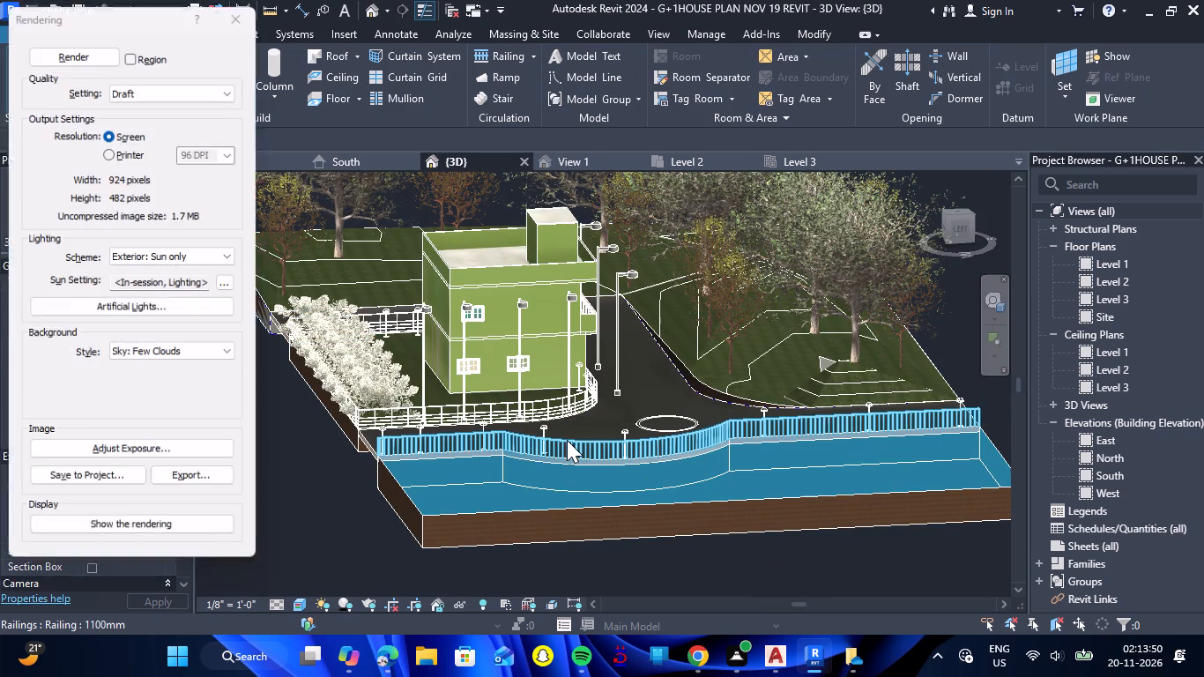
pyautogui.click(122, 149)
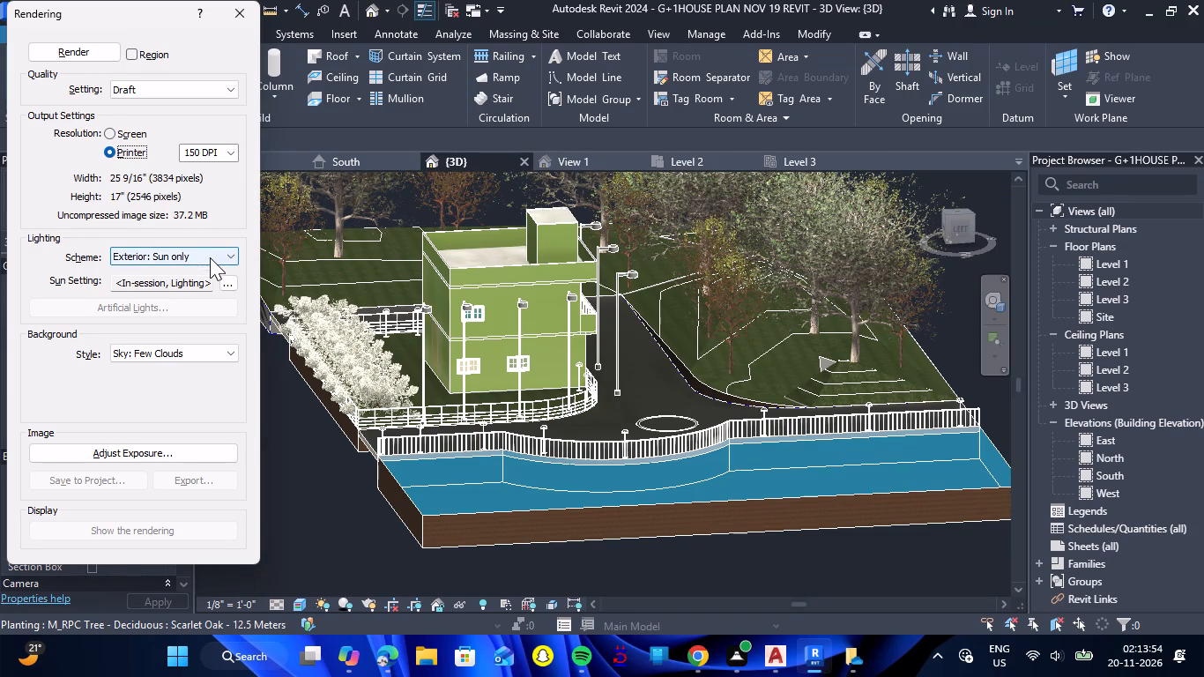
pyautogui.click(210, 258)
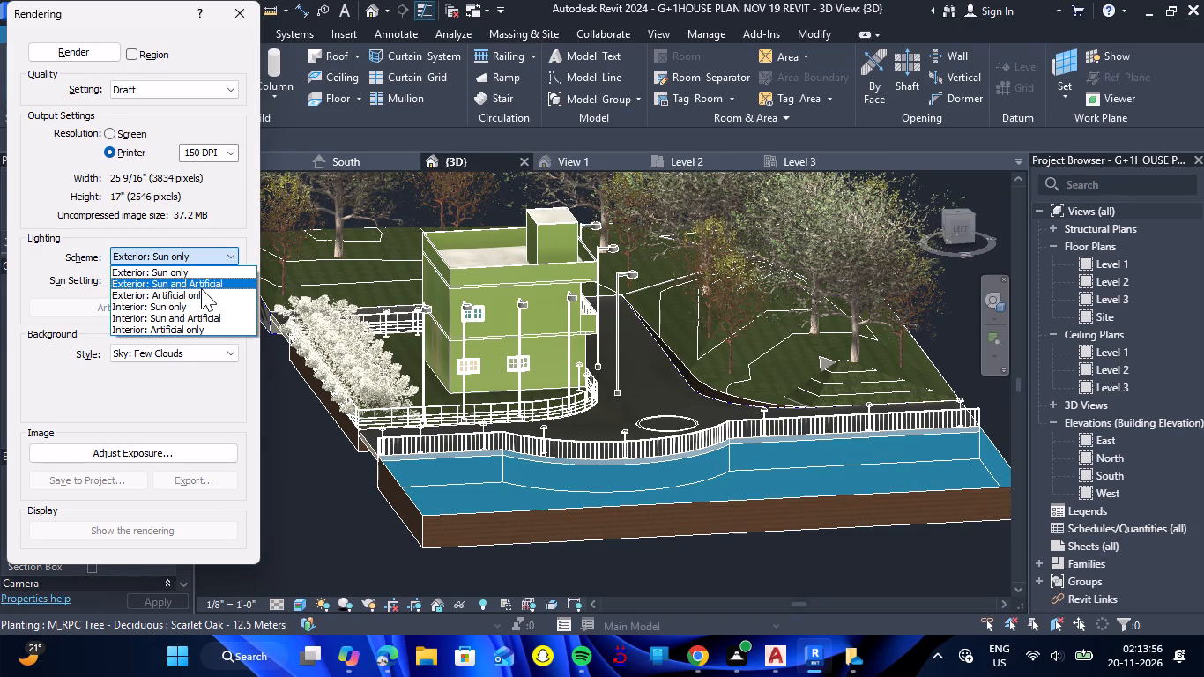
pyautogui.click(198, 291)
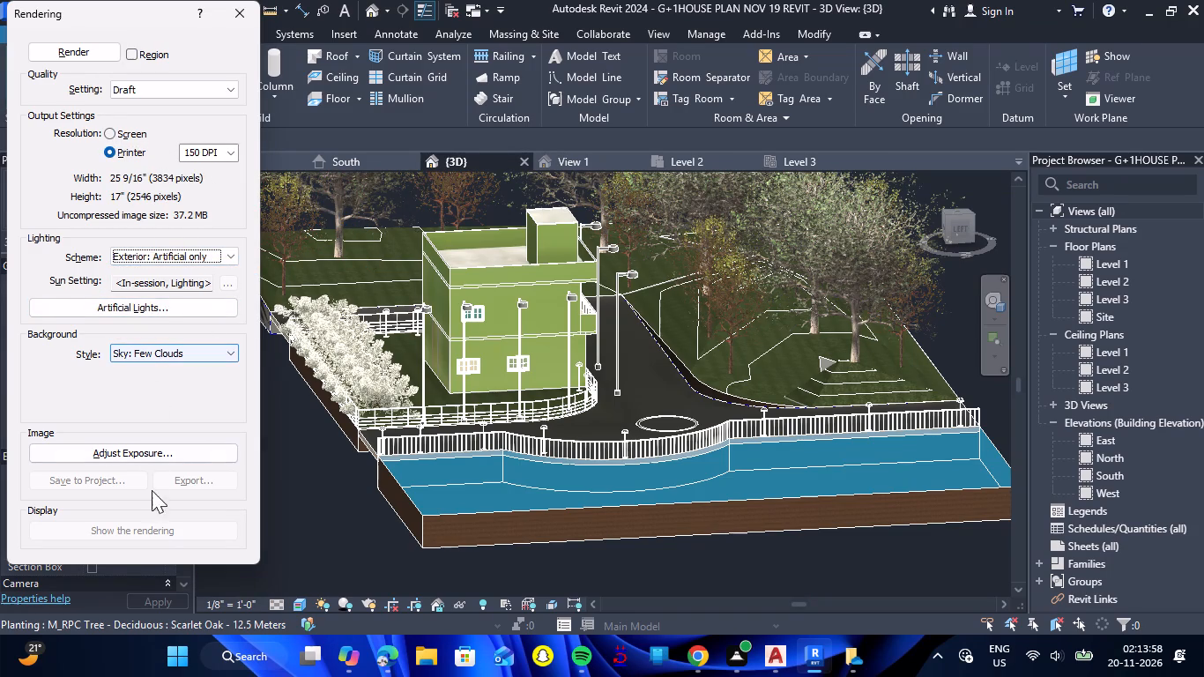
pyautogui.click(107, 57)
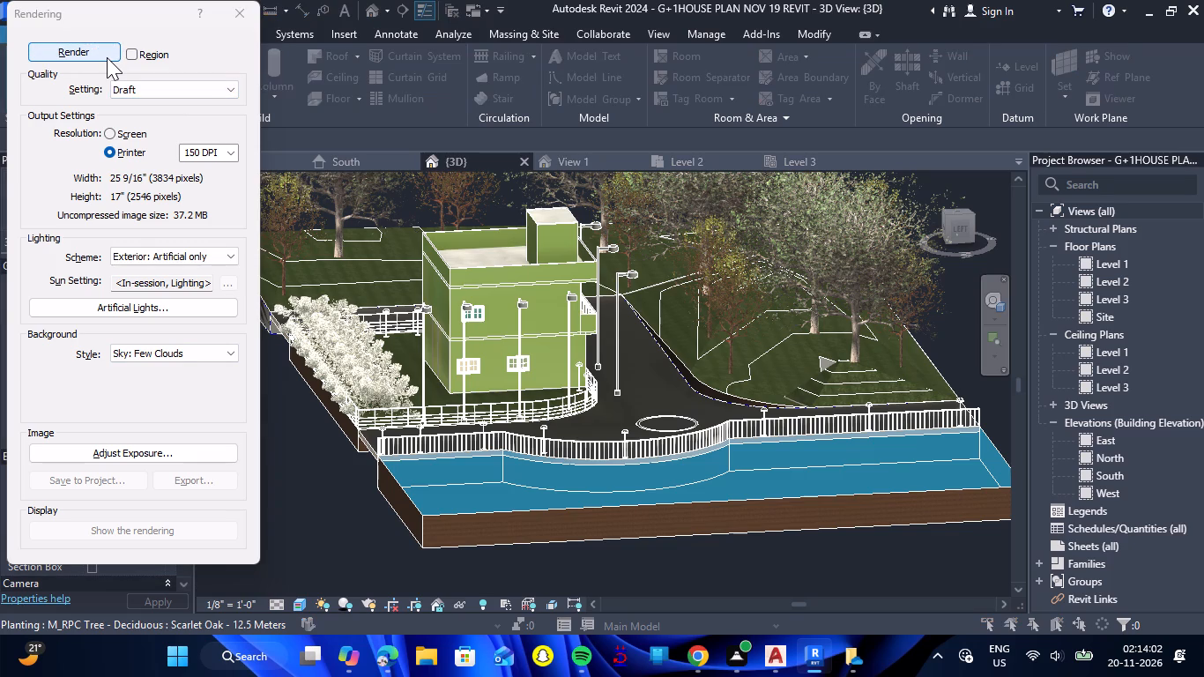
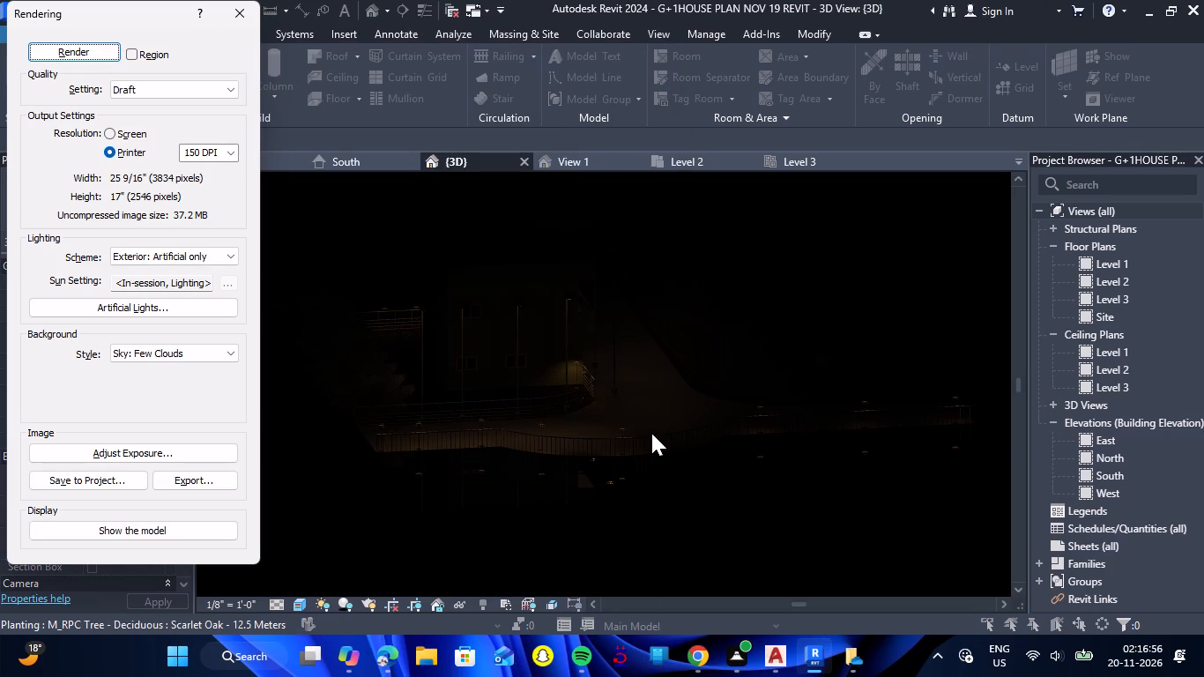
# Examine the dark night rendering of the house and its exterior lights up close, and close the rendering settings.
pyautogui.keyDown('ctrl'); pyautogui.scroll(-6, 651, 433); pyautogui.keyUp('ctrl')
pyautogui.scroll(-5, 651, 433)
pyautogui.scroll(4, 621, 391)
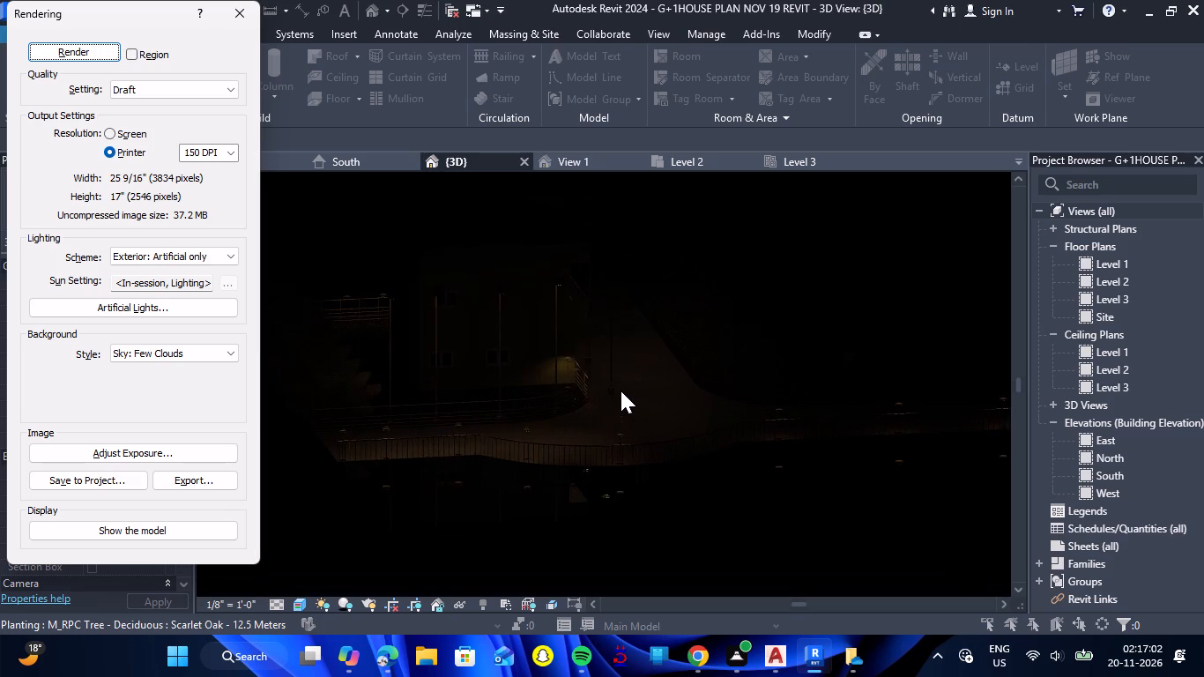
pyautogui.scroll(10, 621, 391)
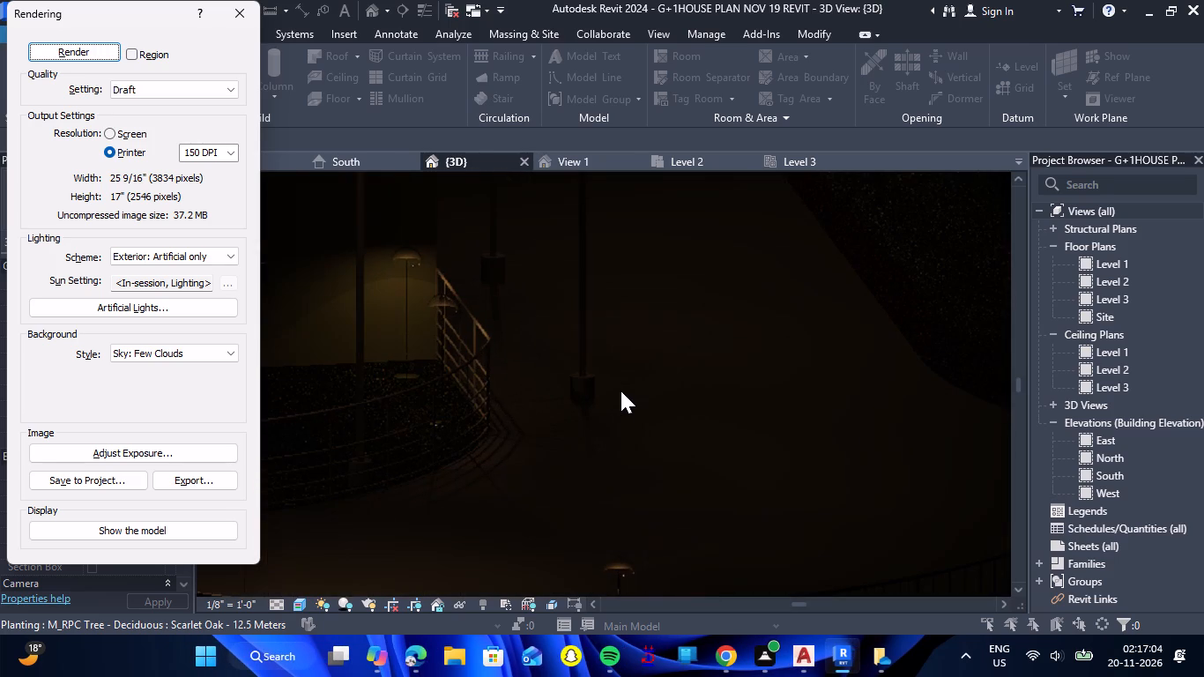
pyautogui.scroll(-11, 621, 391)
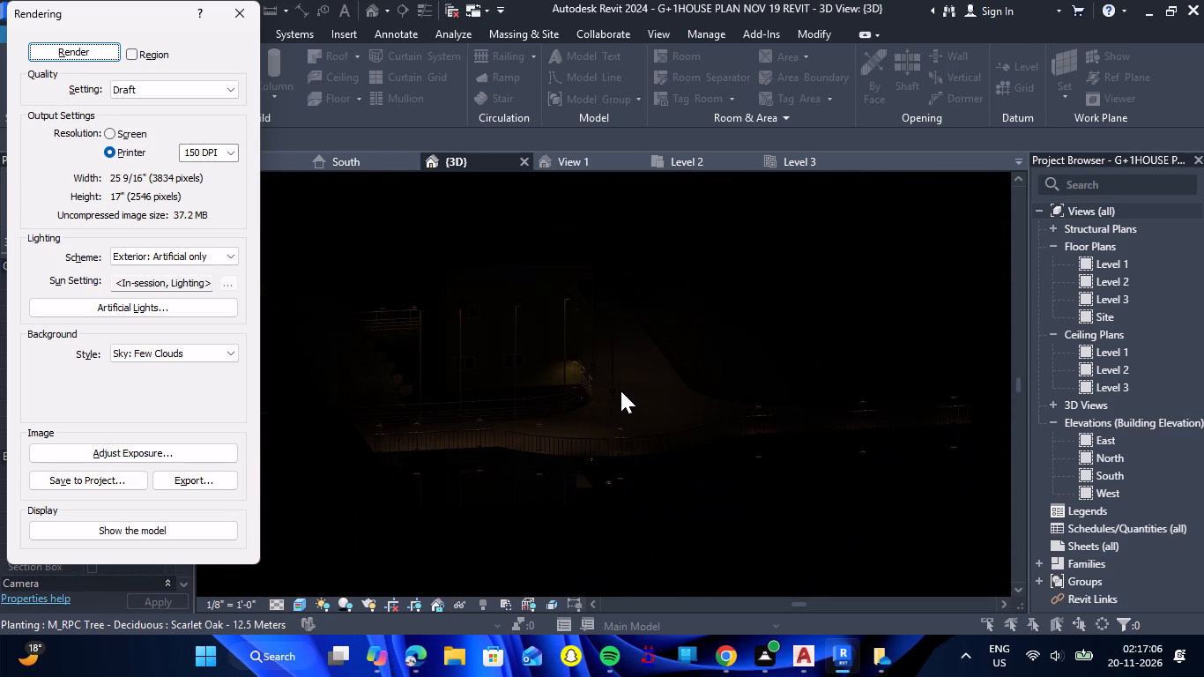
pyautogui.click(234, 15)
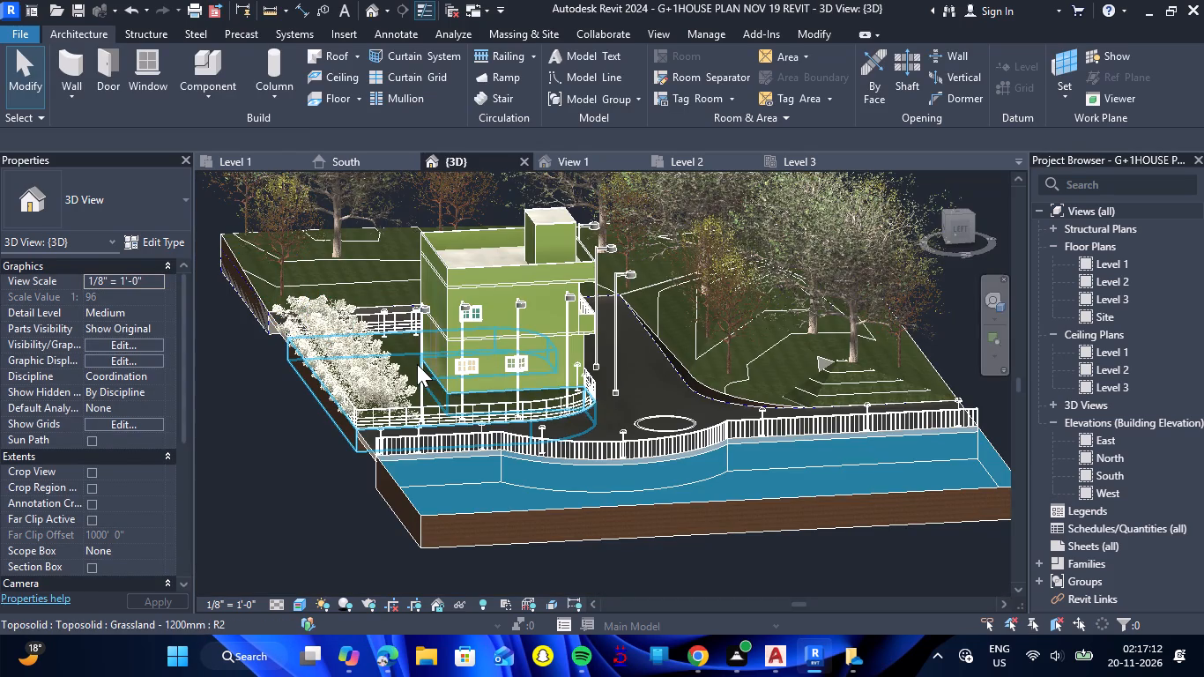
# Set the initial color of the 400W Halogen - 120V street light type beside the house to D65 Reference White.
pyautogui.click(421, 309)
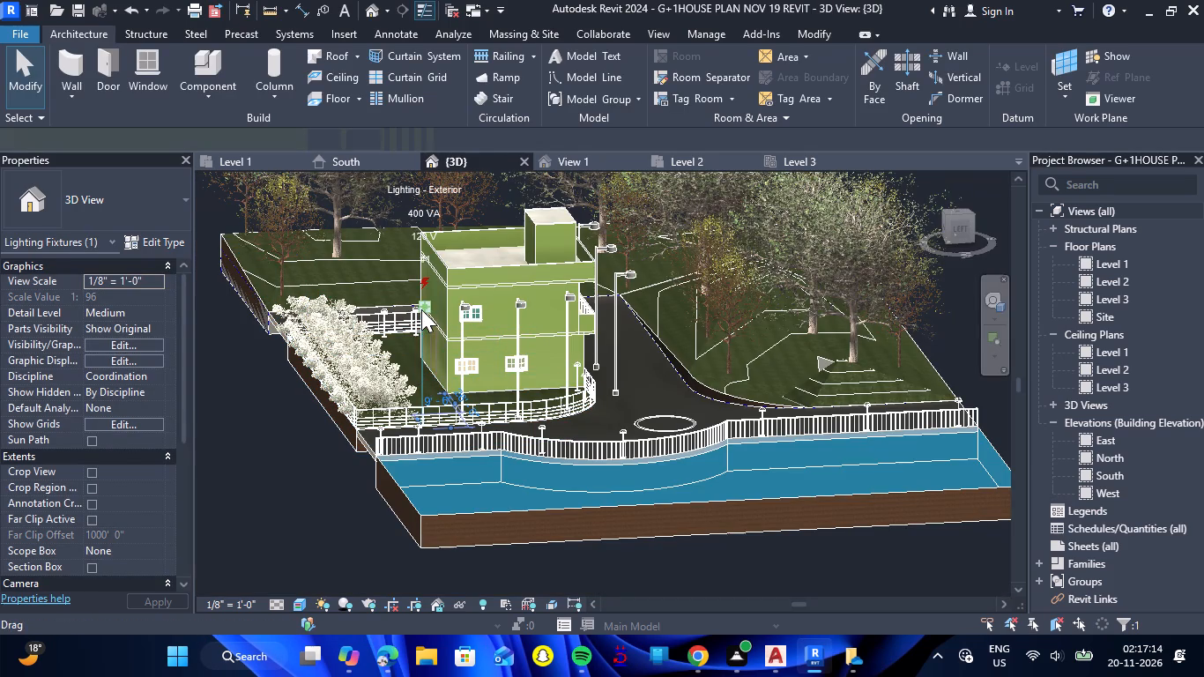
pyautogui.click(164, 235)
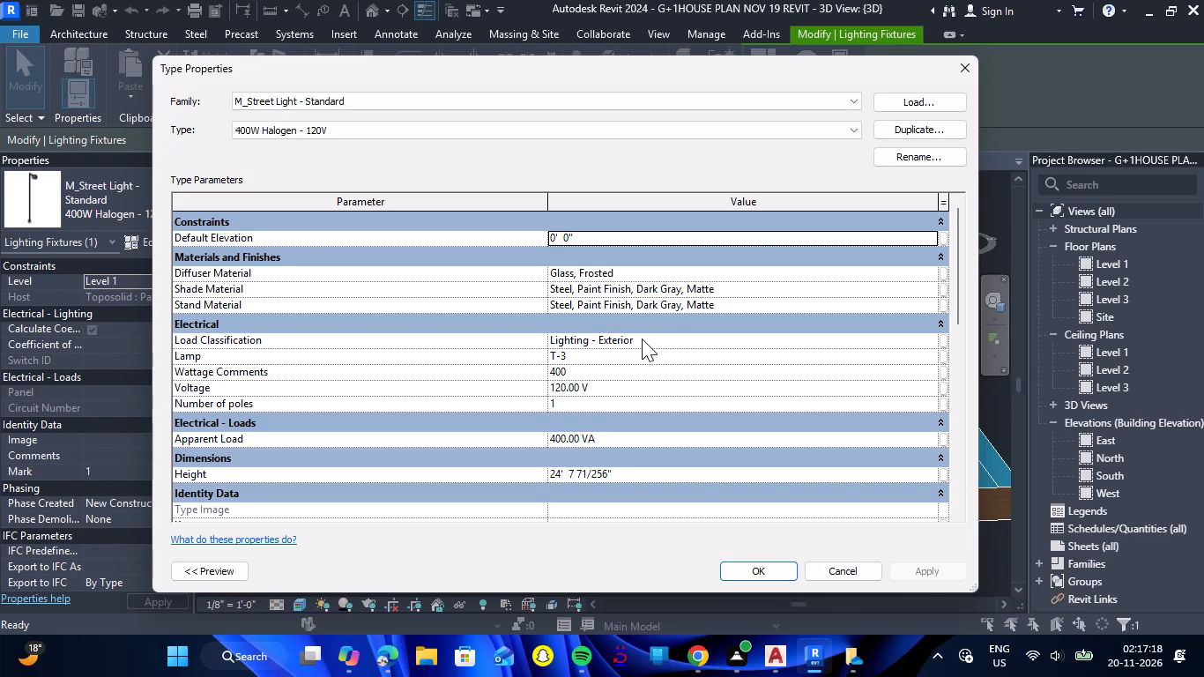
pyautogui.scroll(-9, 642, 338)
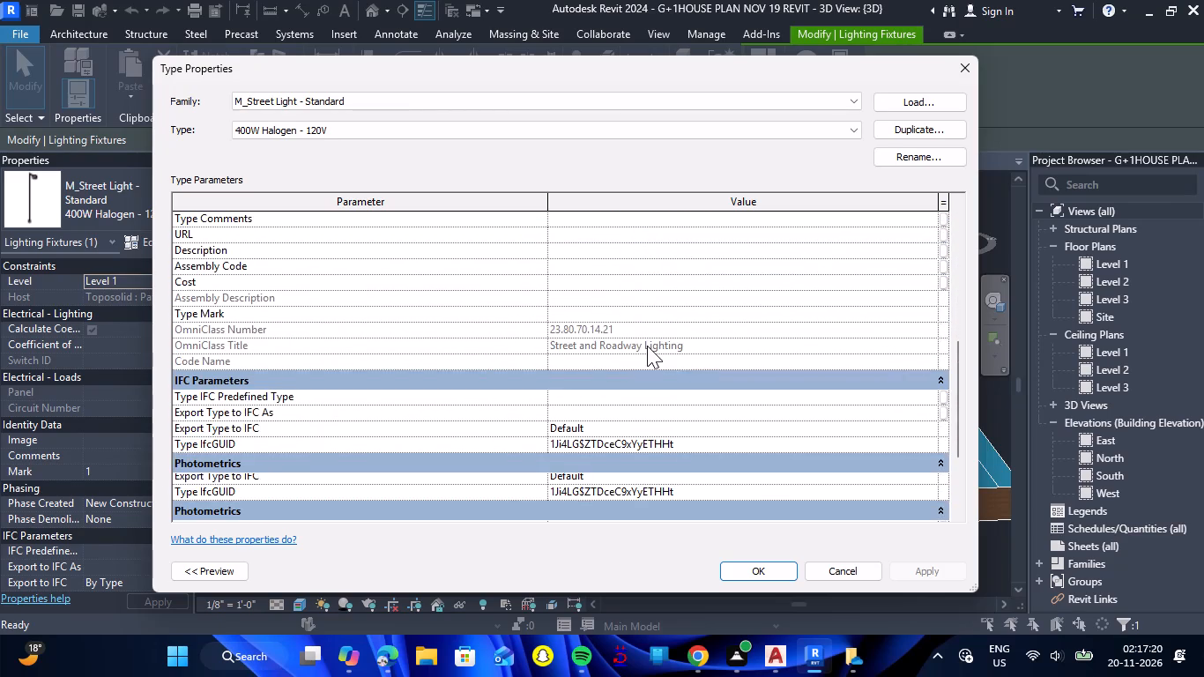
pyautogui.scroll(-13, 647, 344)
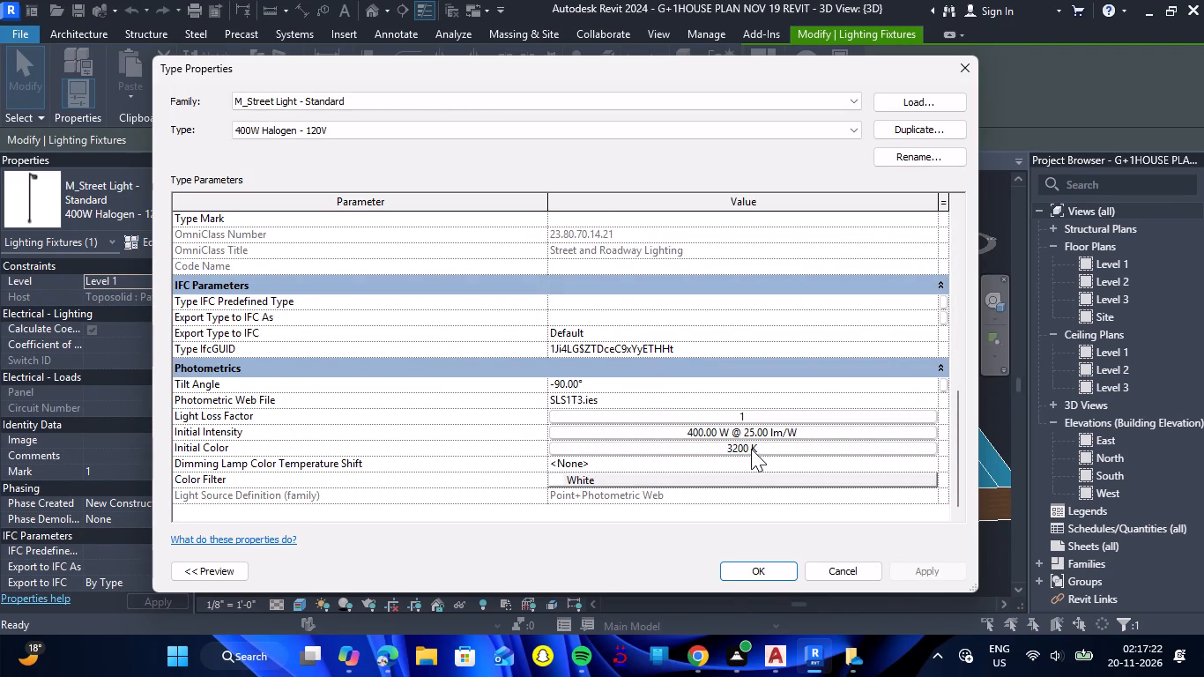
pyautogui.click(752, 448)
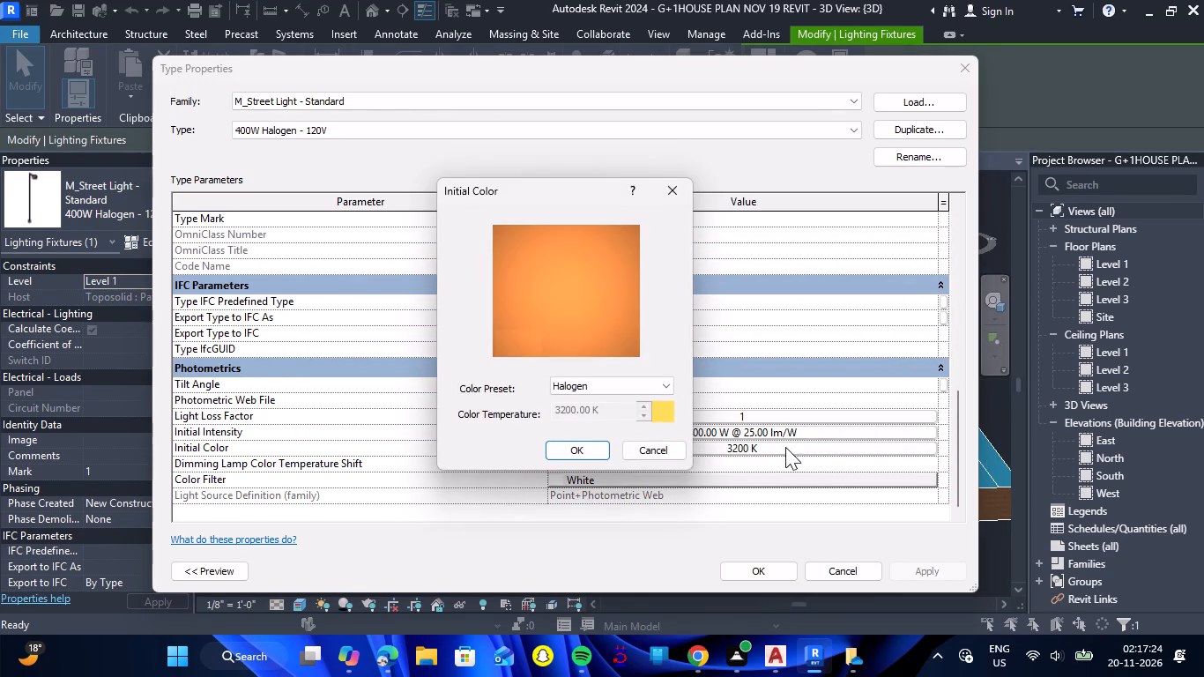
pyautogui.click(642, 389)
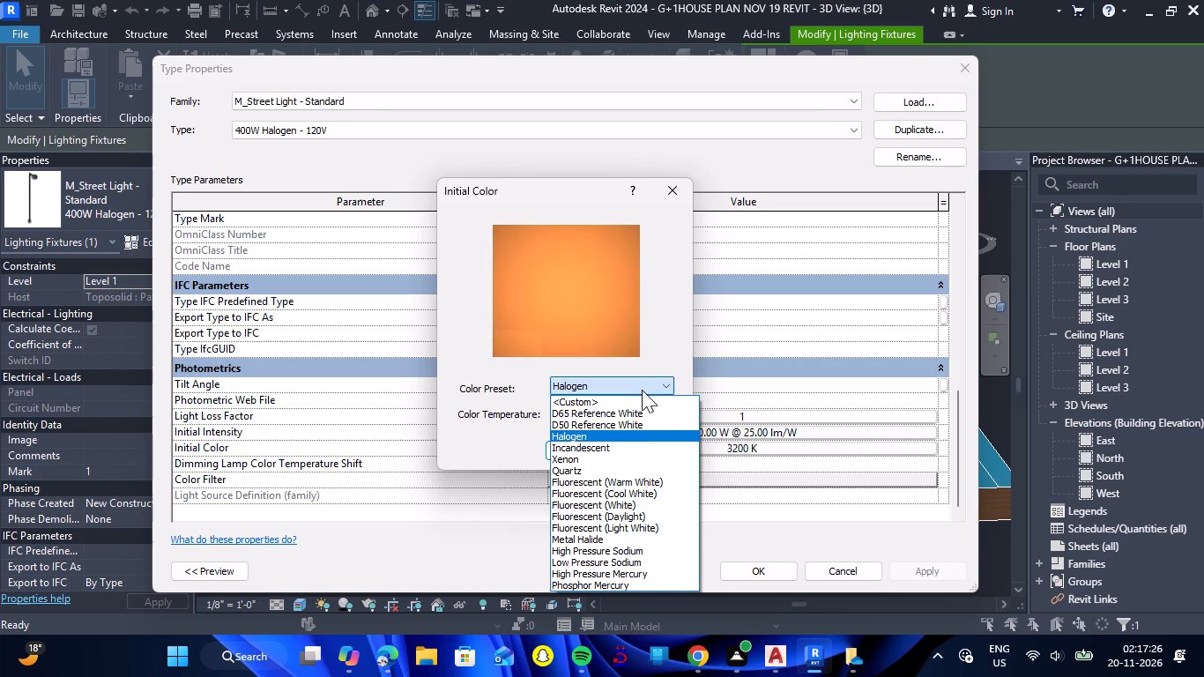
pyautogui.click(633, 412)
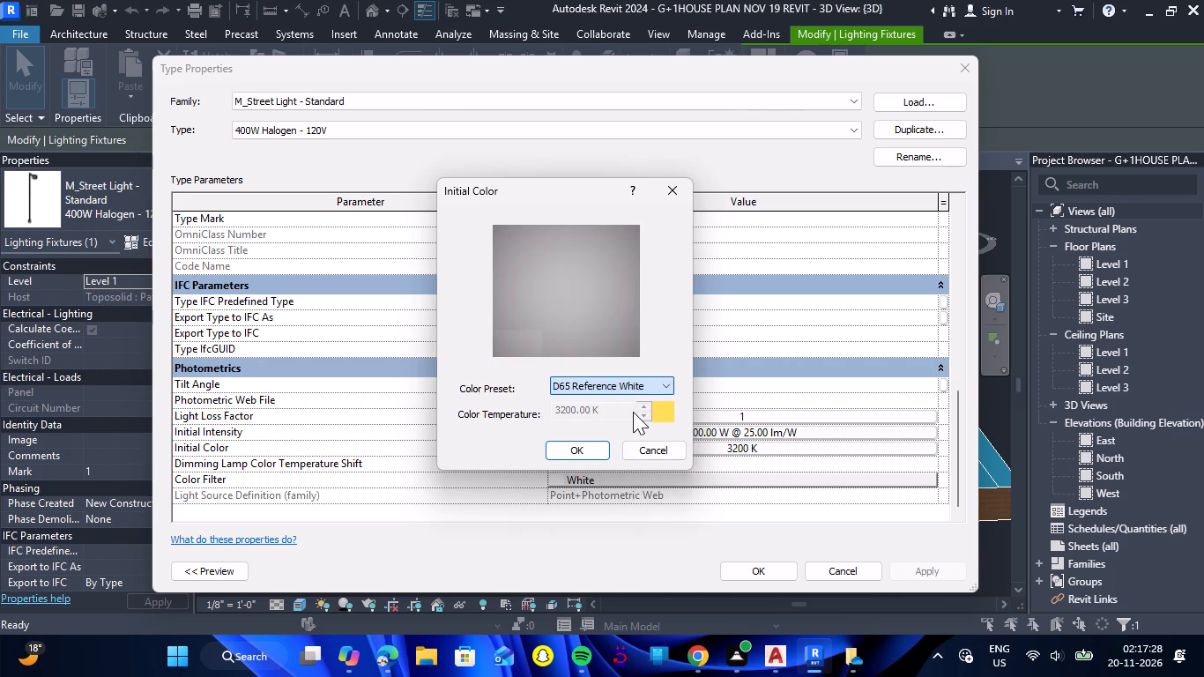
pyautogui.click(583, 456)
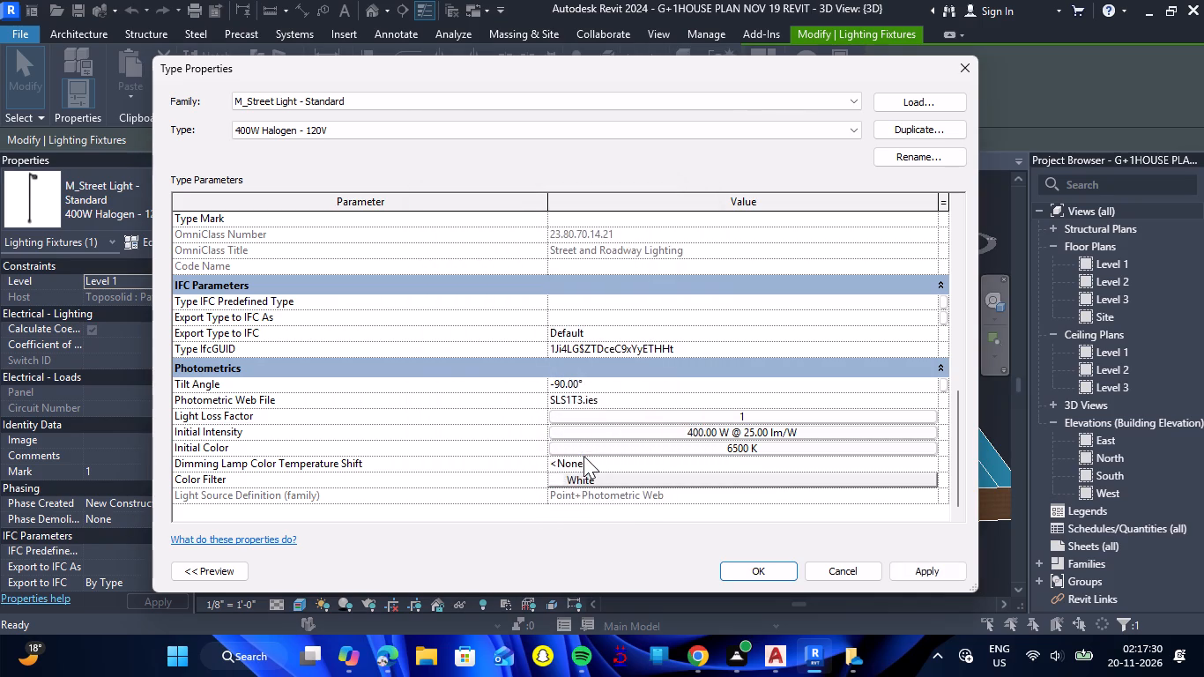
# Set the street light type's initial intensity to a wattage of 800 W.
pyautogui.click(725, 437)
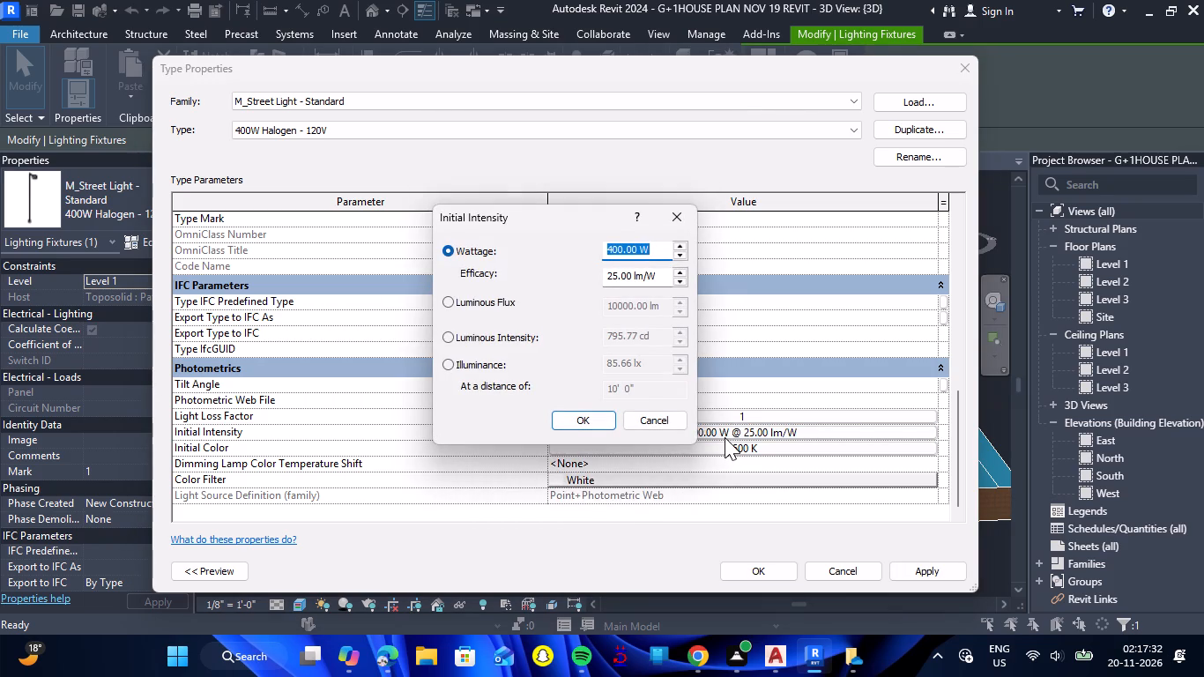
pyautogui.click(661, 249)
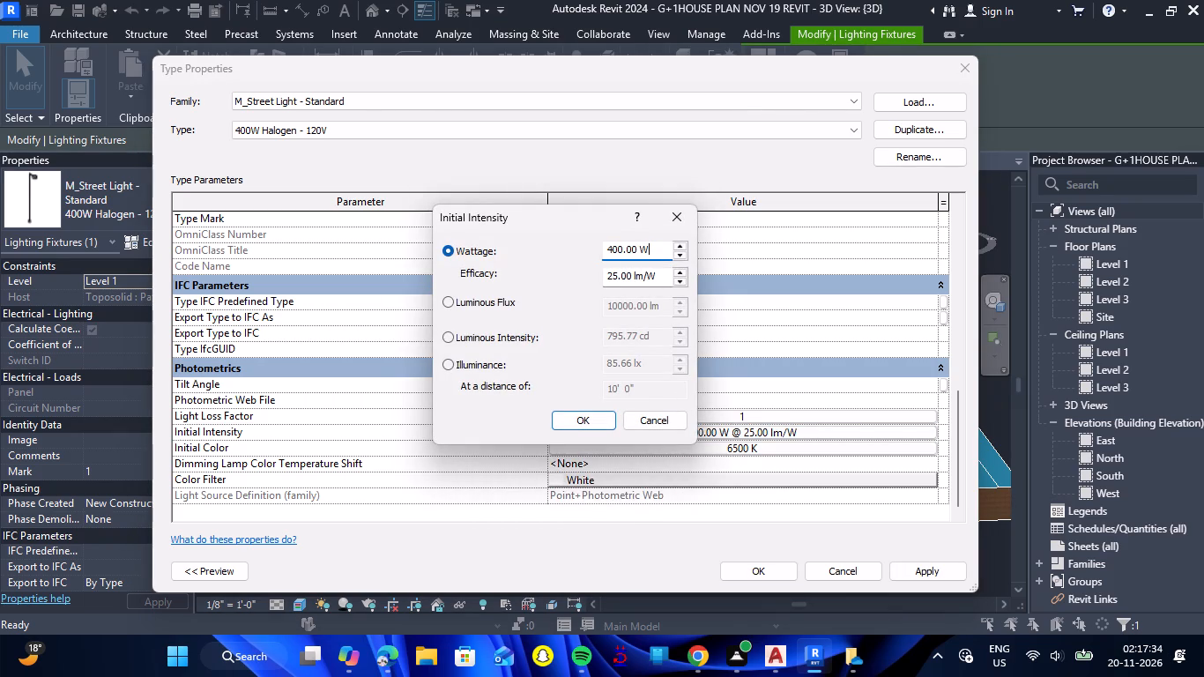
pyautogui.moveTo(661, 249); pyautogui.dragTo(481, 259)
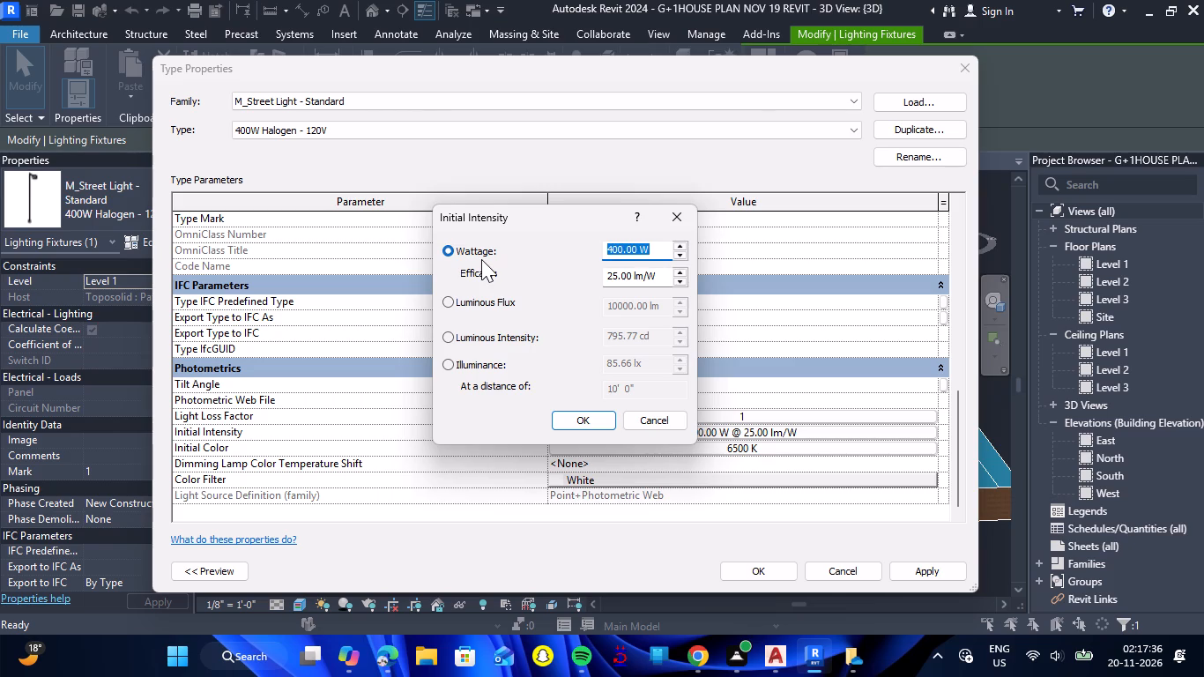
pyautogui.write('800')
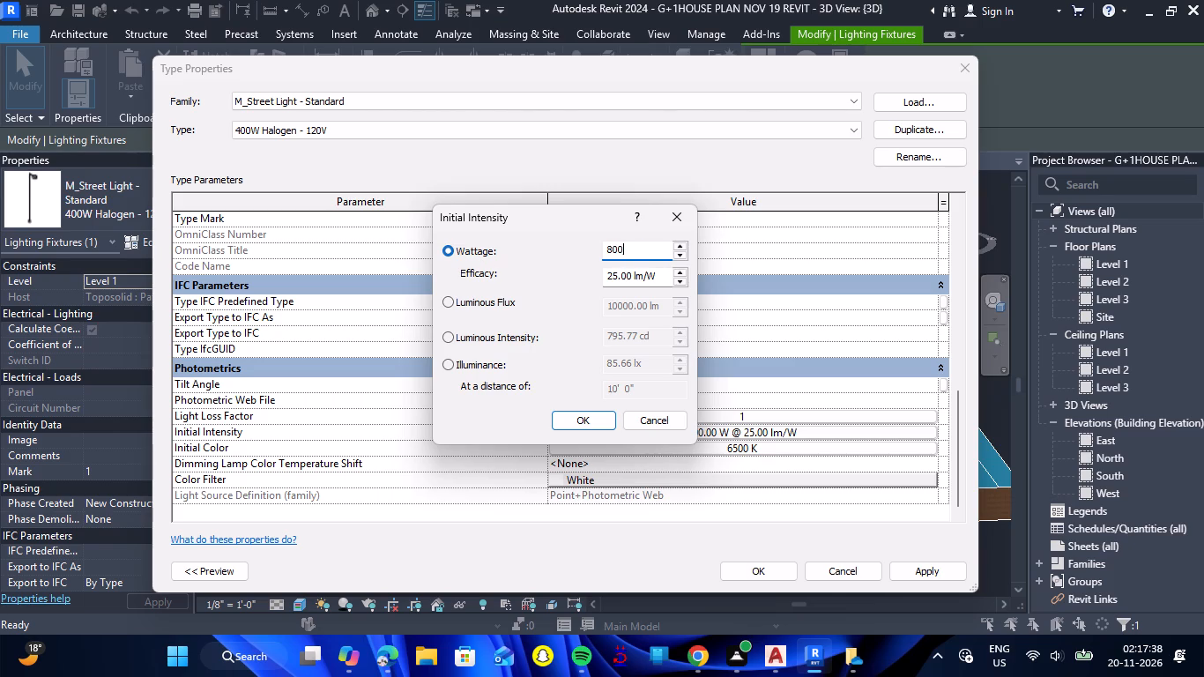
pyautogui.press('Return')
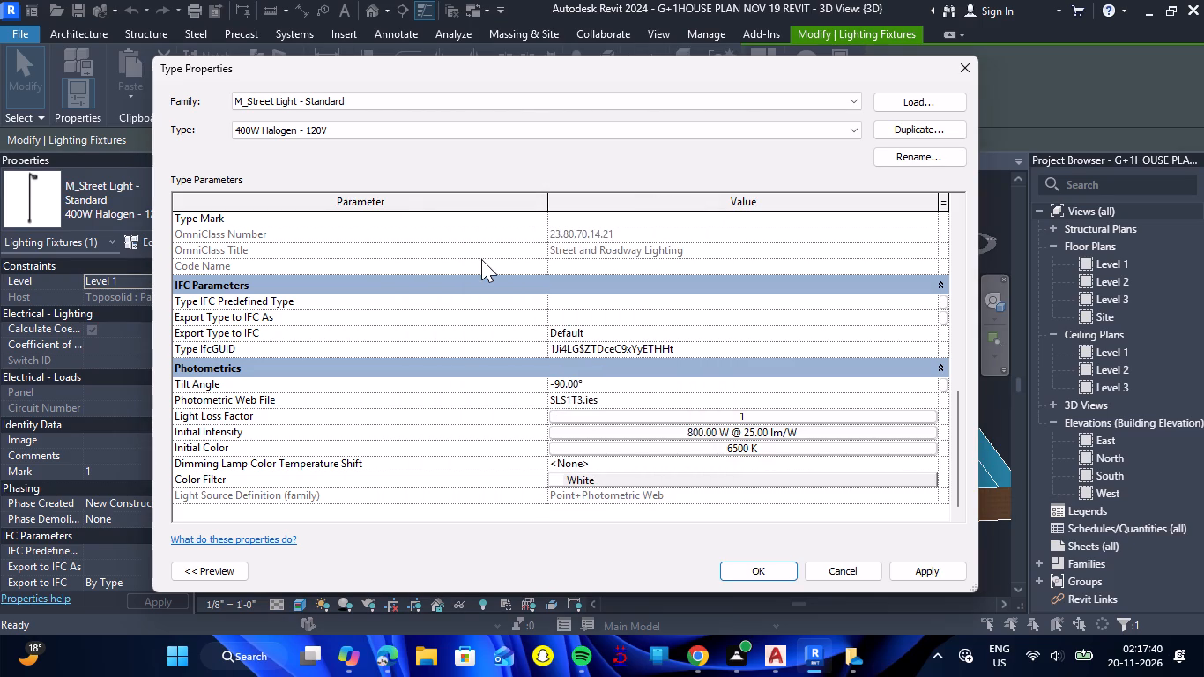
# Raise the street light's temperature and voltage loss/gain factors to 2.00 each, keep ballast loss at 1.00, and apply the type changes.
pyautogui.click(707, 418)
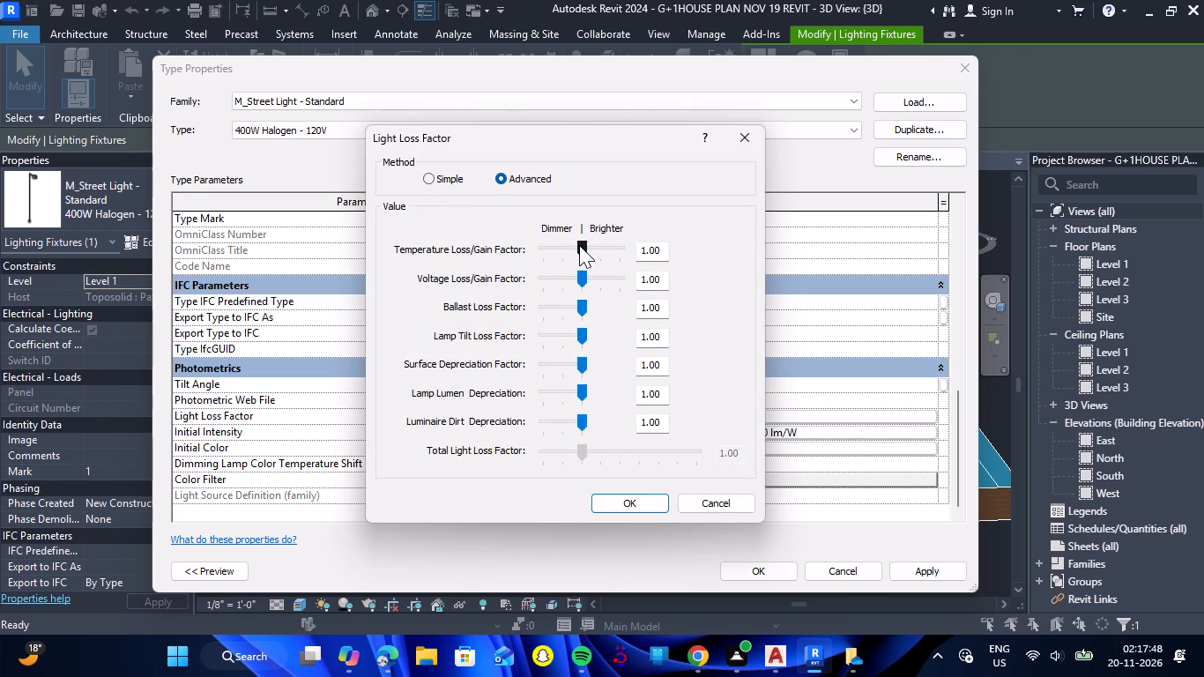
pyautogui.moveTo(579, 245); pyautogui.dragTo(635, 251)
pyautogui.moveTo(571, 286); pyautogui.dragTo(635, 288)
pyautogui.moveTo(570, 283); pyautogui.dragTo(658, 288)
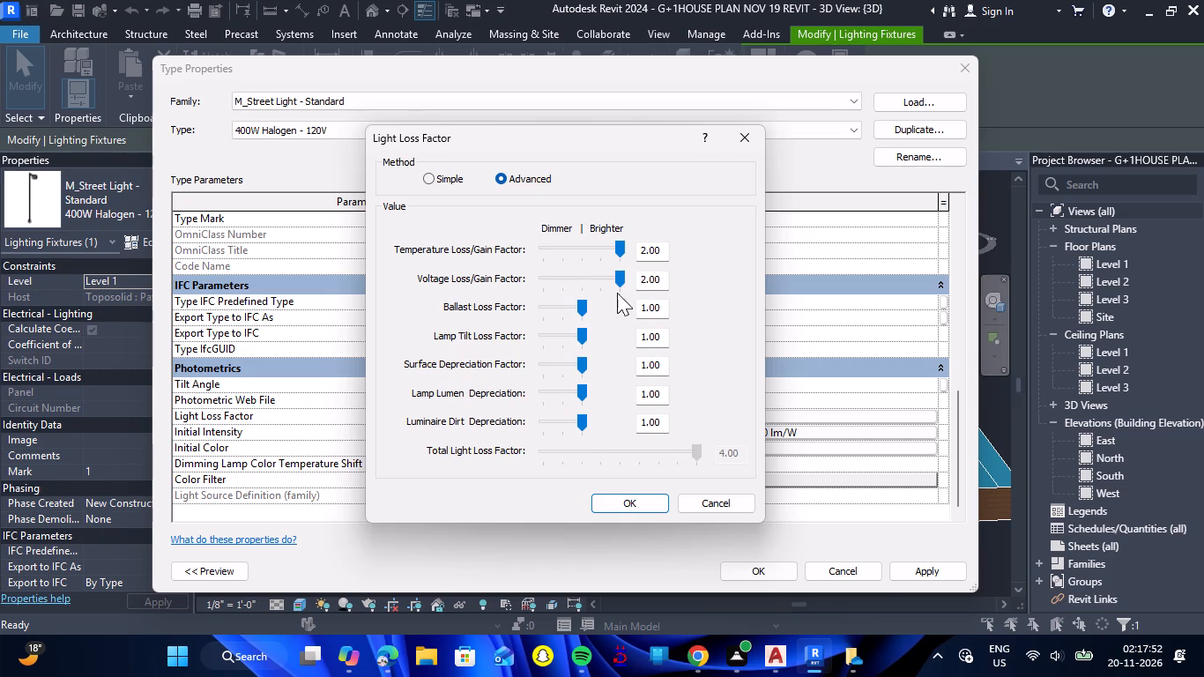
pyautogui.moveTo(576, 303); pyautogui.dragTo(637, 305)
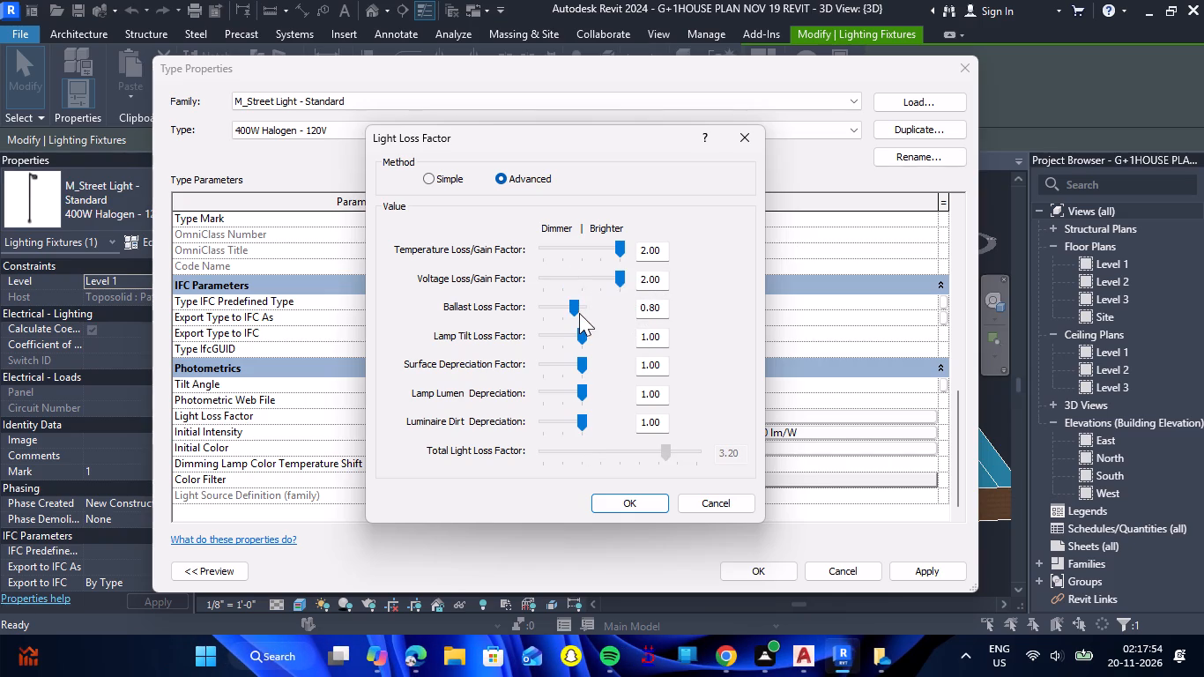
pyautogui.moveTo(579, 313); pyautogui.dragTo(637, 313)
pyautogui.click(620, 310)
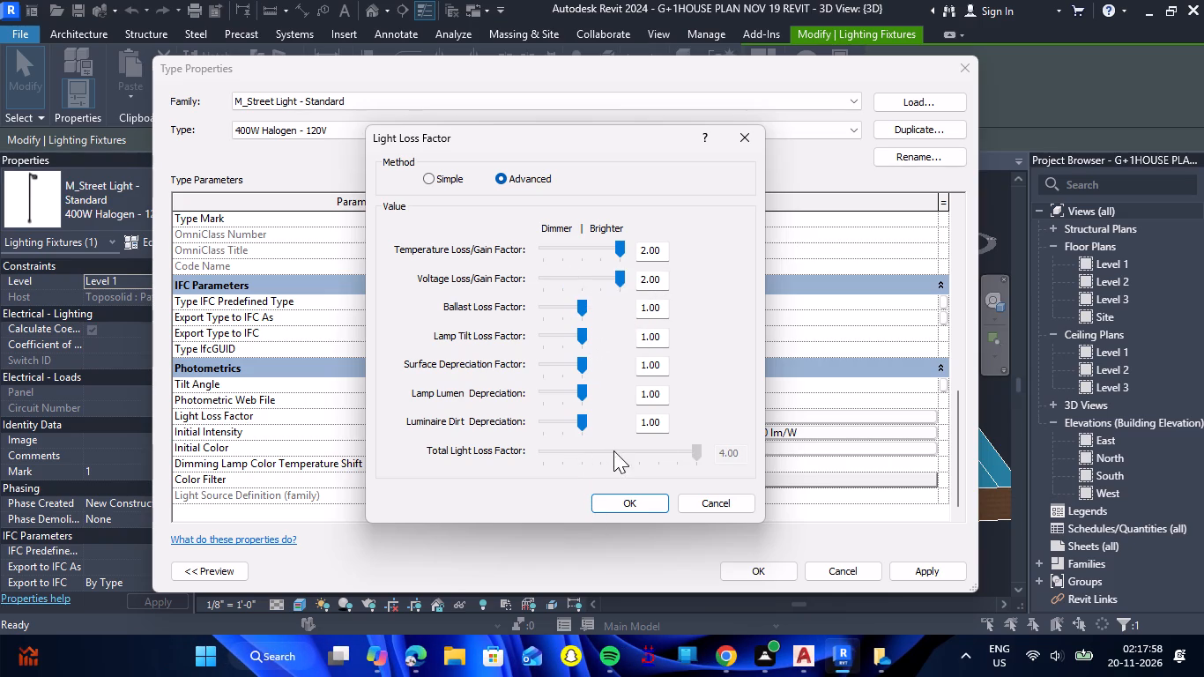
pyautogui.click(635, 503)
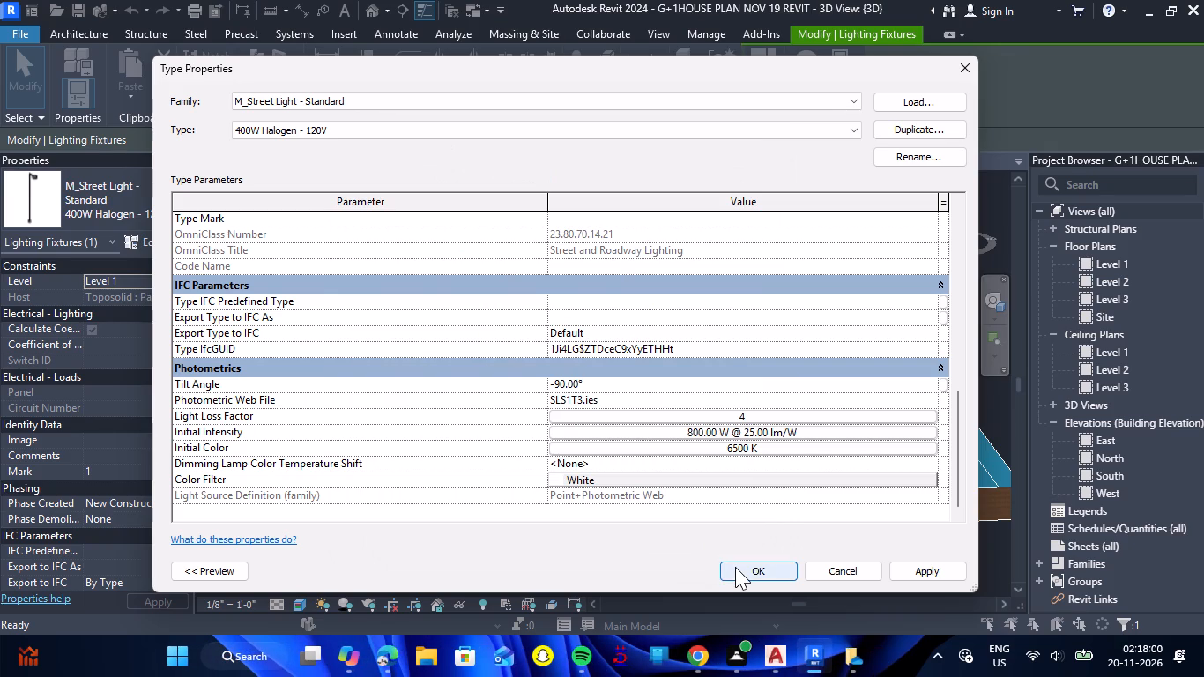
pyautogui.click(735, 567)
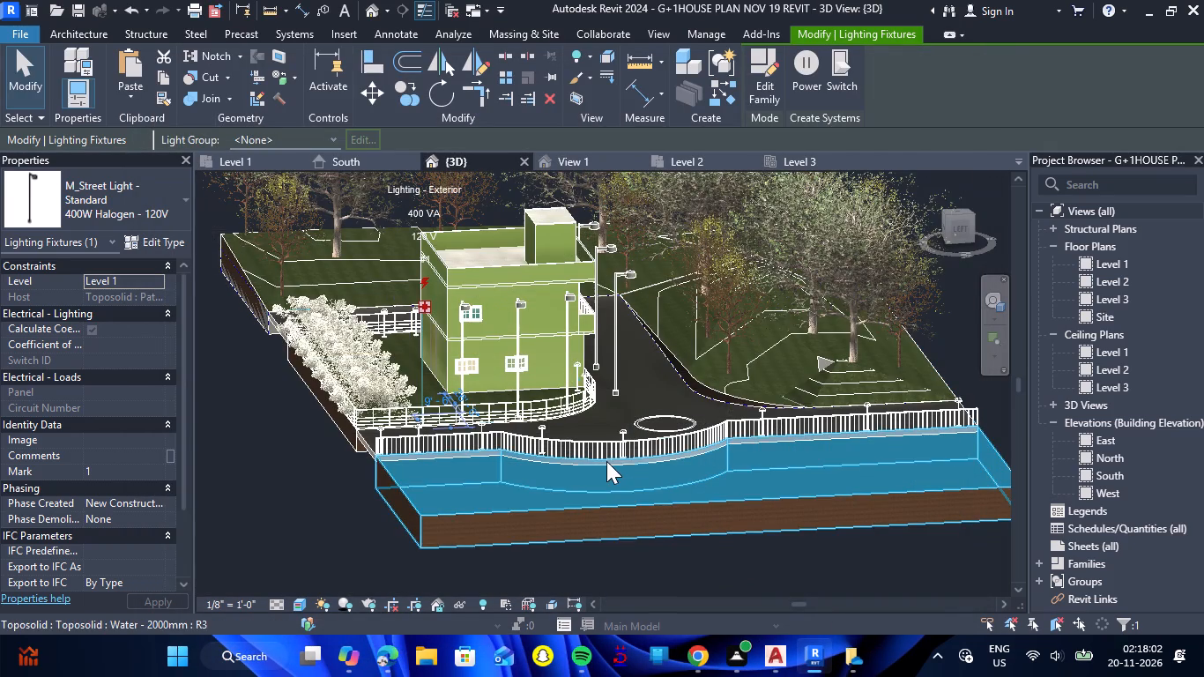
# Set the initial color of the hemispheric floor lamp type along the waterfront railing to D65 Reference White.
pyautogui.scroll(6, 535, 434)
pyautogui.click(554, 419)
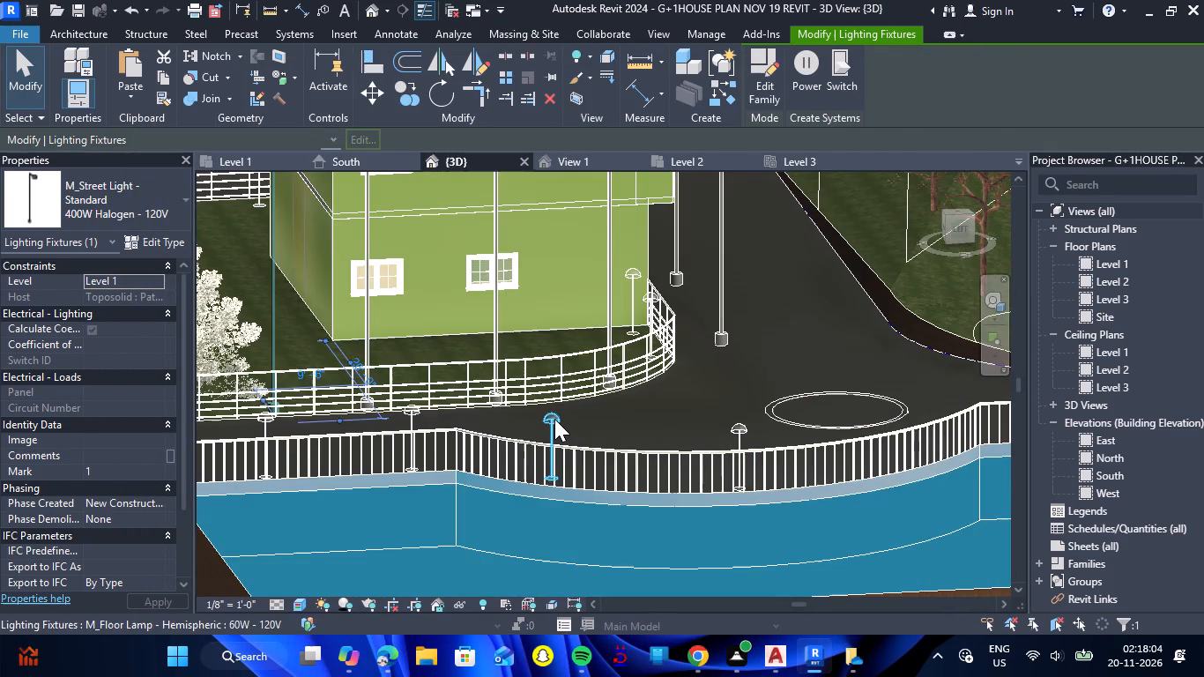
pyautogui.click(154, 245)
pyautogui.scroll(-7, 702, 390)
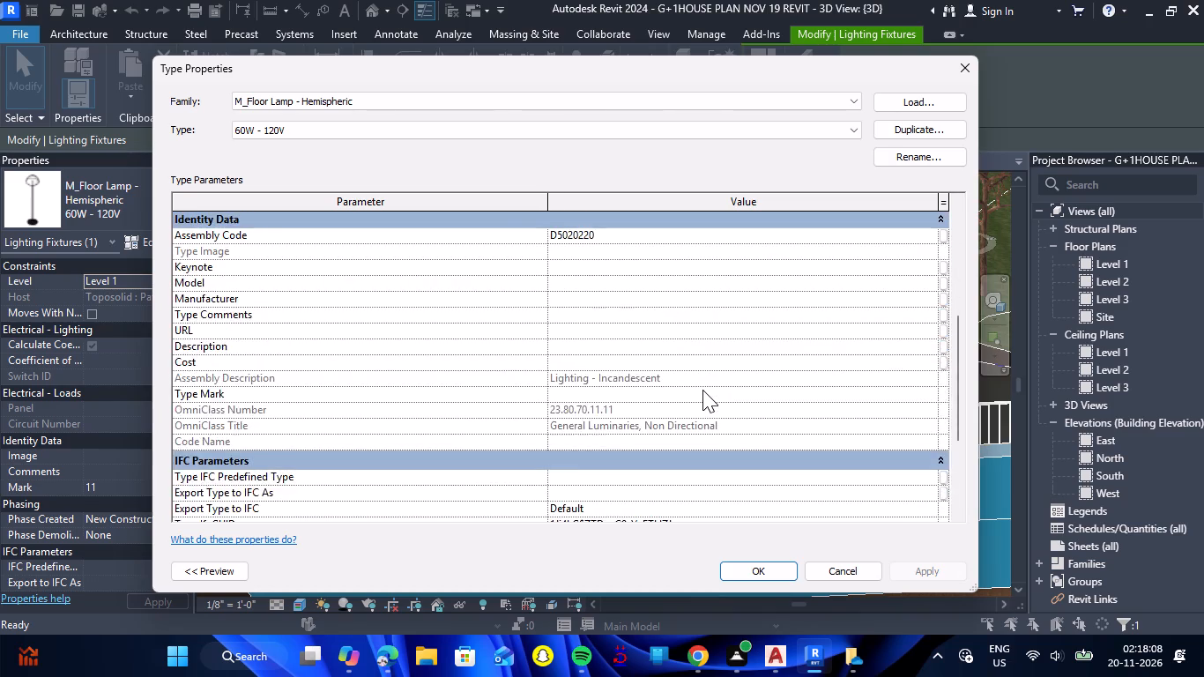
pyautogui.scroll(-6, 702, 390)
pyautogui.click(737, 445)
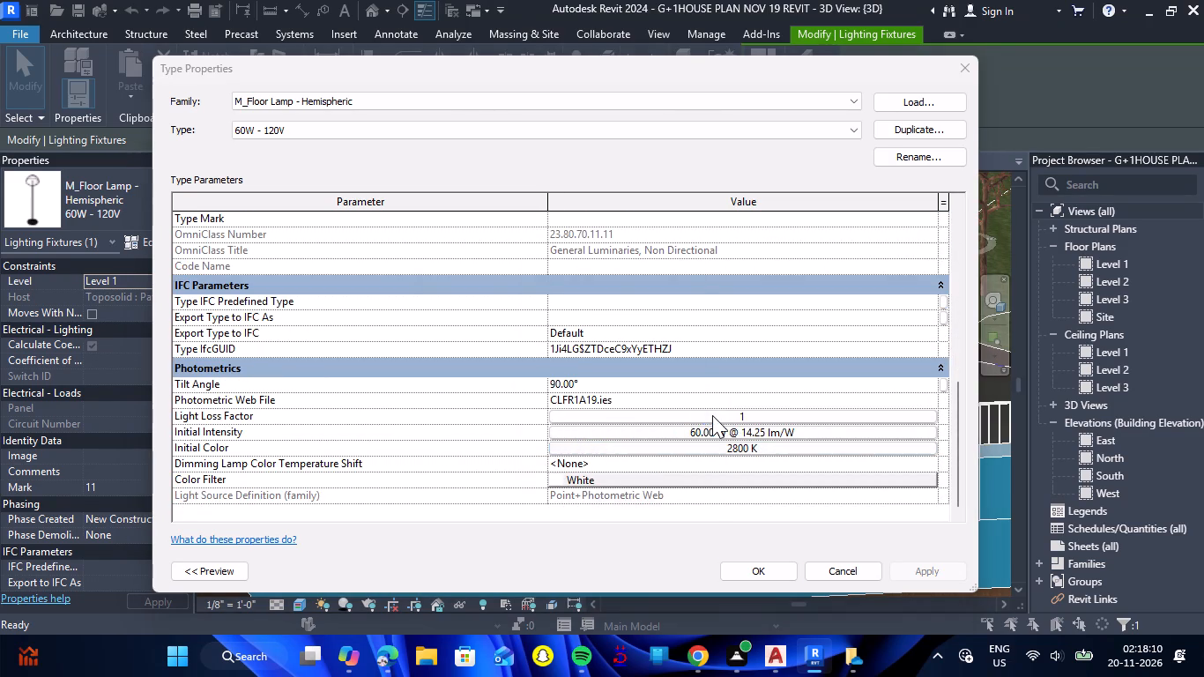
pyautogui.click(617, 377)
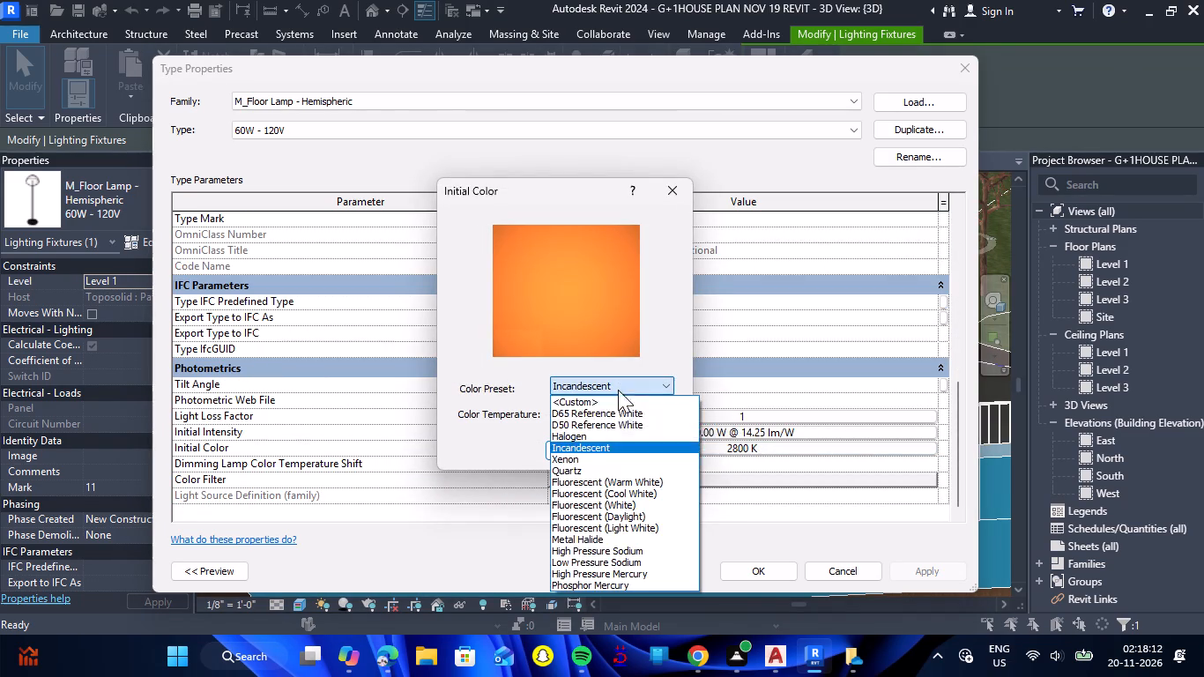
pyautogui.click(619, 415)
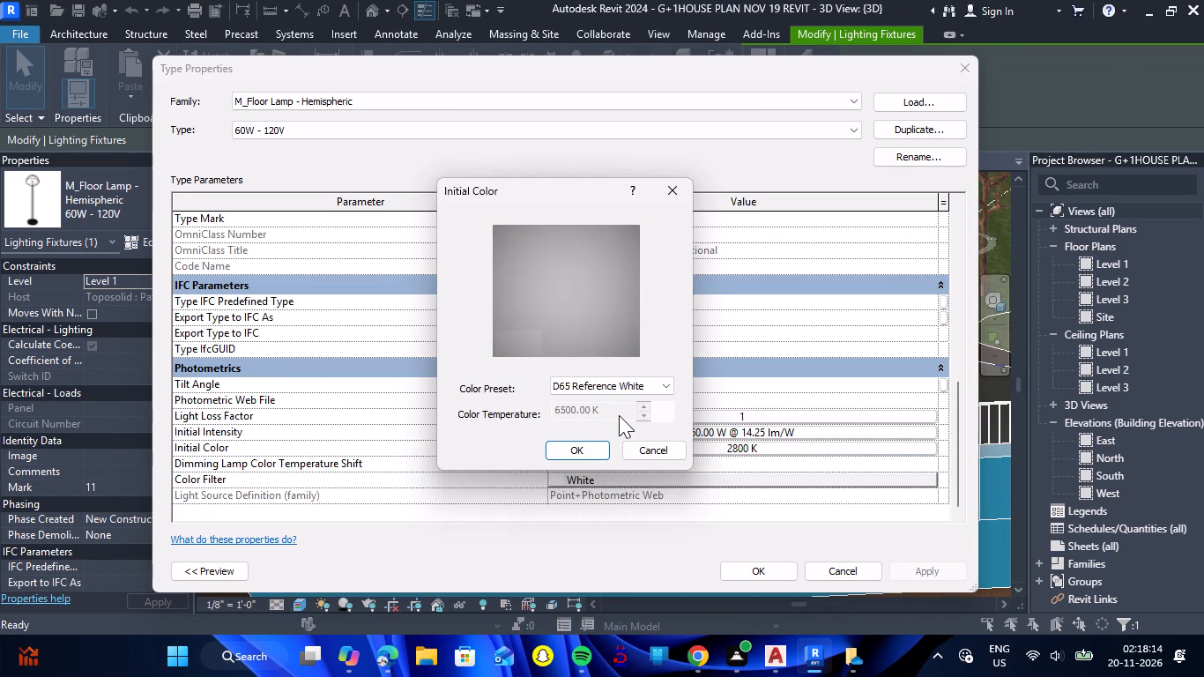
pyautogui.click(583, 446)
# Set the hemispheric floor lamp type's initial intensity to a wattage of 500 W.
pyautogui.click(713, 435)
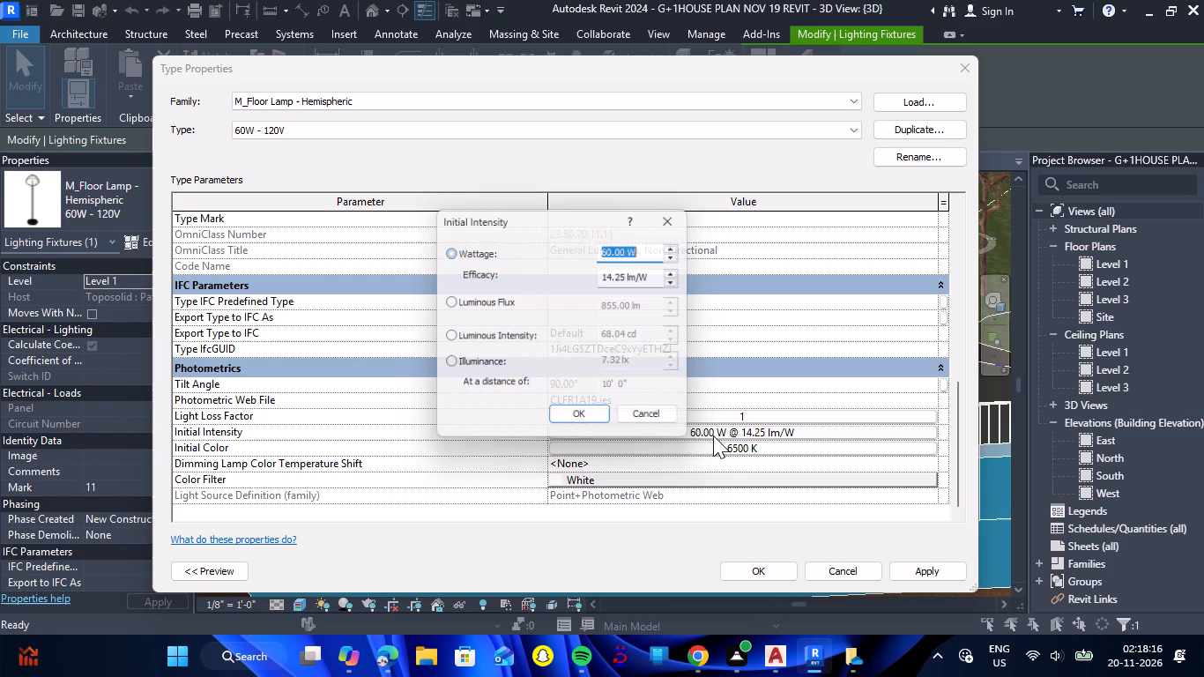
pyautogui.write('500')
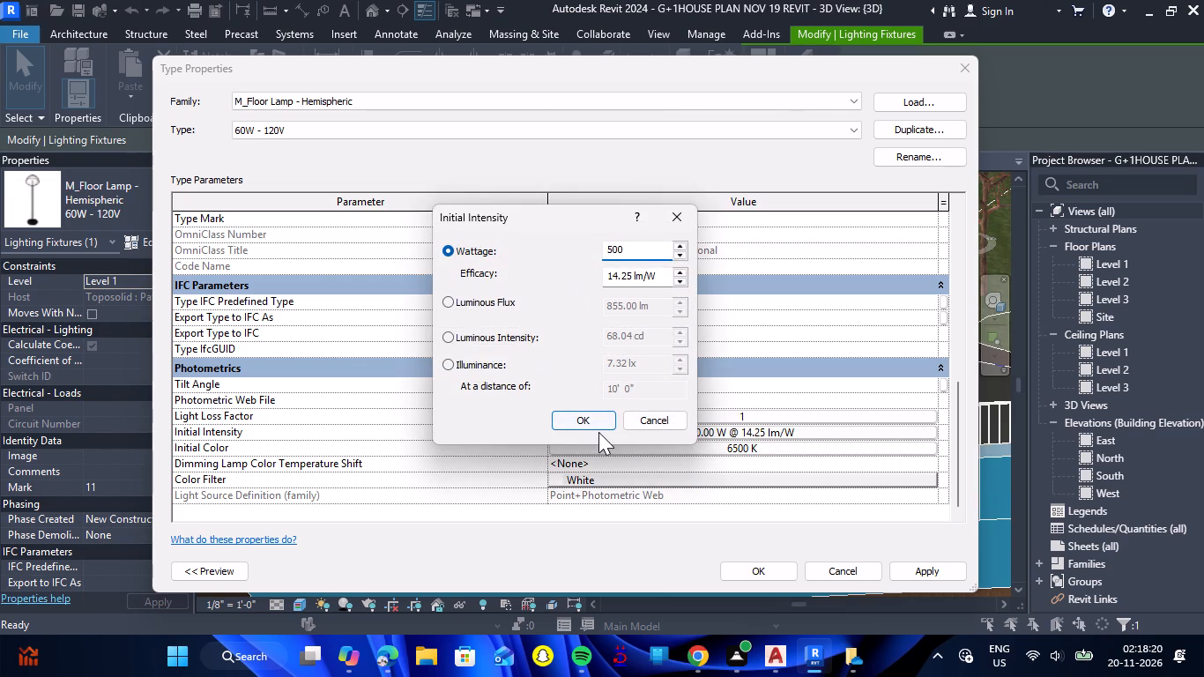
pyautogui.click(596, 421)
# Raise the floor lamp's temperature and voltage loss/gain factors to 2.00 each and apply the type changes.
pyautogui.click(665, 417)
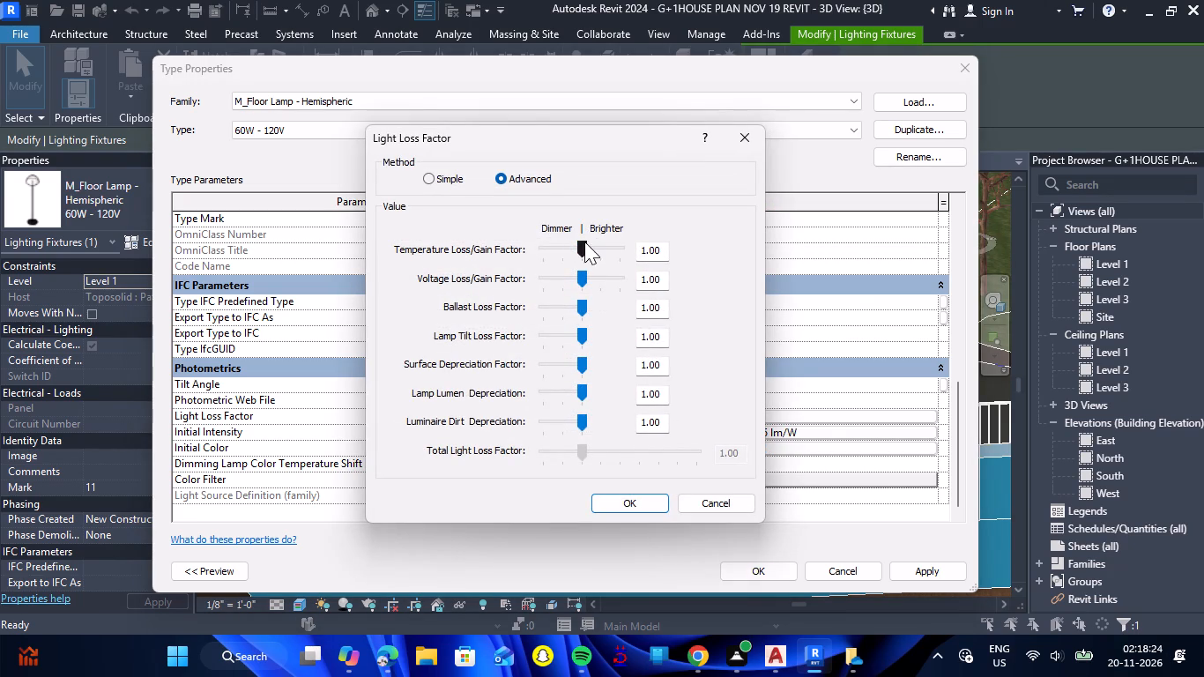
pyautogui.moveTo(586, 245); pyautogui.dragTo(635, 249)
pyautogui.moveTo(582, 283); pyautogui.dragTo(630, 285)
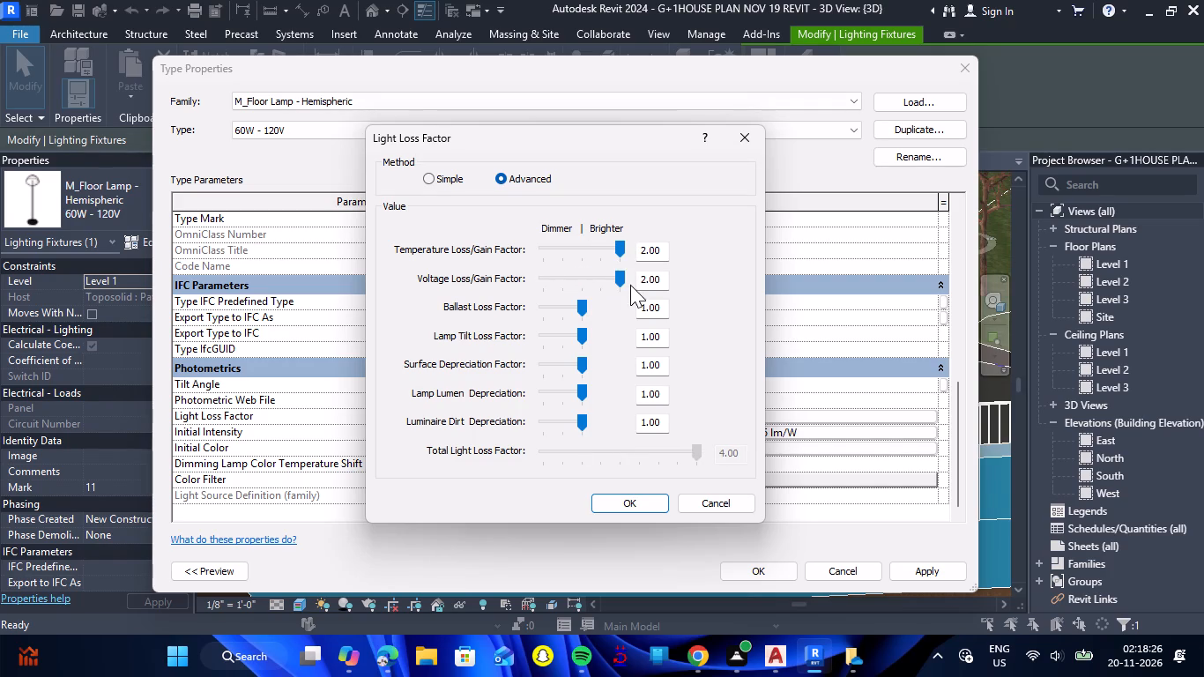
pyautogui.click(648, 506)
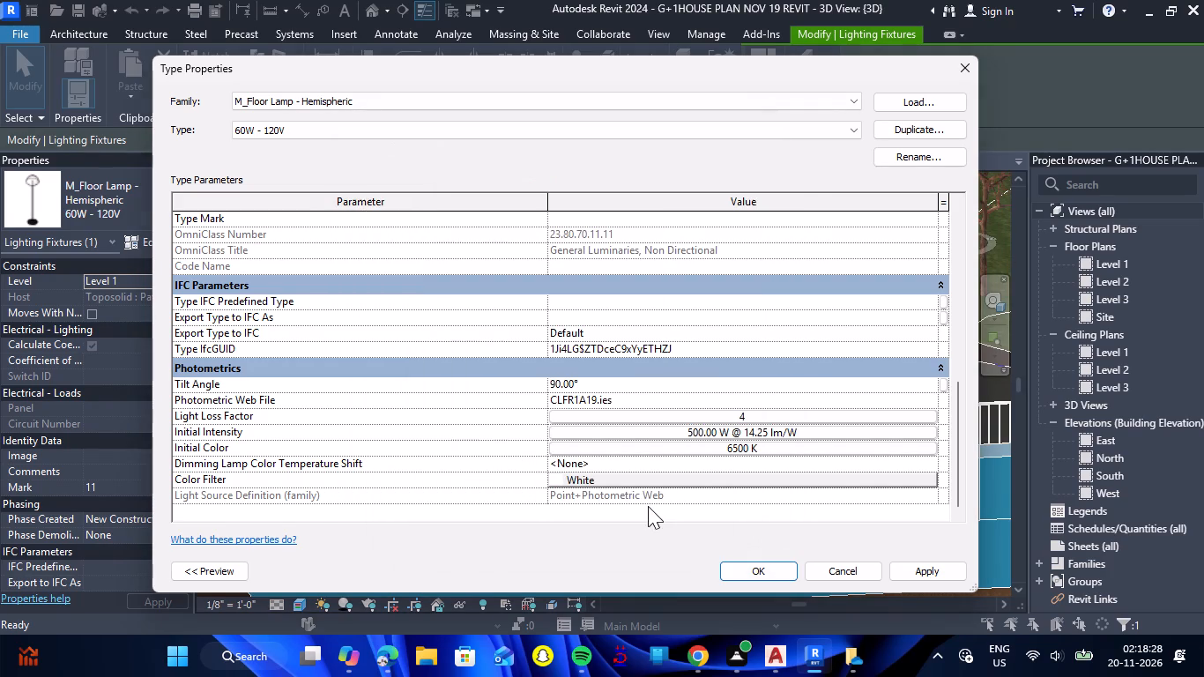
pyautogui.click(755, 567)
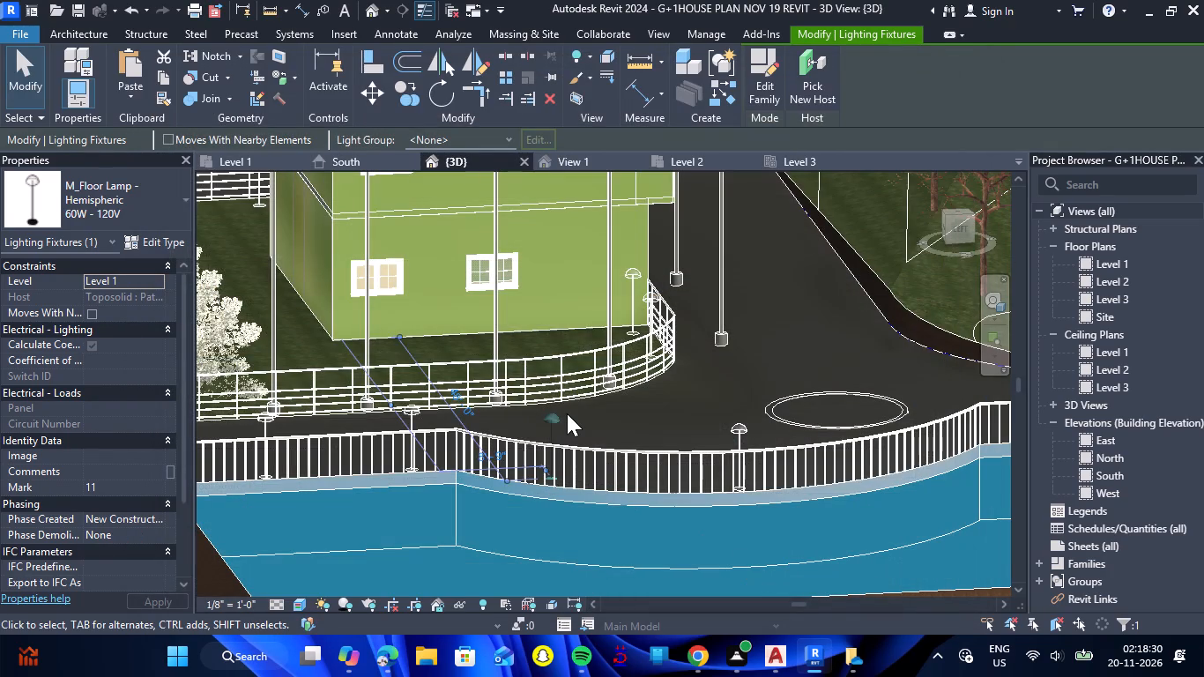
# Start a Draft-quality rendering of the 3D view at 150 DPI with the Exterior: Artificial only lighting scheme.
pyautogui.write('RR')
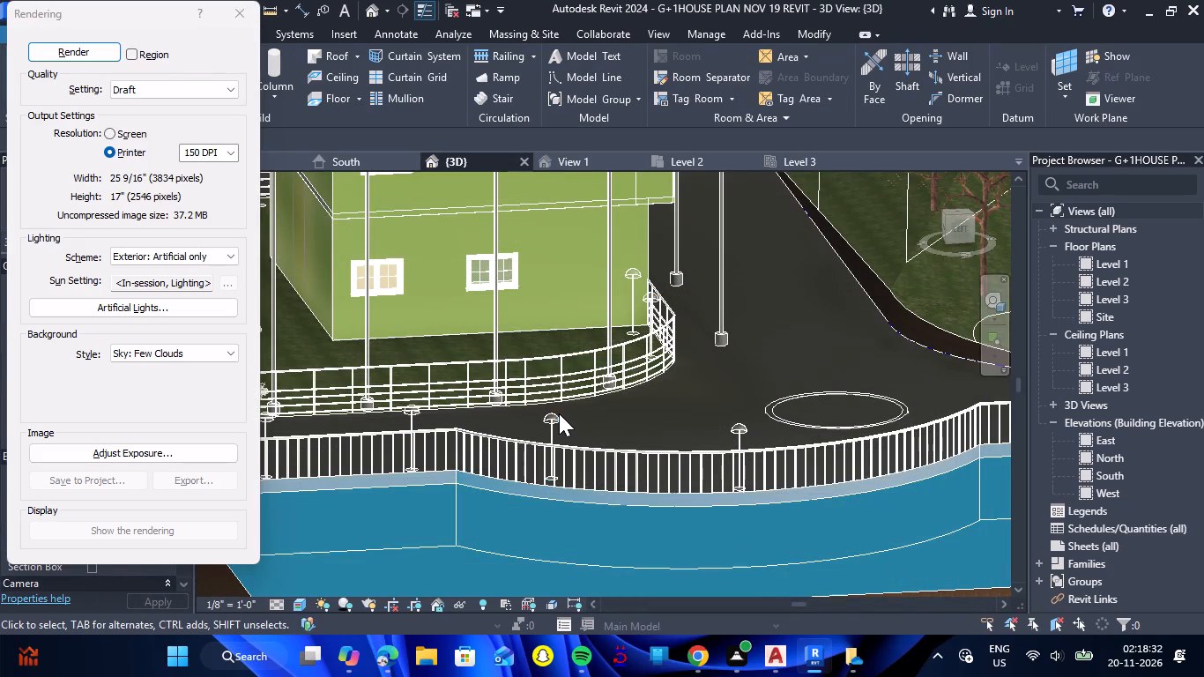
pyautogui.click(70, 53)
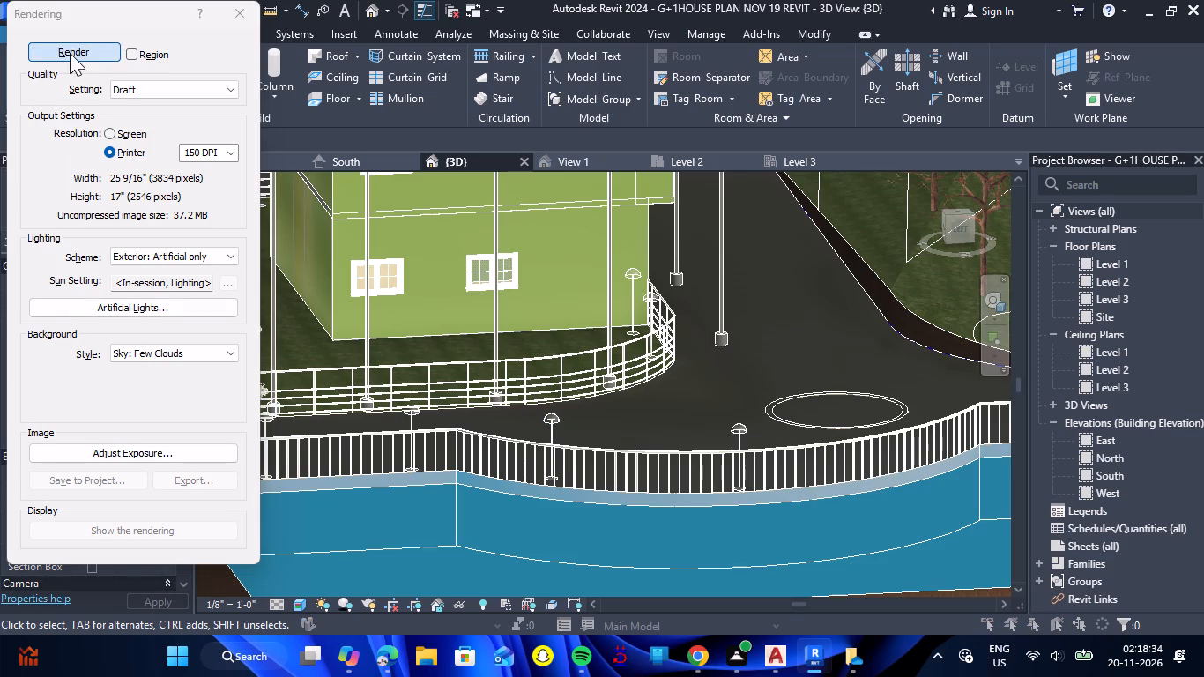
pyautogui.scroll(-8, 531, 436)
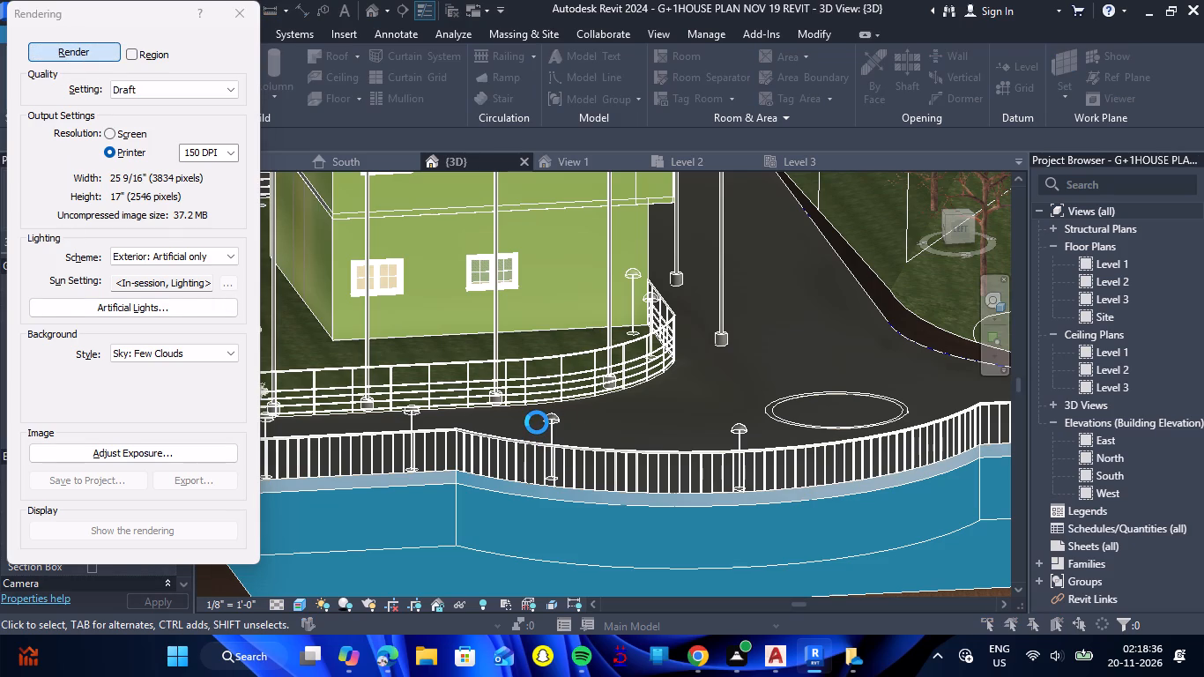
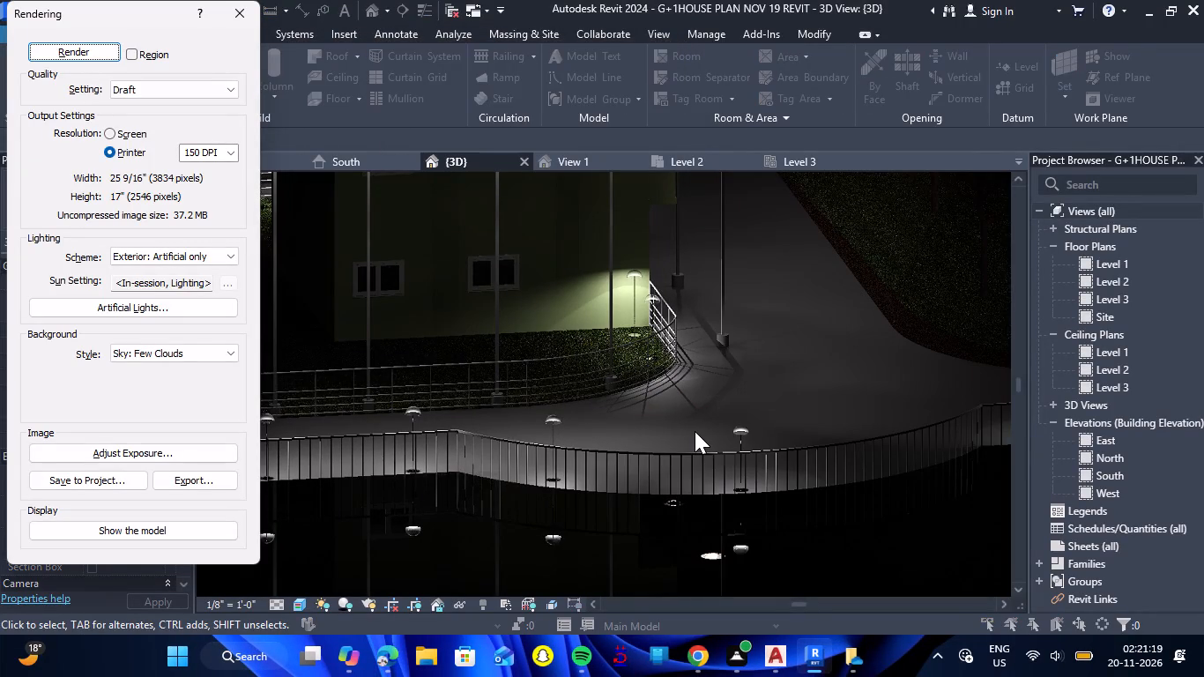
# Examine the street lamps, house wall and waterfront floor lamps in the finished night rendering, and exit the rendering settings.
pyautogui.scroll(-8, 622, 404)
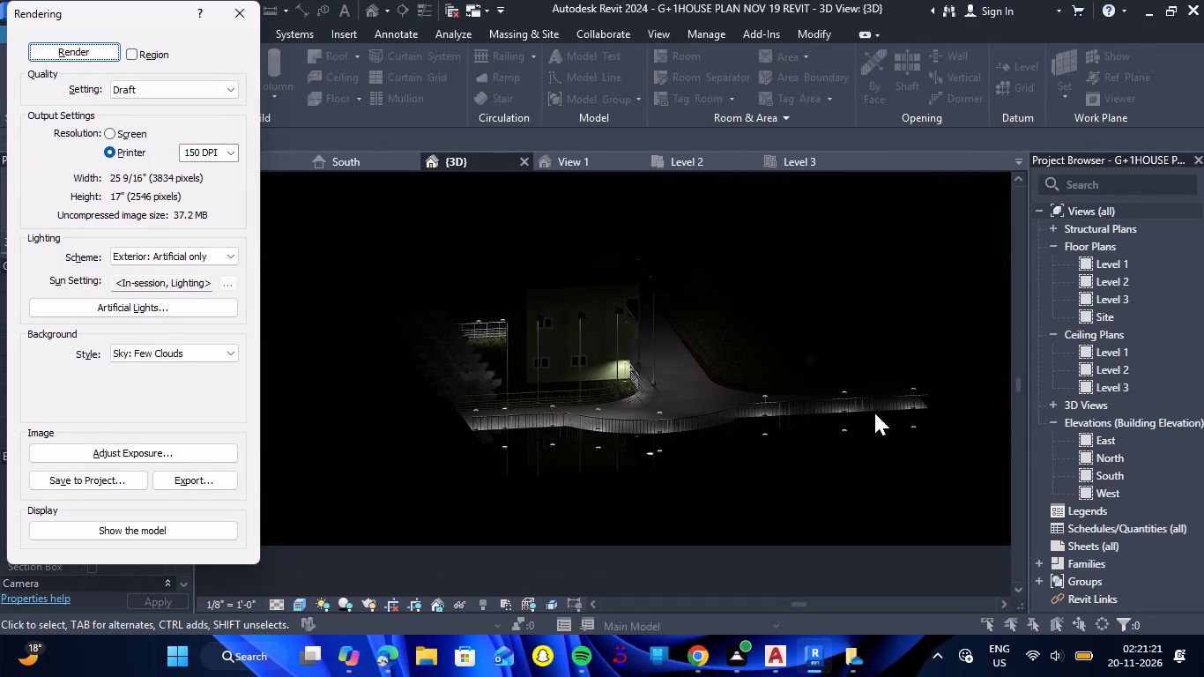
pyautogui.scroll(5, 902, 391)
pyautogui.scroll(-3, 893, 391)
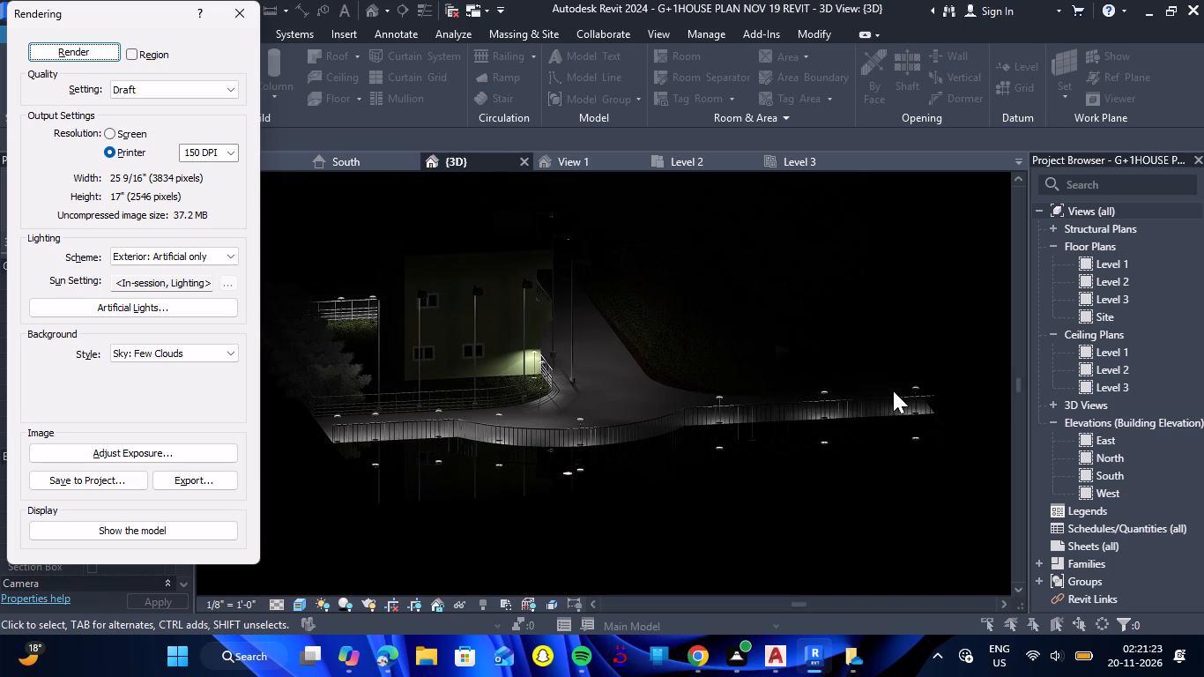
pyautogui.scroll(5, 518, 280)
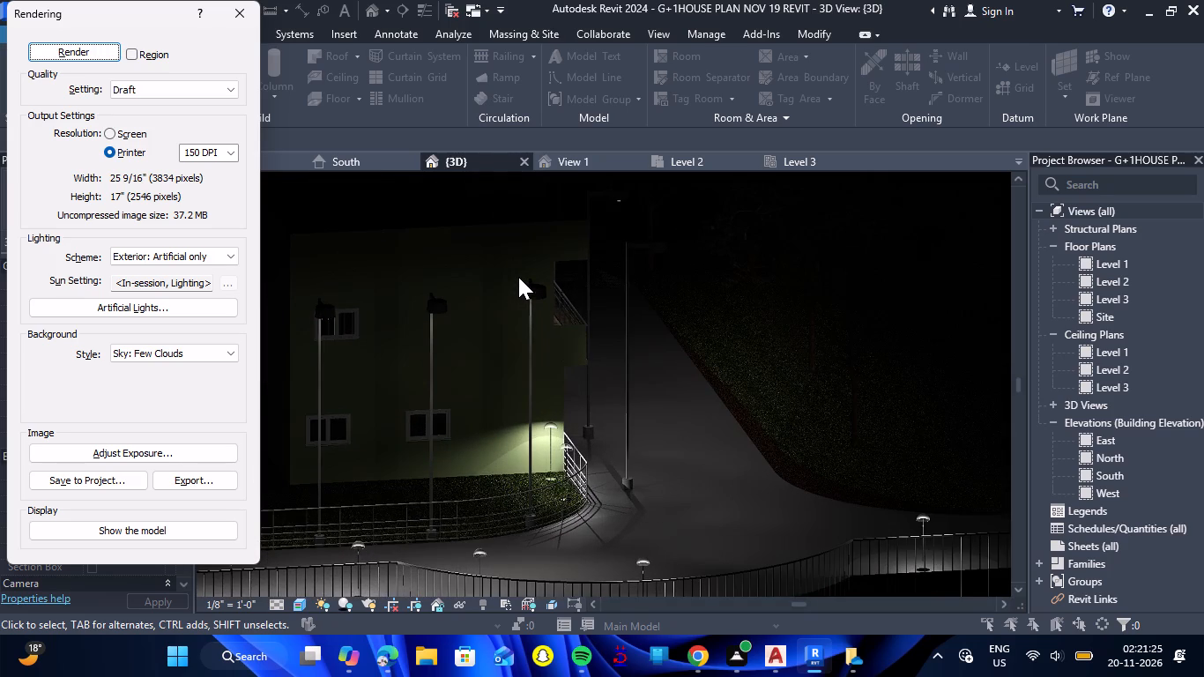
pyautogui.scroll(4, 525, 306)
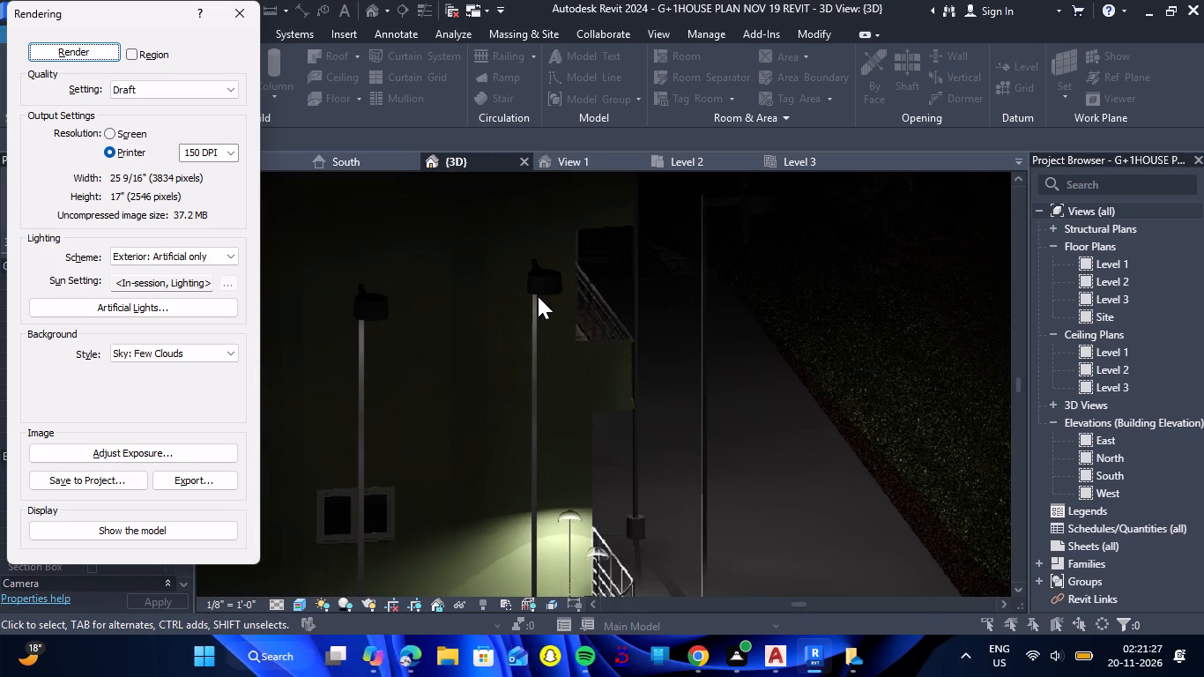
pyautogui.scroll(-4, 538, 296)
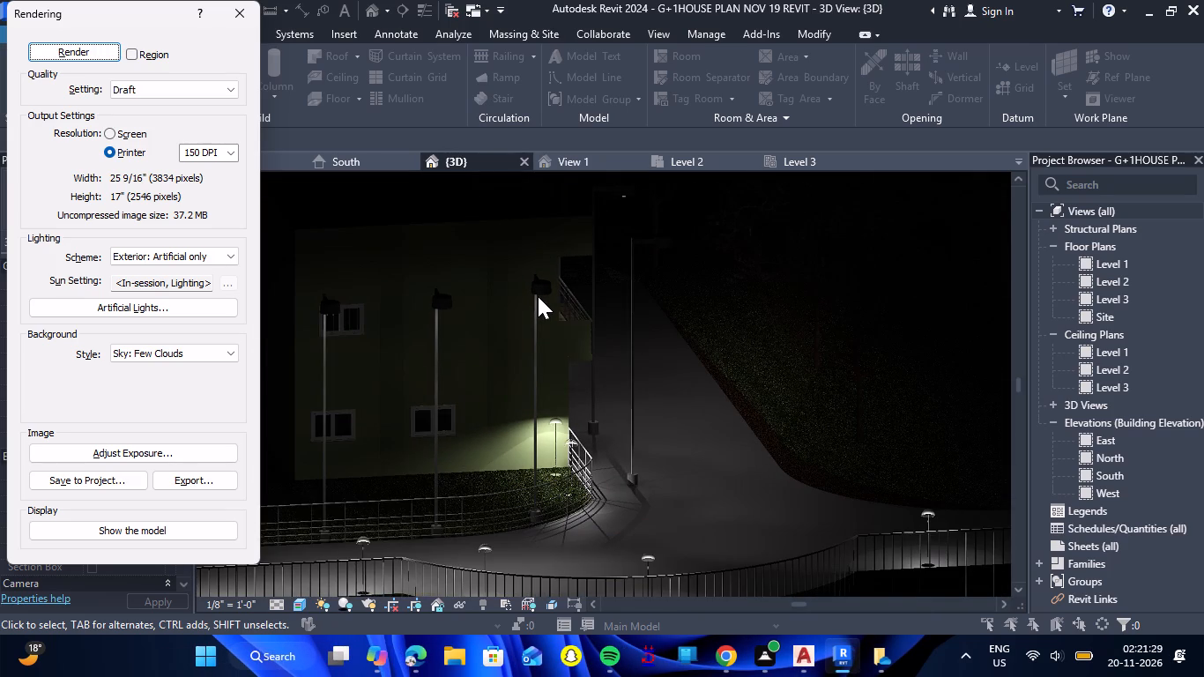
pyautogui.scroll(-3, 538, 296)
pyautogui.scroll(5, 538, 296)
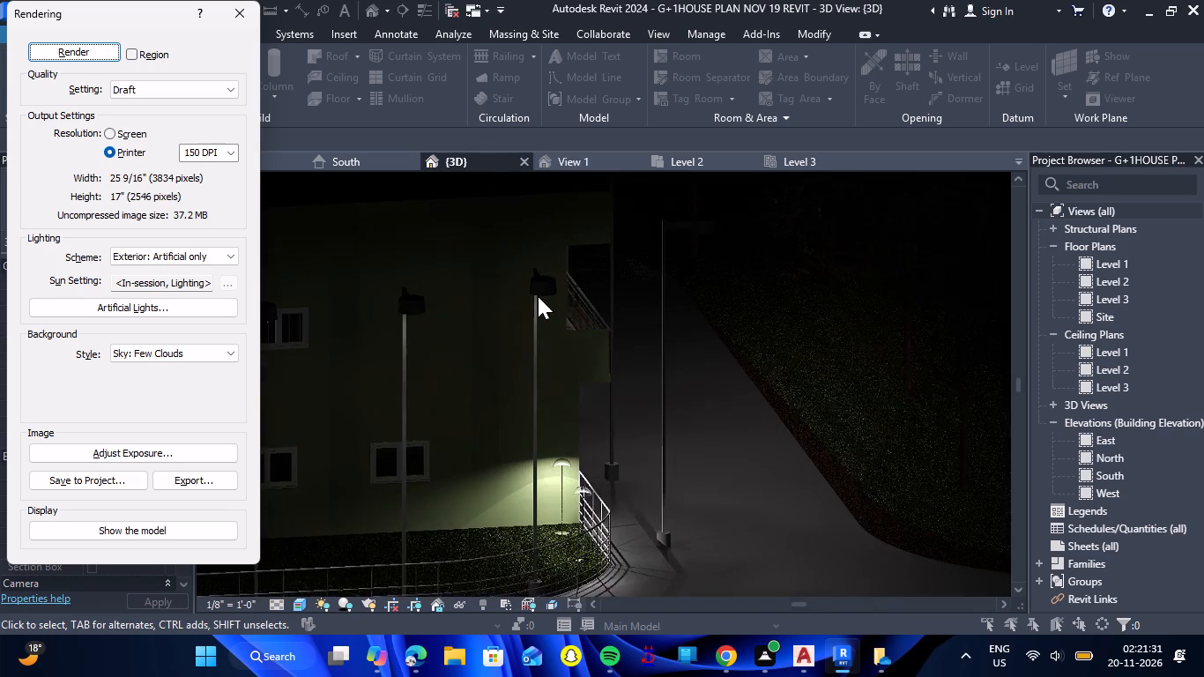
pyautogui.scroll(11, 538, 296)
pyautogui.scroll(-3, 538, 296)
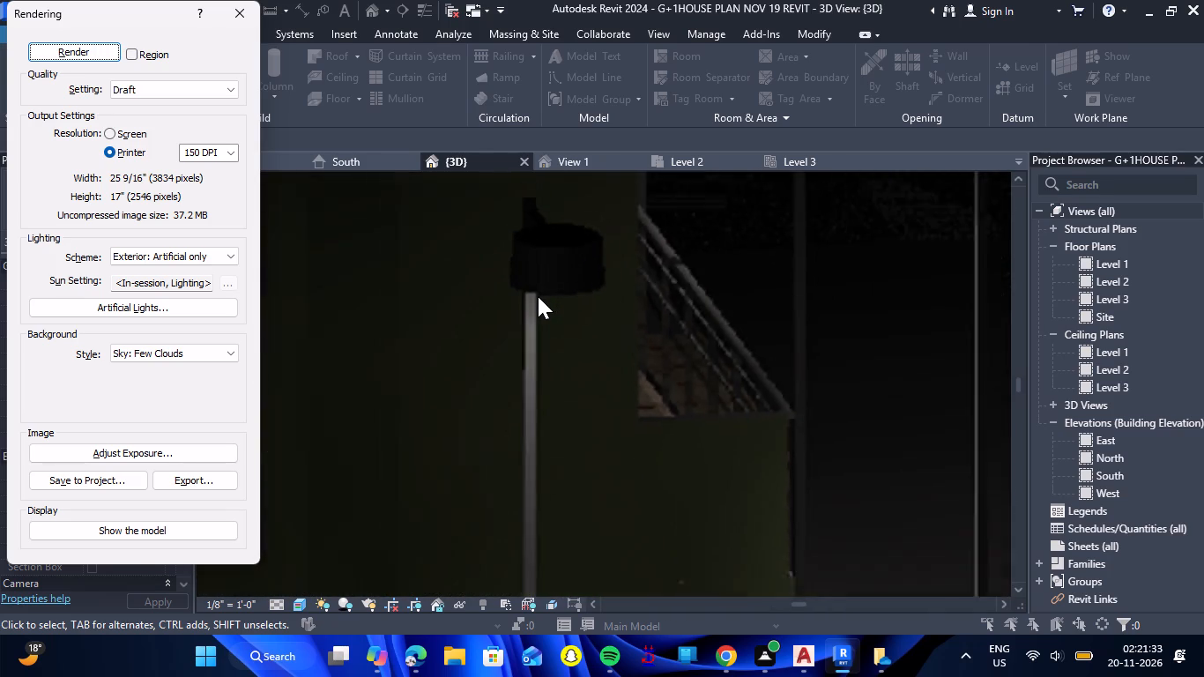
pyautogui.scroll(-6, 538, 296)
pyautogui.click(244, 14)
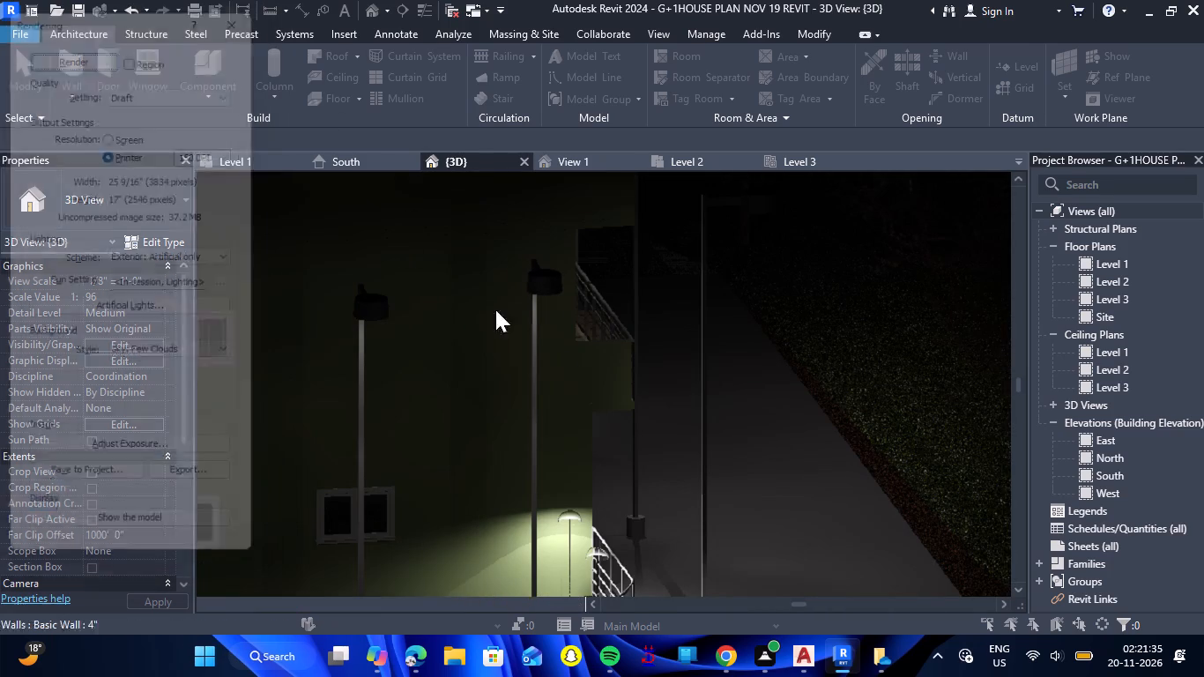
# Switch to the Level 1 floor plan and show the house with the surrounding street lights.
pyautogui.scroll(-7, 564, 355)
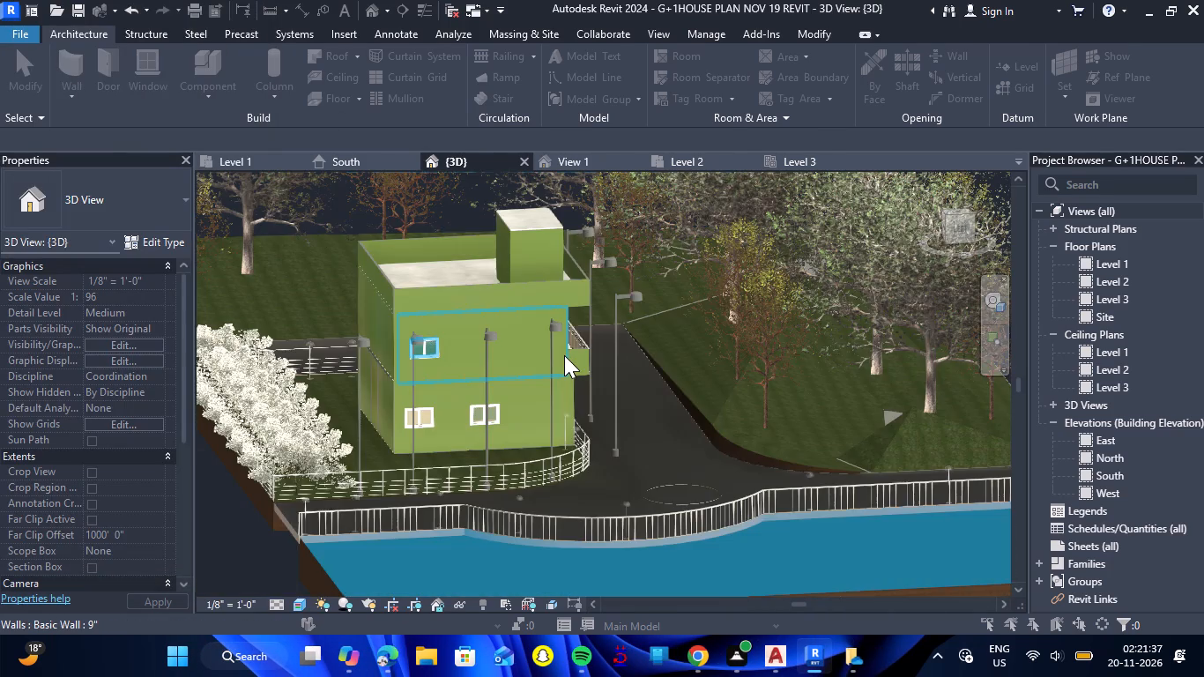
pyautogui.scroll(-1, 564, 355)
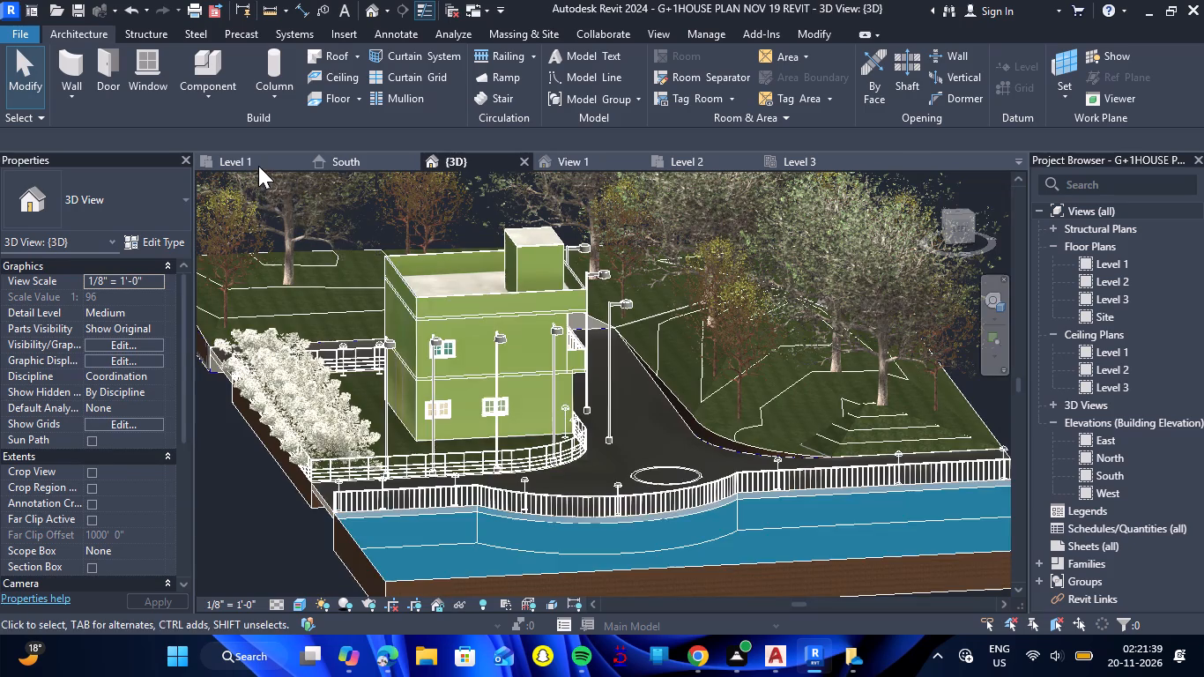
pyautogui.click(258, 166)
pyautogui.scroll(-3, 432, 206)
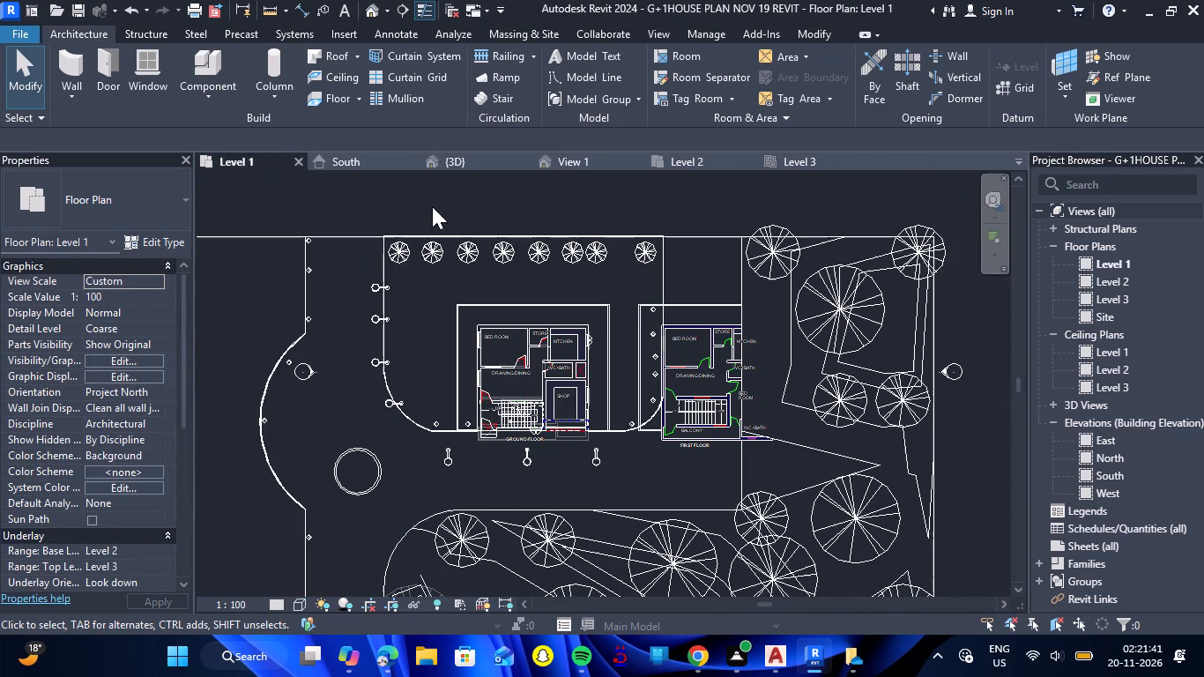
pyautogui.scroll(5, 550, 471)
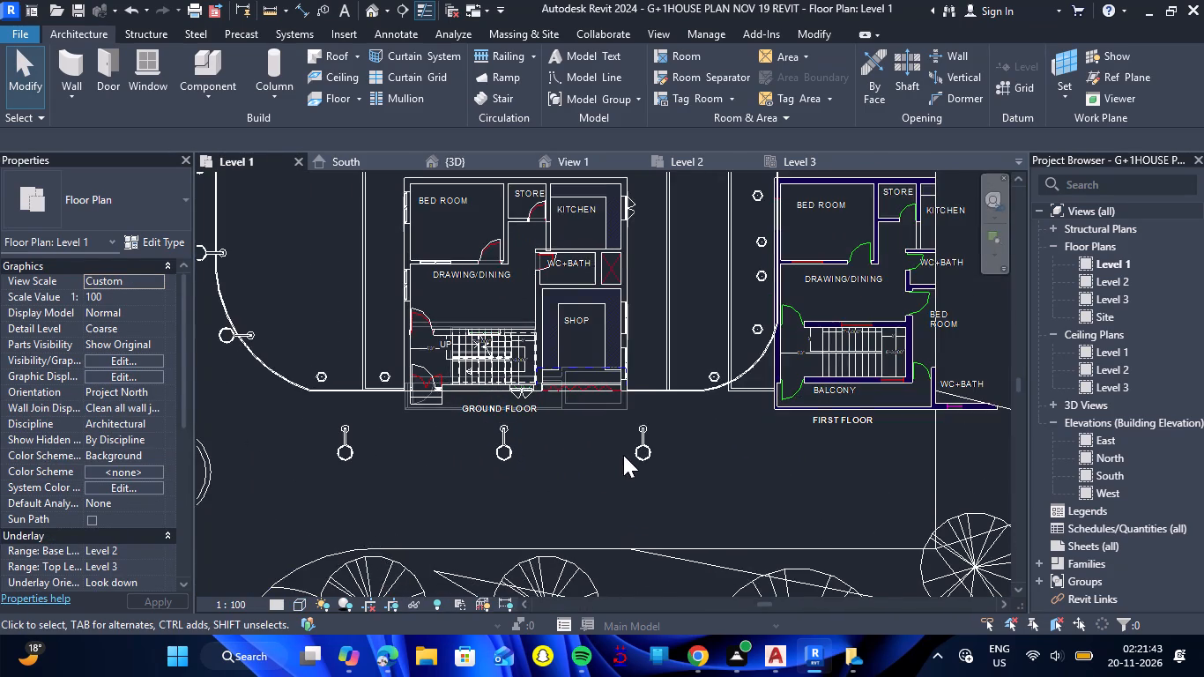
pyautogui.scroll(-5, 623, 455)
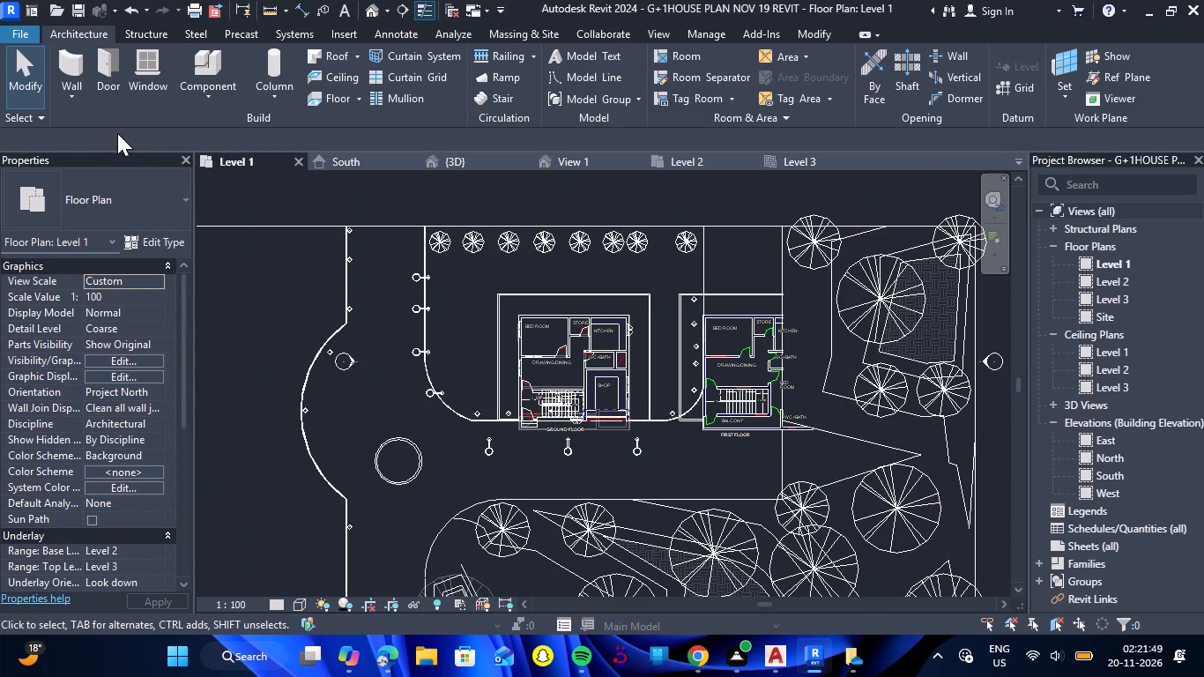
# Start loading a component family and preview the Internal lighting families from M_Ceiling Light - Flat Round through M_Downlight - Under Cabinet.
pyautogui.click(205, 76)
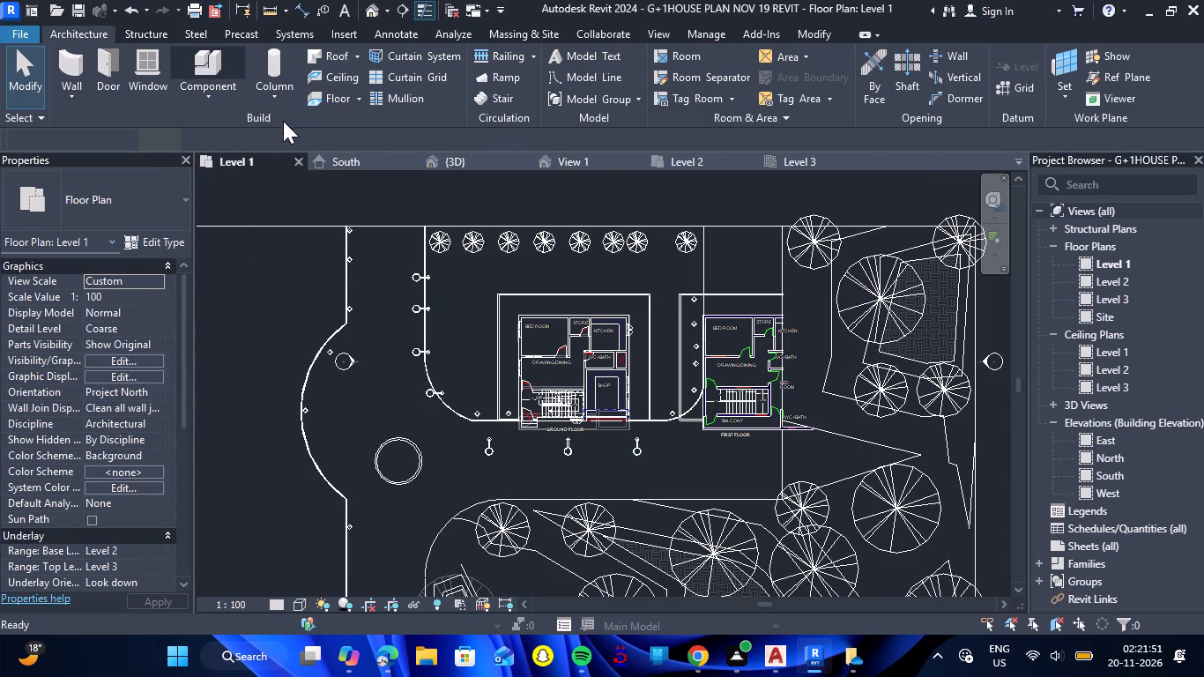
pyautogui.click(772, 93)
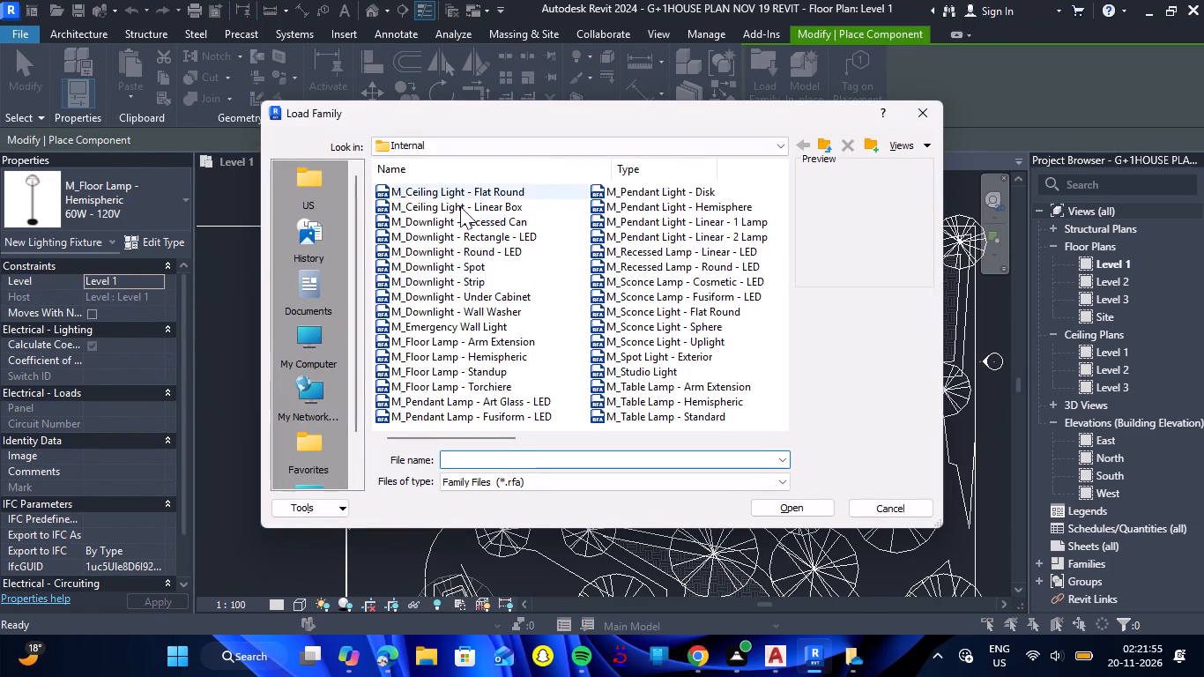
pyautogui.click(442, 198)
pyautogui.press('Down')
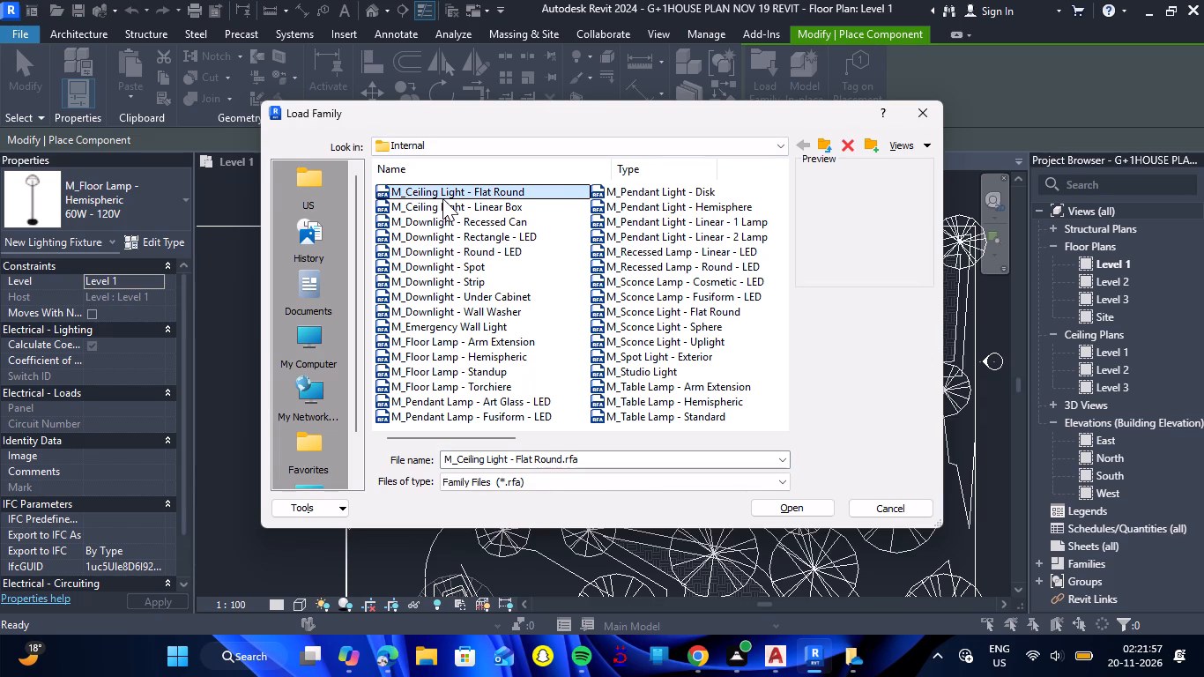
pyautogui.press('Down')
pyautogui.press('Down')
pyautogui.press('Down')
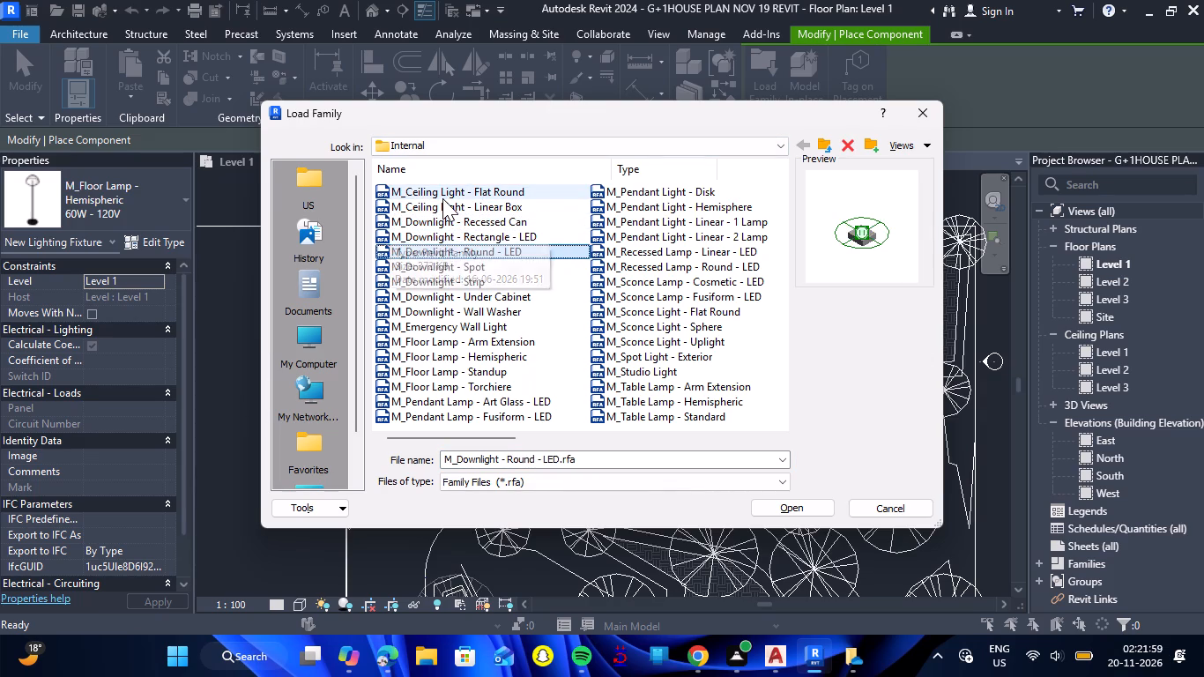
pyautogui.press('Down')
pyautogui.press('Down')
pyautogui.press('Down')
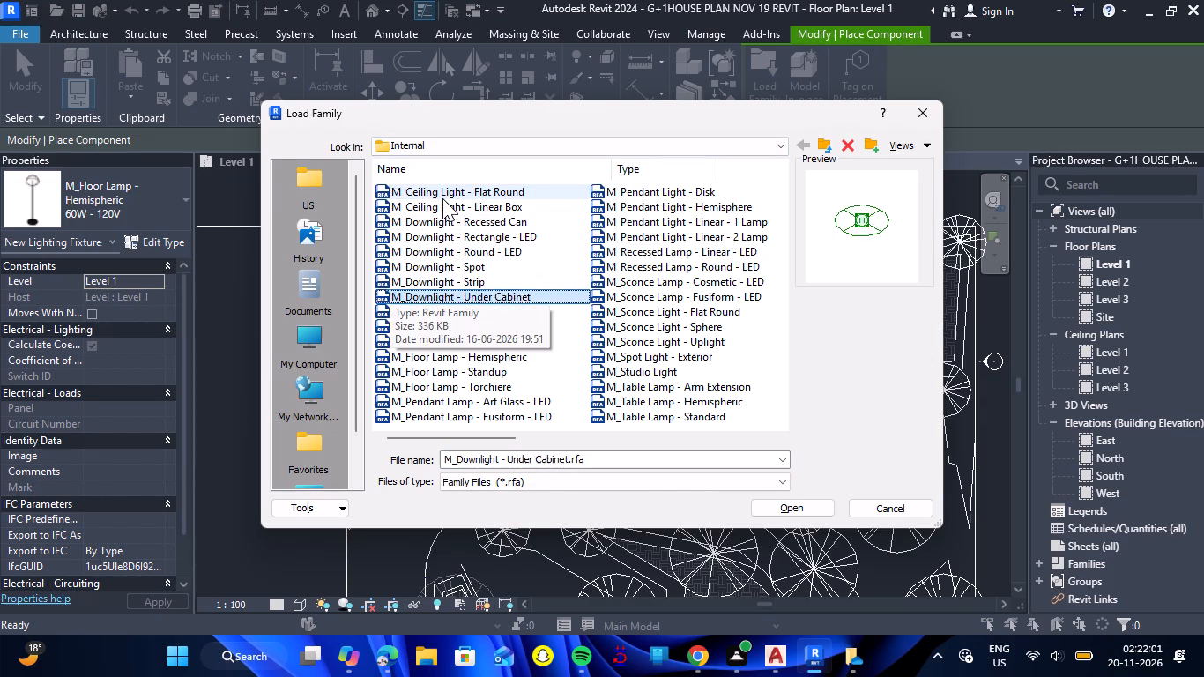
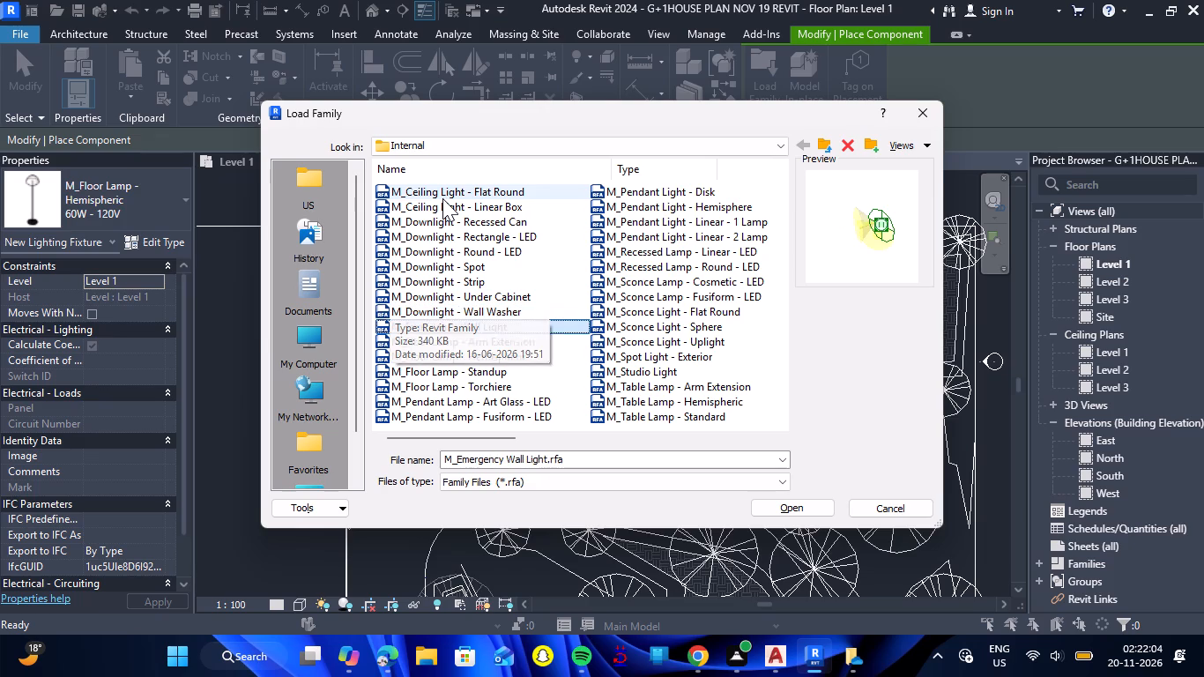
# Preview the floor lamp and pendant families from M_Floor Lamp - Arm Extension through M_Pendant Light - Linear - 2 Lamp.
pyautogui.press('Down')
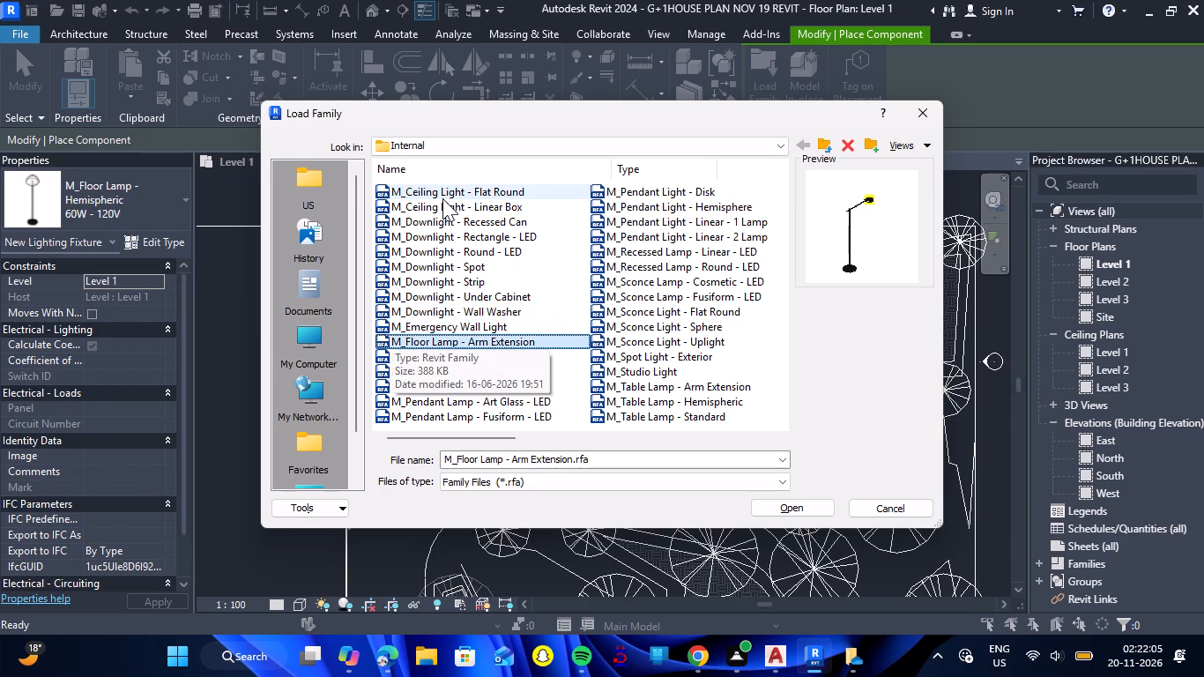
pyautogui.press('Down')
pyautogui.press('Down')
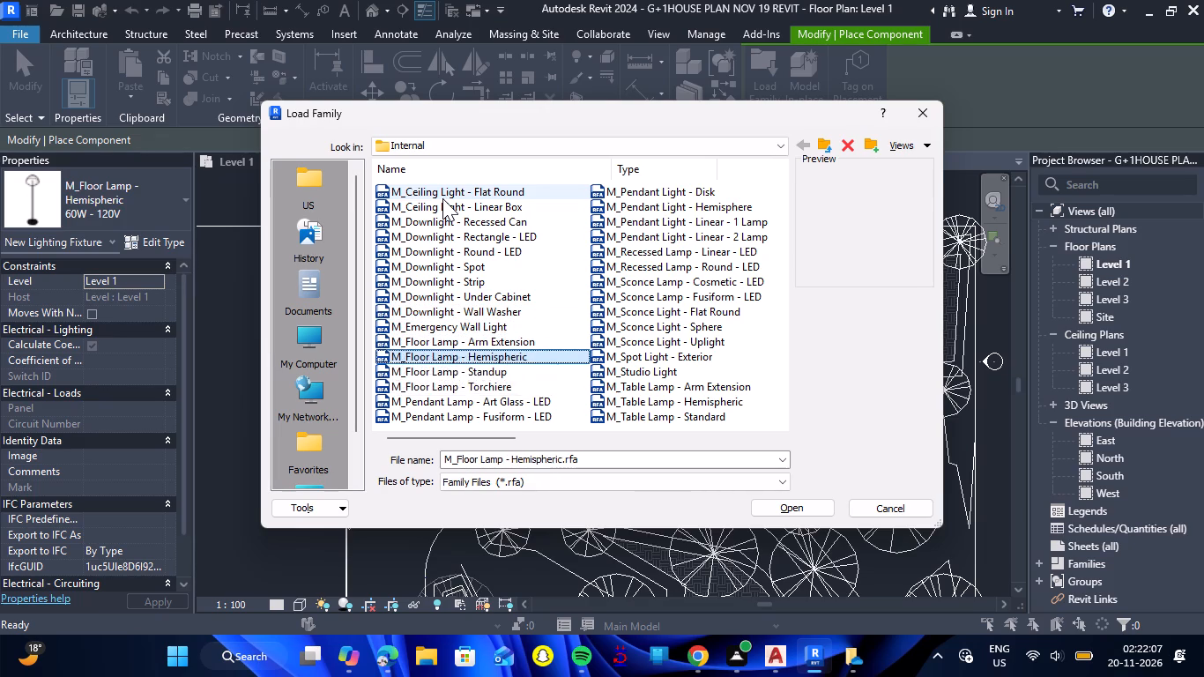
pyautogui.press('Down')
pyautogui.press('Down')
pyautogui.press('Down')
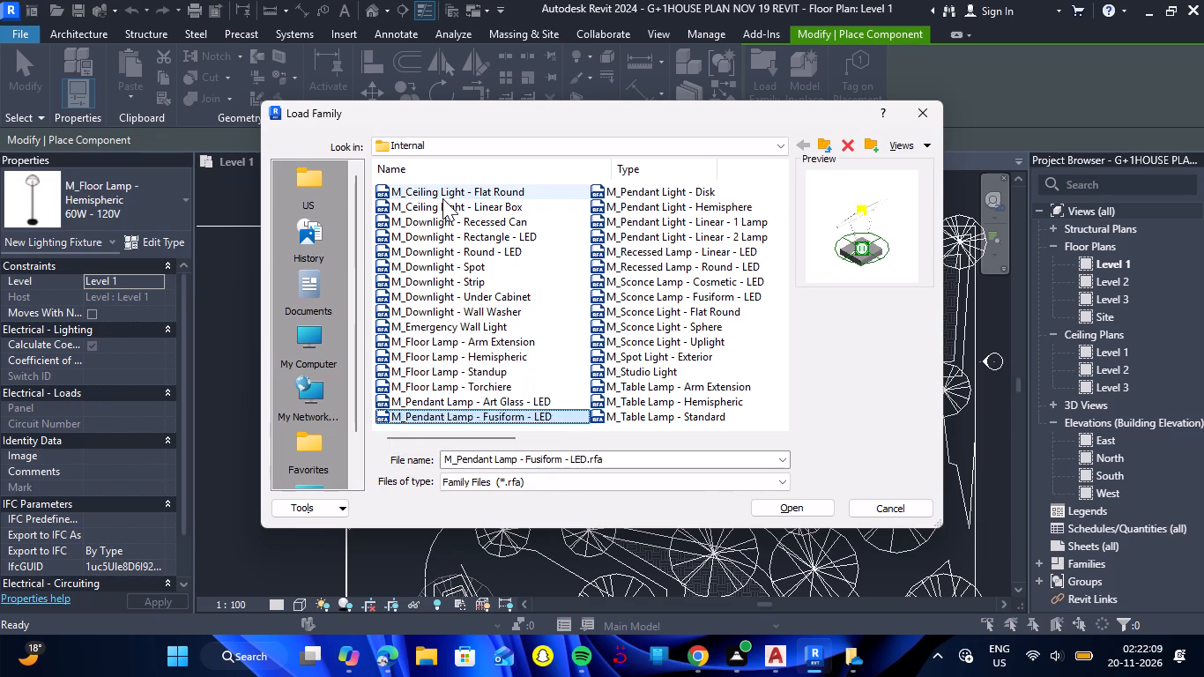
pyautogui.press('Down')
pyautogui.press('Down')
pyautogui.press('Down')
pyautogui.press('Down')
# Preview the remaining Internal lighting families from M_Recessed Lamp - Linear - LED through M_Troffer Light - Parabolic Rectangular.
pyautogui.press('Down')
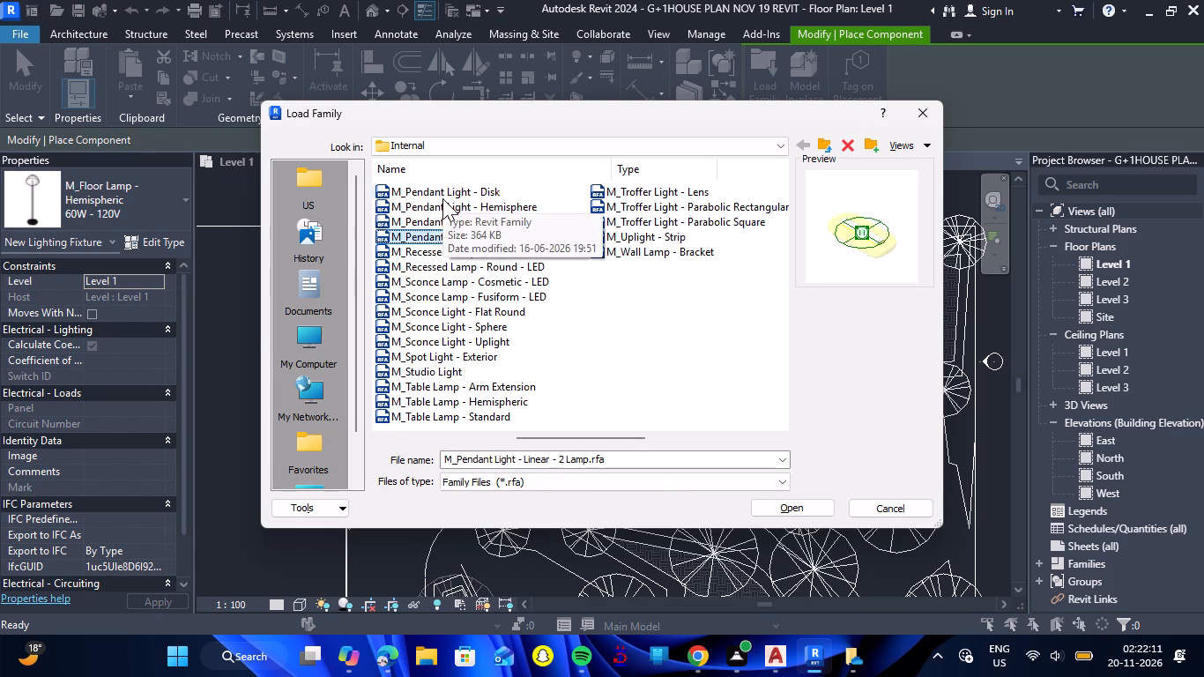
pyautogui.press('Down')
pyautogui.press('Down')
pyautogui.press('Down')
pyautogui.press('Down')
pyautogui.press('Down')
pyautogui.press('Down')
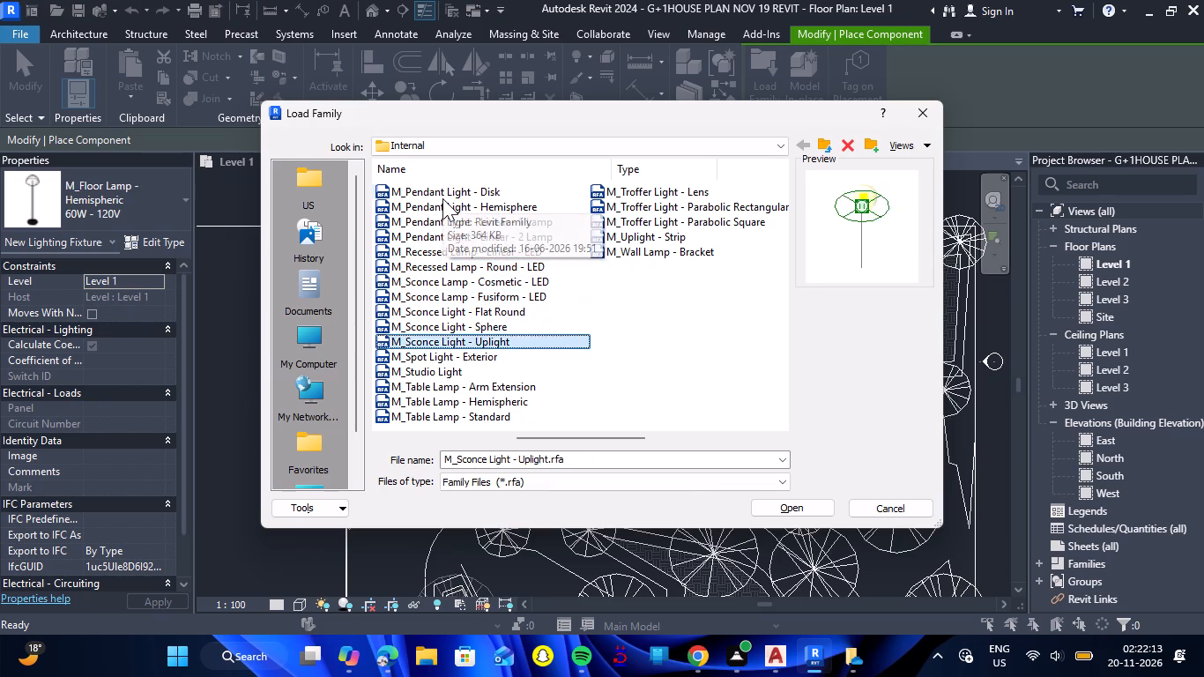
pyautogui.press('Down')
pyautogui.press('Down')
pyautogui.press('Down')
pyautogui.press('Down')
pyautogui.press('Up')
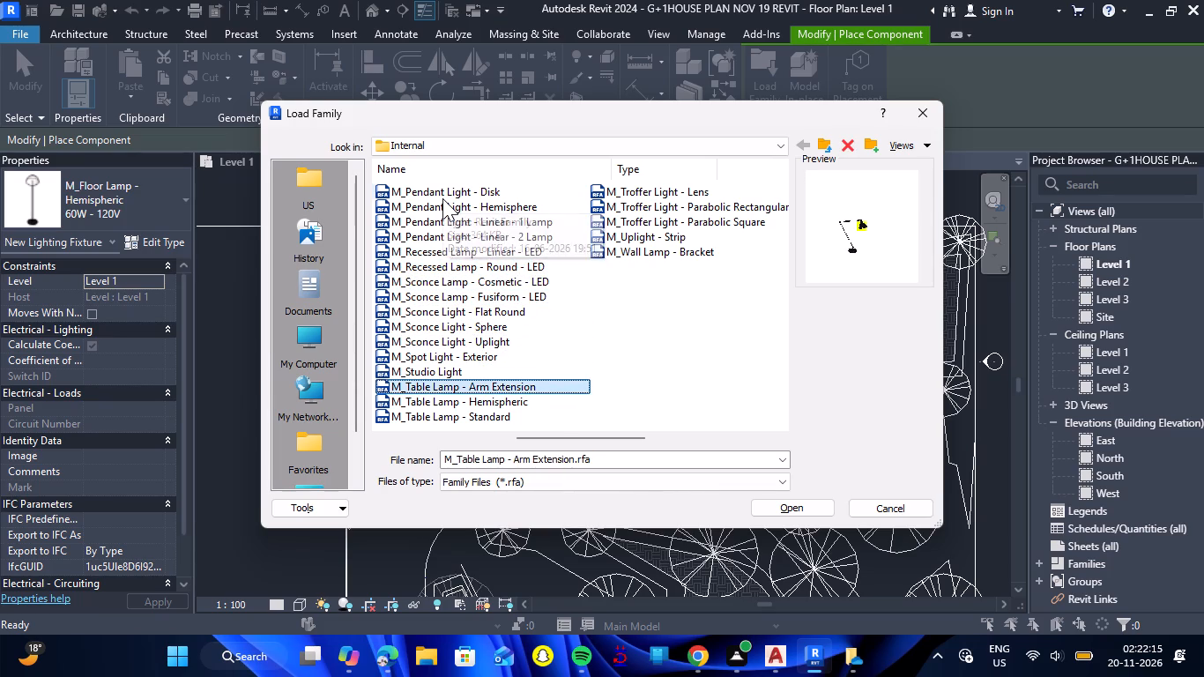
pyautogui.press('Down')
pyautogui.press('Down')
pyautogui.press('Down')
pyautogui.press('Down')
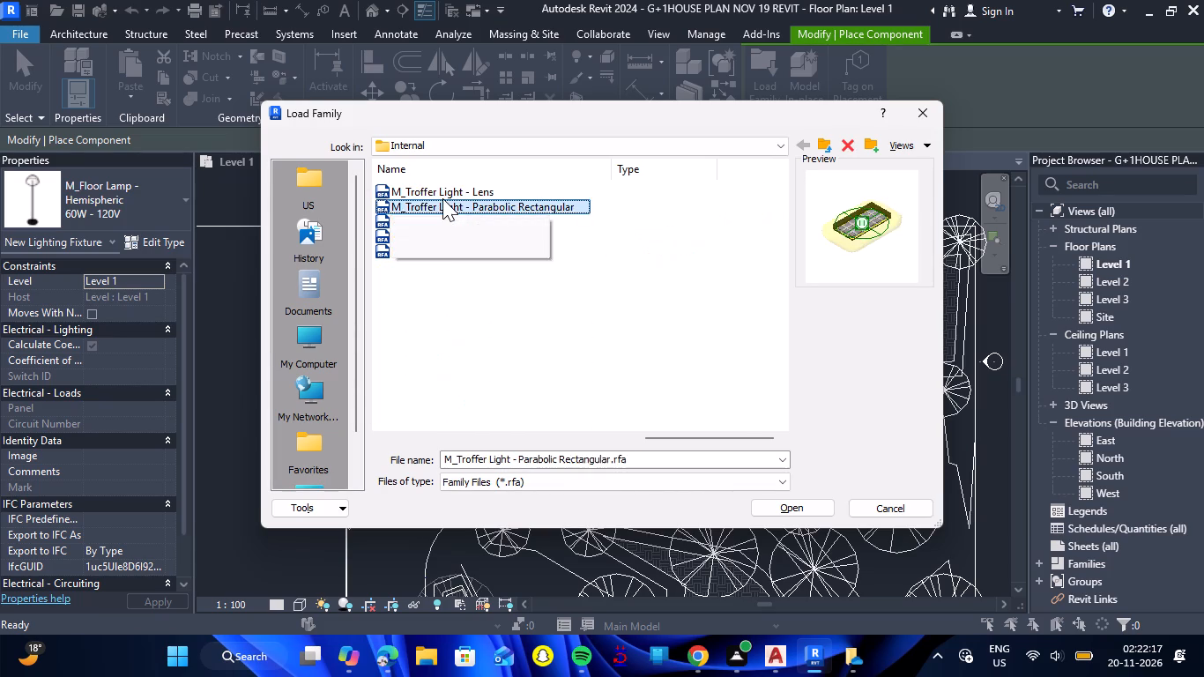
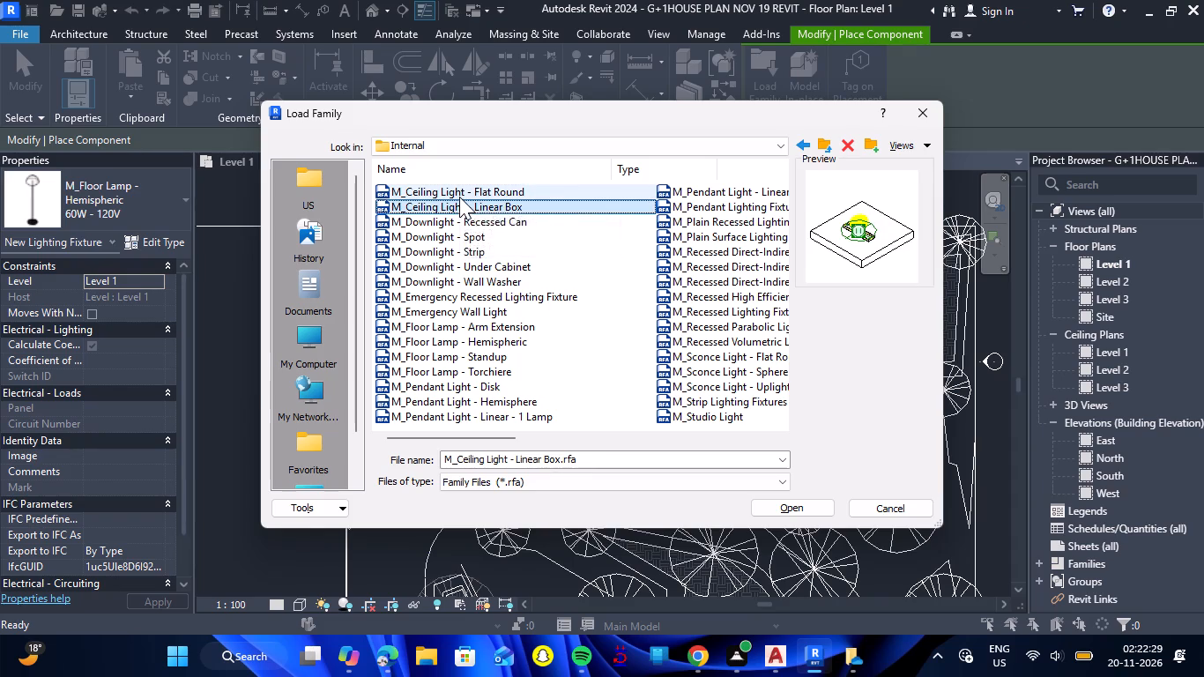
# Preview the Internal lighting families again from M_Downlight - Recessed Can through M_Floor Lamp - Hemispheric.
pyautogui.press('Down')
pyautogui.press('Down')
pyautogui.press('Down')
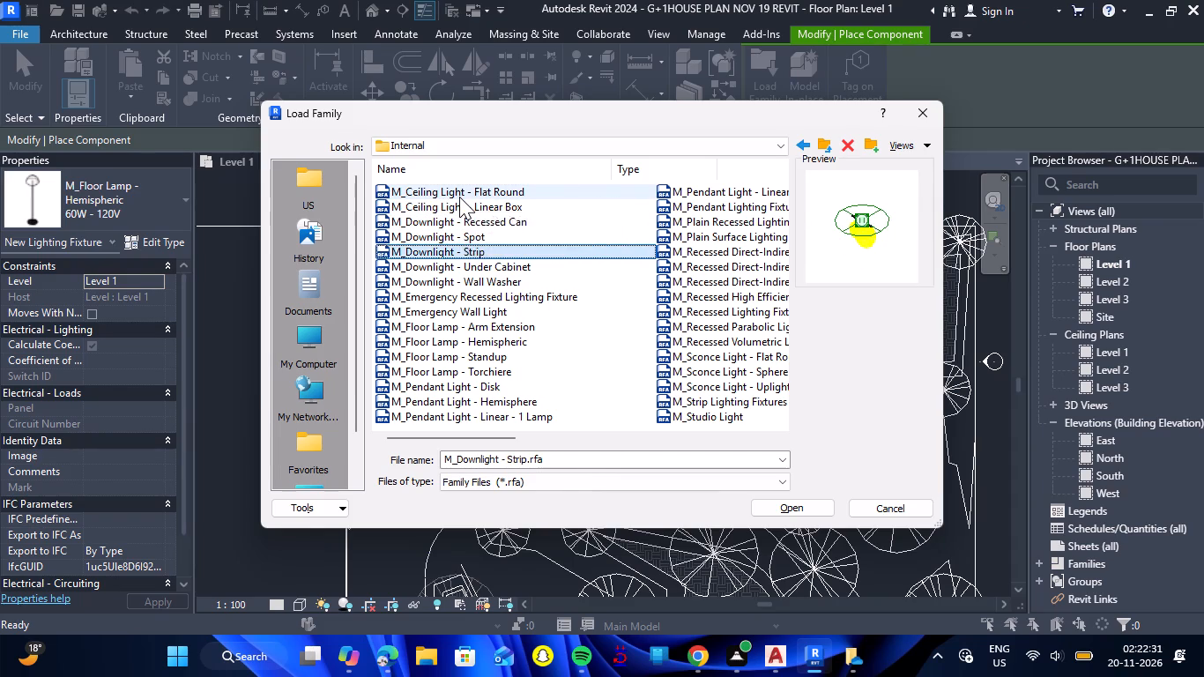
pyautogui.press('Down')
pyautogui.press('Down')
pyautogui.press('Down')
pyautogui.press('Down')
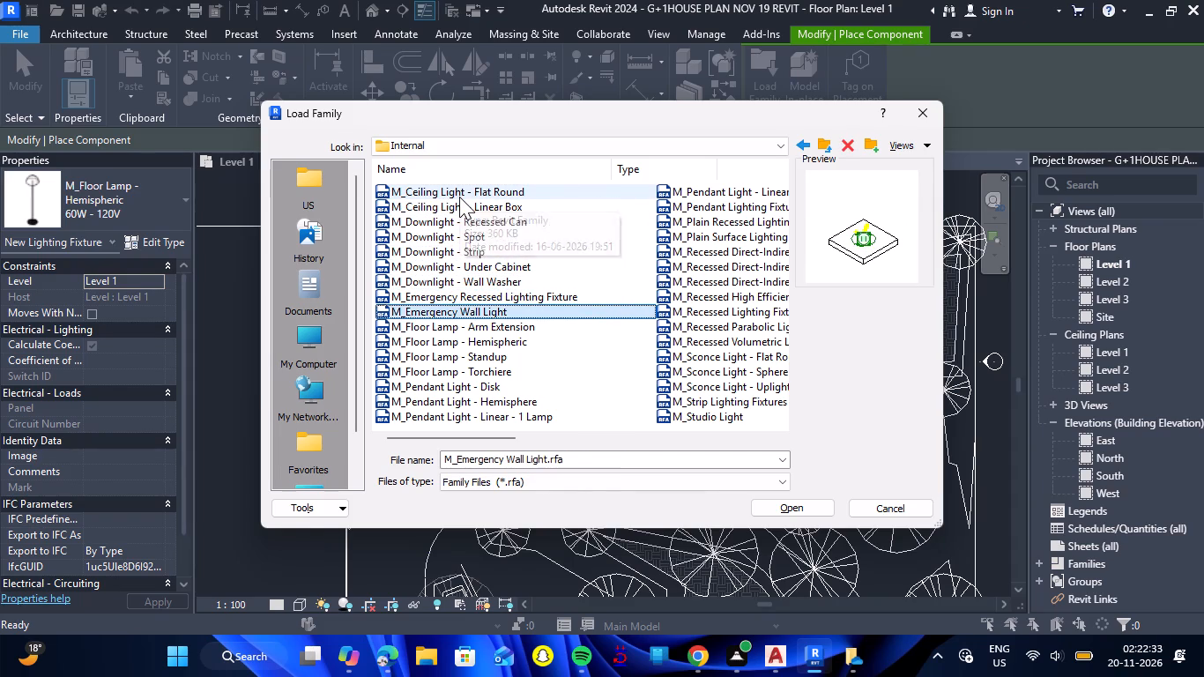
pyautogui.press('Down')
pyautogui.press('Down')
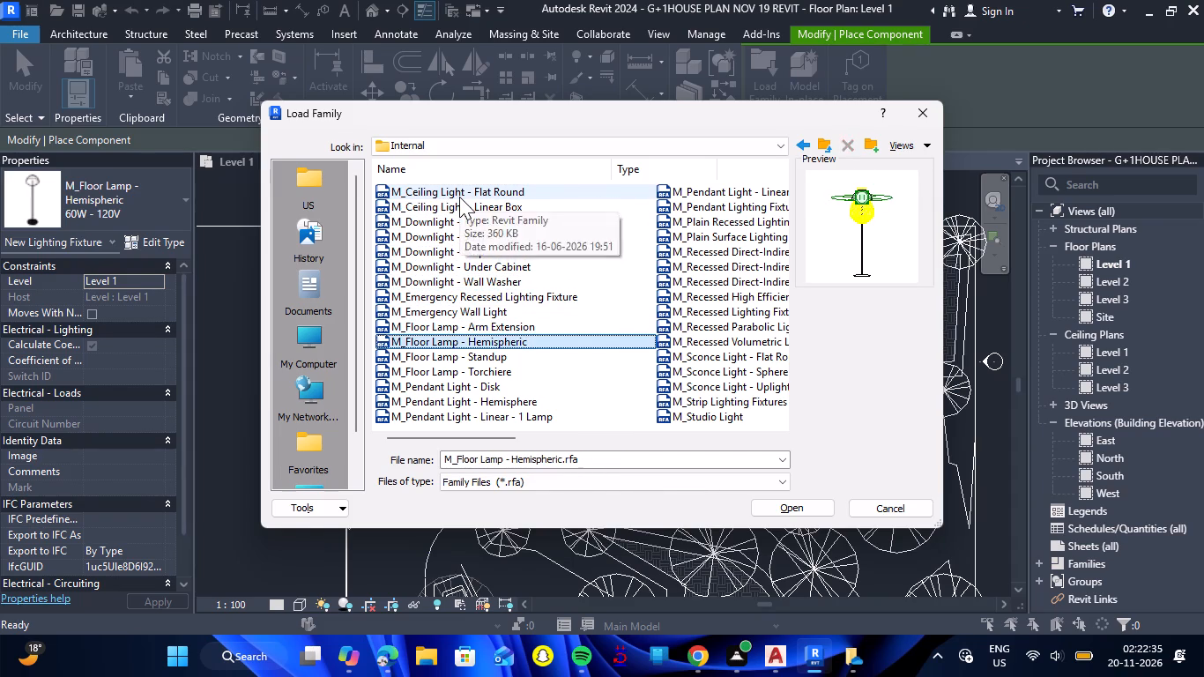
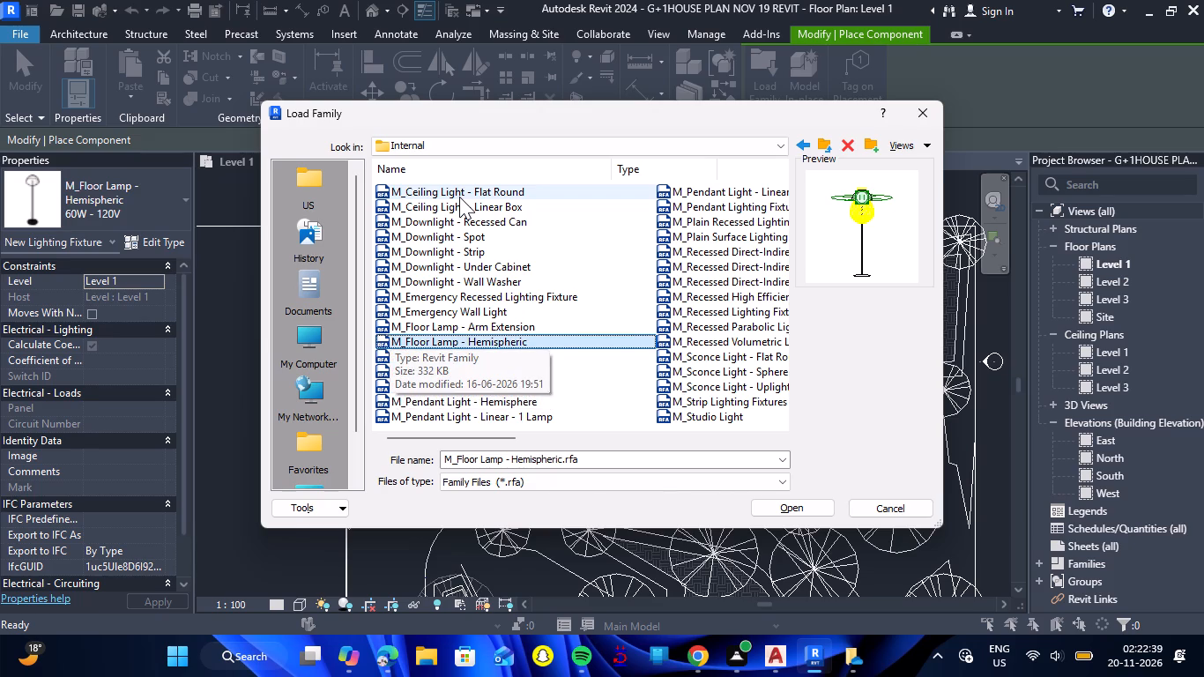
# Load the M_Floor Lamp - Hemispheric family, overwriting the existing version in the project.
pyautogui.click(497, 331)
pyautogui.doubleClick(503, 340)
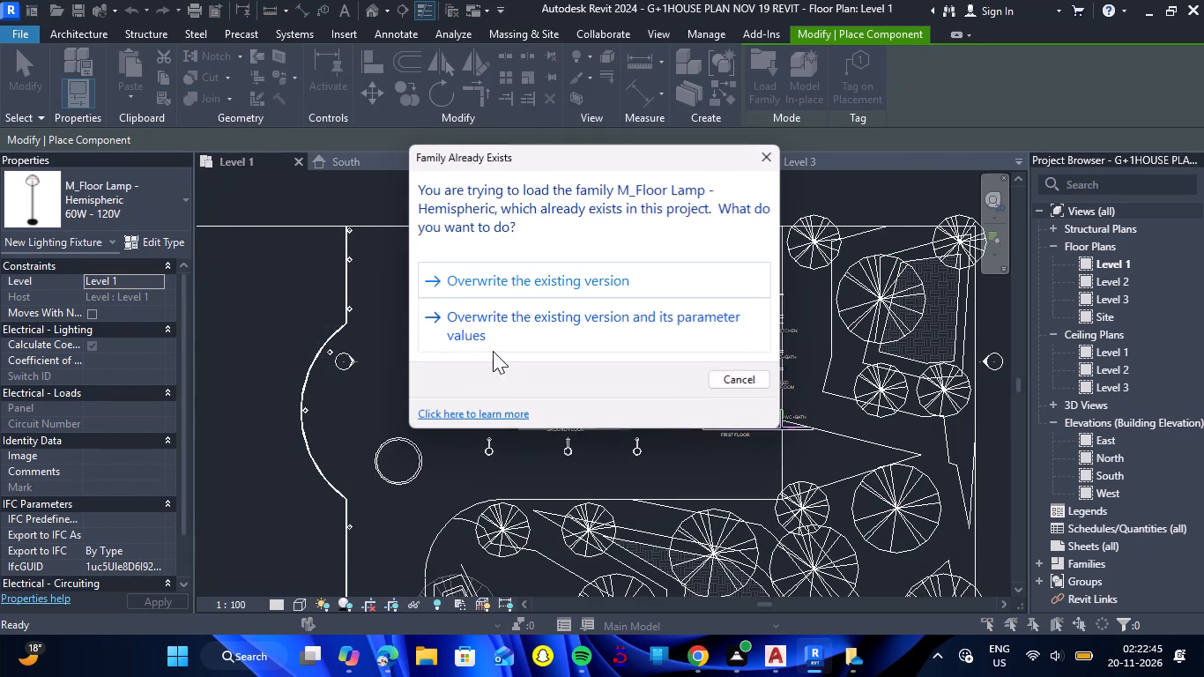
pyautogui.click(604, 274)
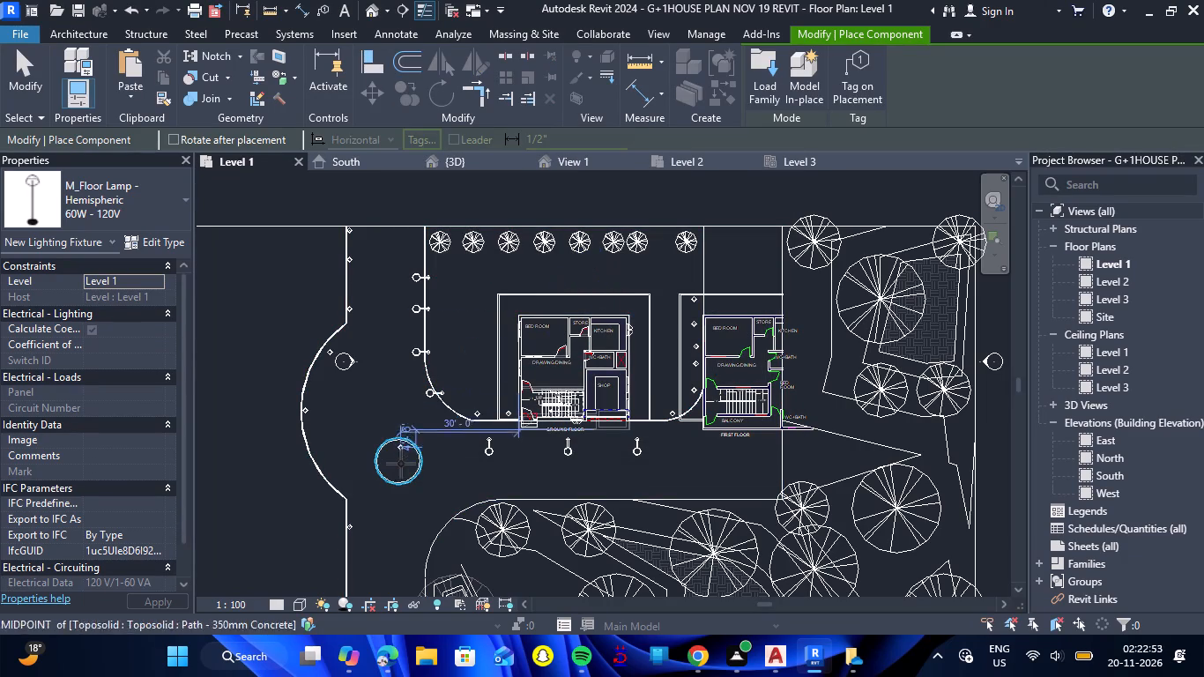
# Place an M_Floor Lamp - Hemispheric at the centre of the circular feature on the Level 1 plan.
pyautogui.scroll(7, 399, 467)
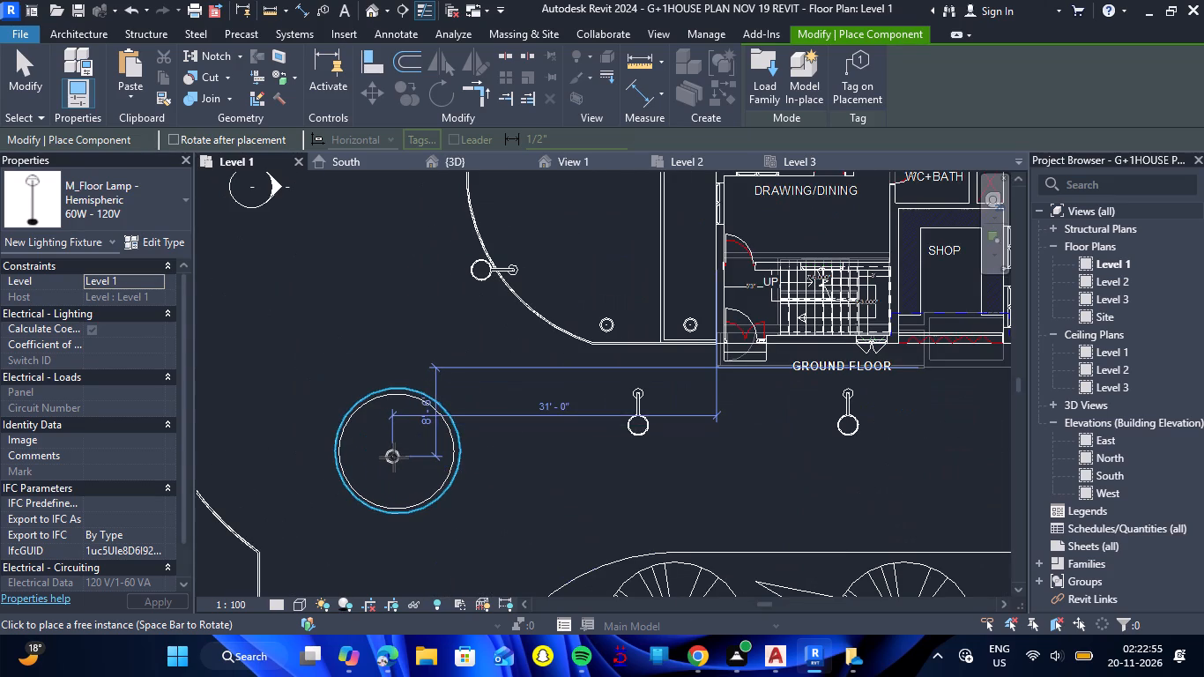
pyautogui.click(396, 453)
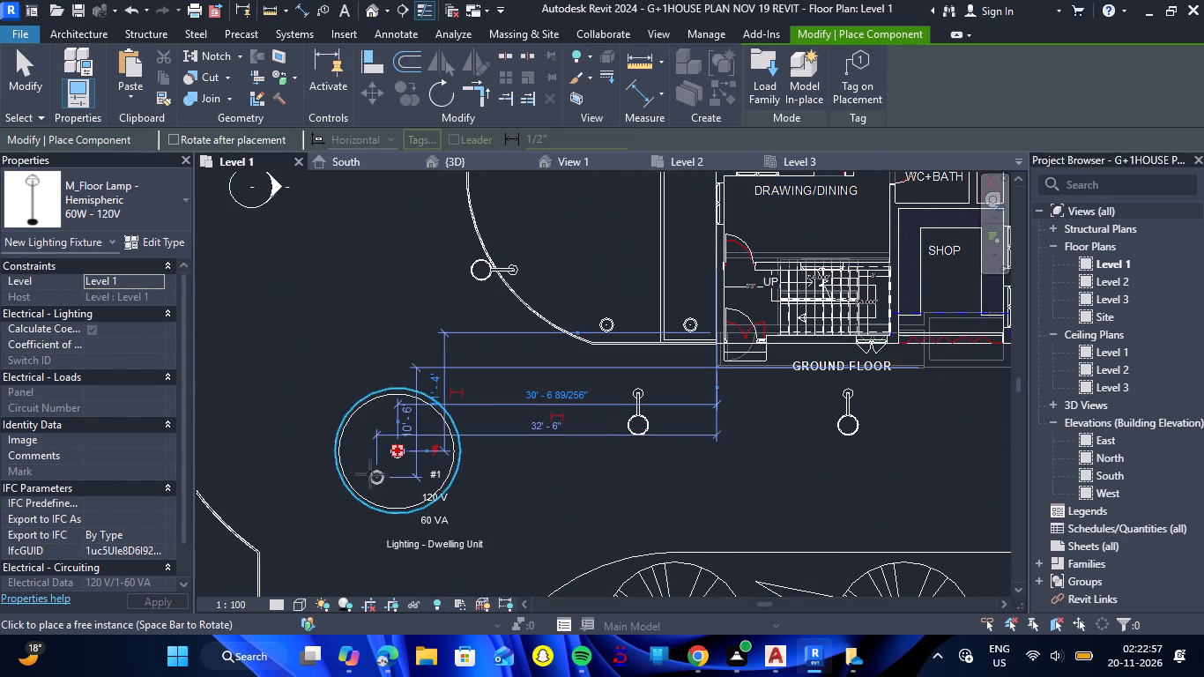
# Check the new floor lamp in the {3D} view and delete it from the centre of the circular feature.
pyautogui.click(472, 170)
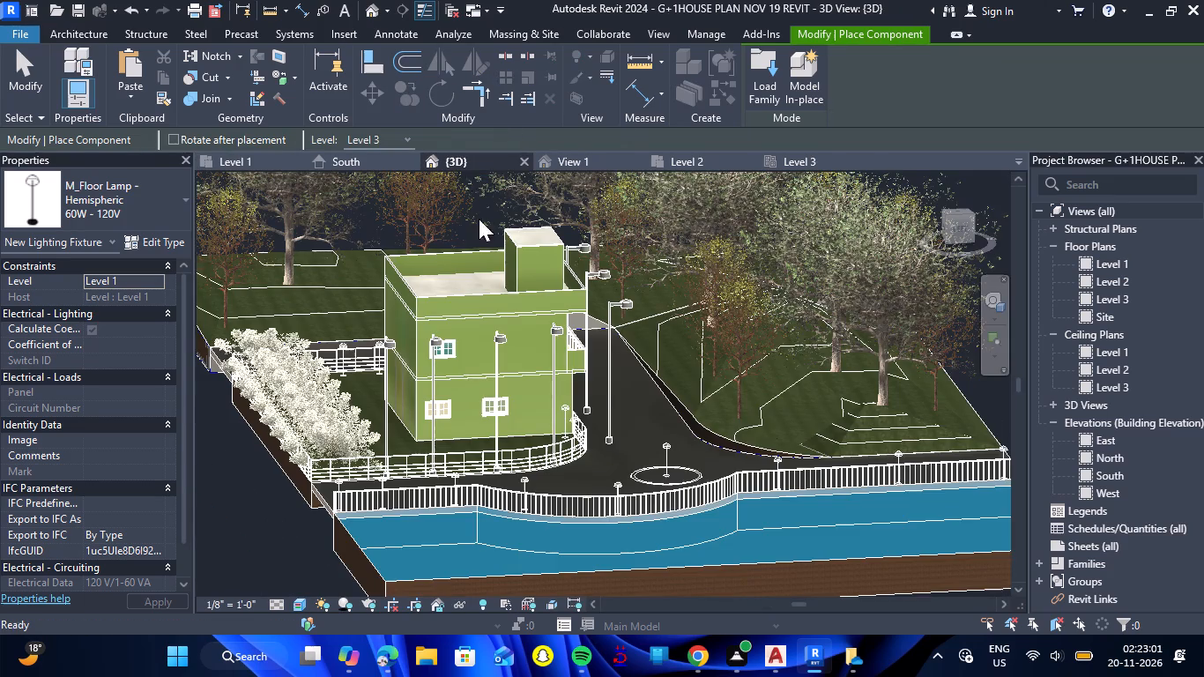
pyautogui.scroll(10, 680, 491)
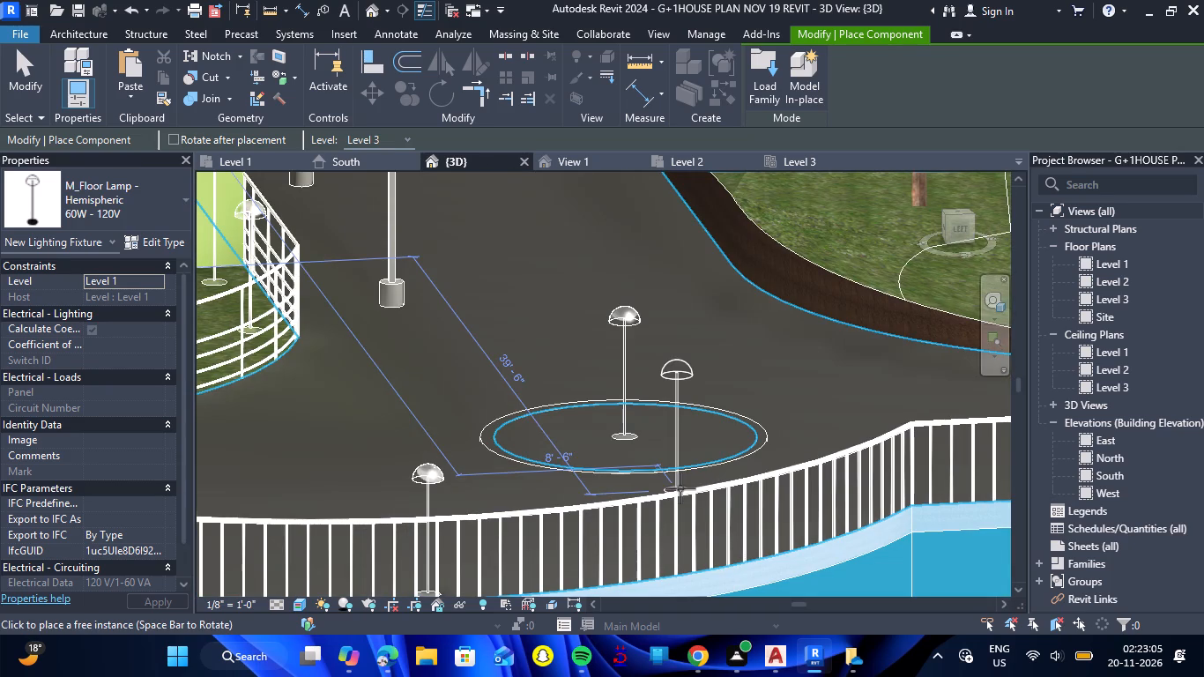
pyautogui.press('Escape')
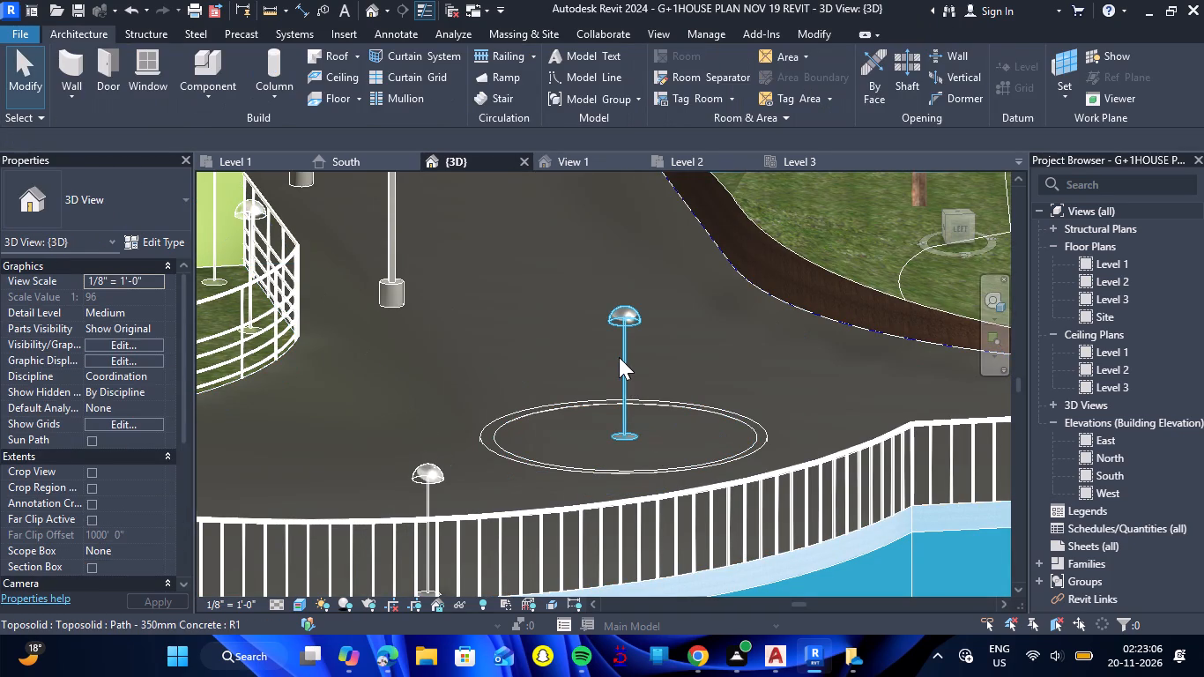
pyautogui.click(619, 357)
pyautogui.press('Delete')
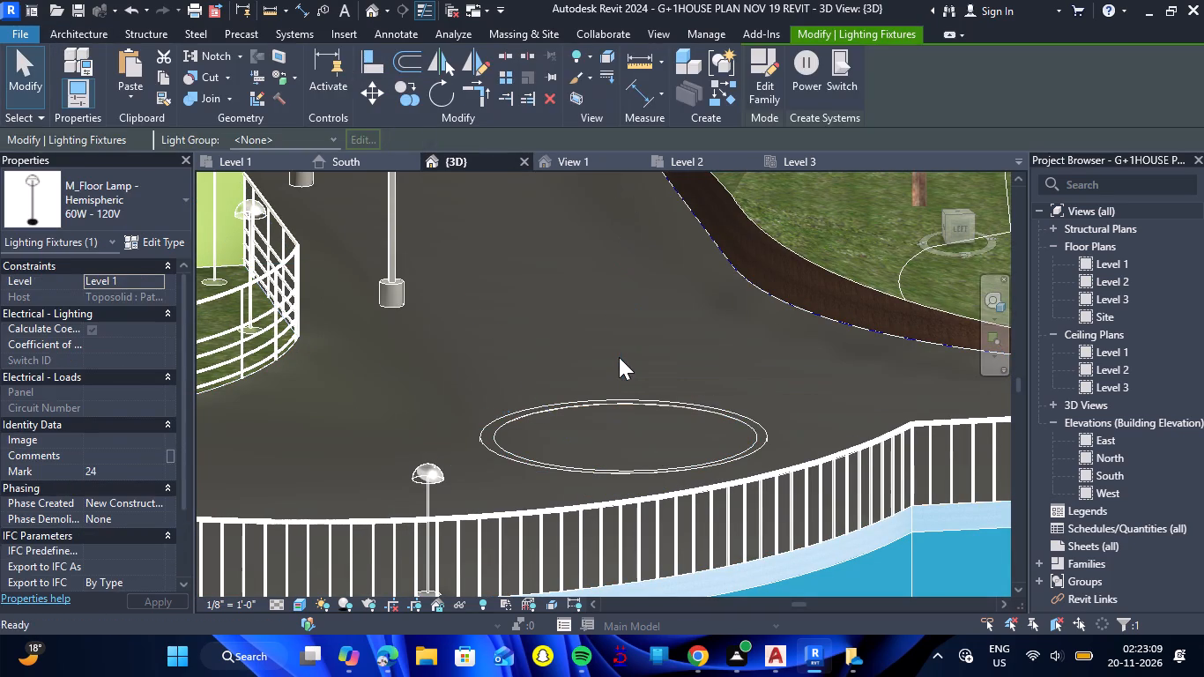
# On Level 1, move the street light nearest the circular feature to the curved railing, where it meets the straight front edge.
pyautogui.click(252, 165)
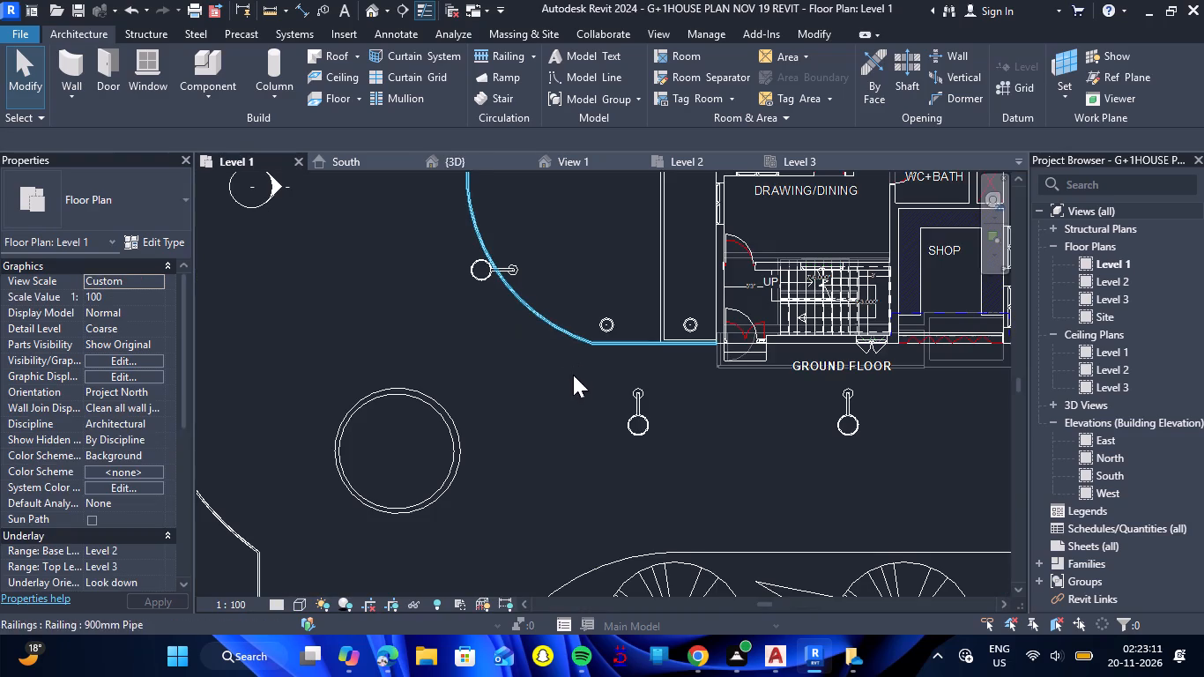
pyautogui.scroll(2, 319, 483)
pyautogui.scroll(-1, 318, 483)
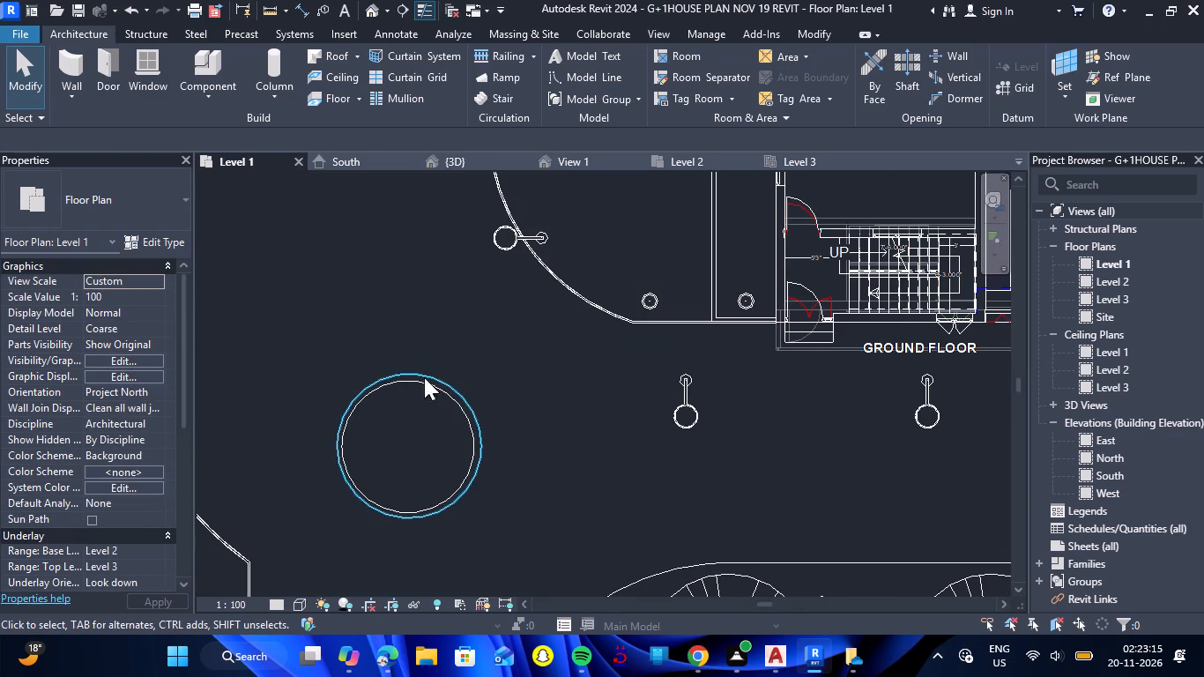
pyautogui.click(687, 410)
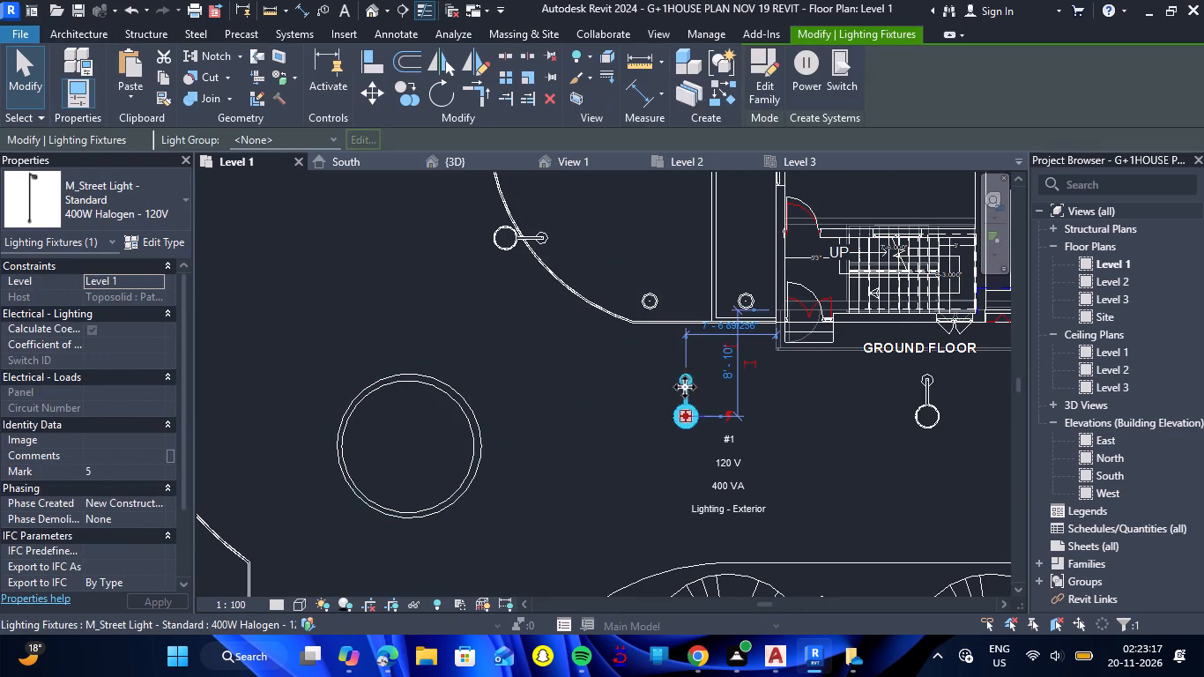
pyautogui.moveTo(686, 379); pyautogui.dragTo(602, 281)
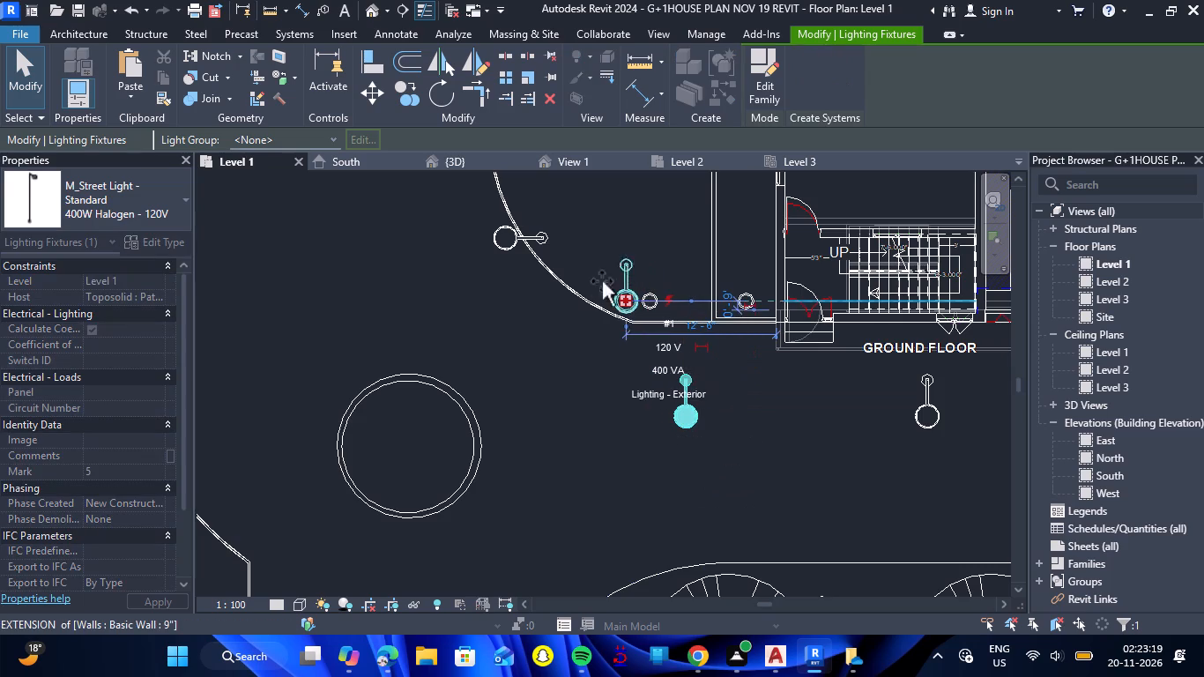
pyautogui.moveTo(602, 281); pyautogui.dragTo(594, 287)
pyautogui.click(700, 399)
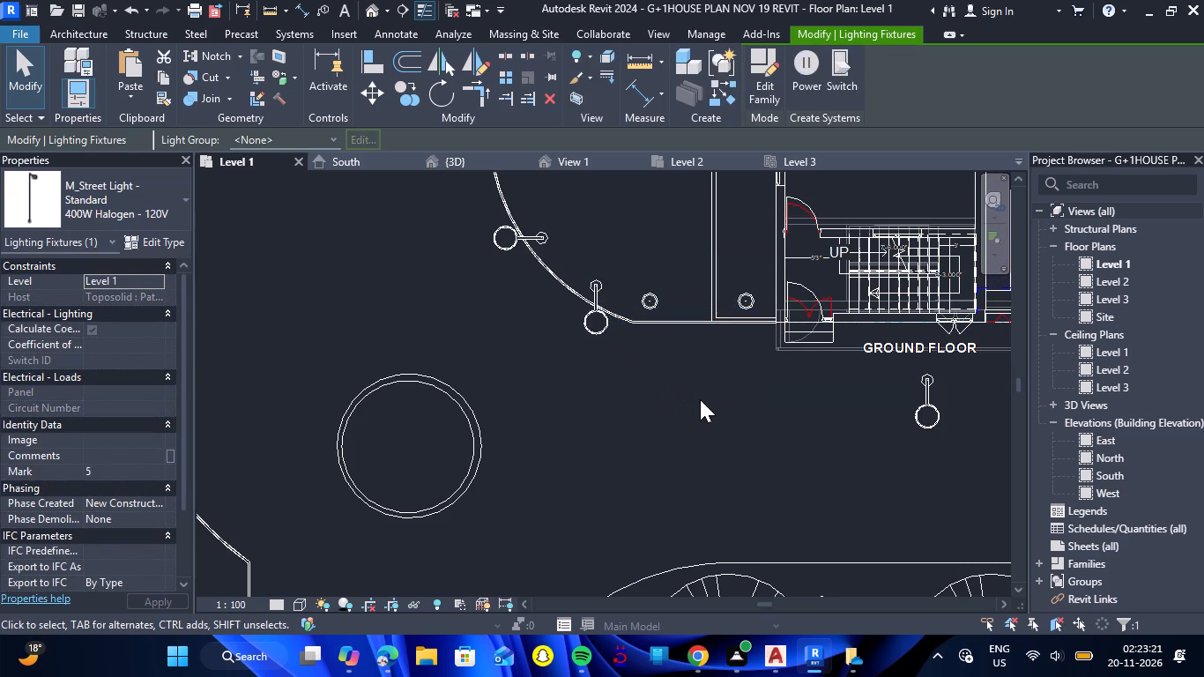
# Move the street light farthest from the circular feature to just outside the shop's front corner, near the house frontage line.
pyautogui.scroll(-5, 700, 399)
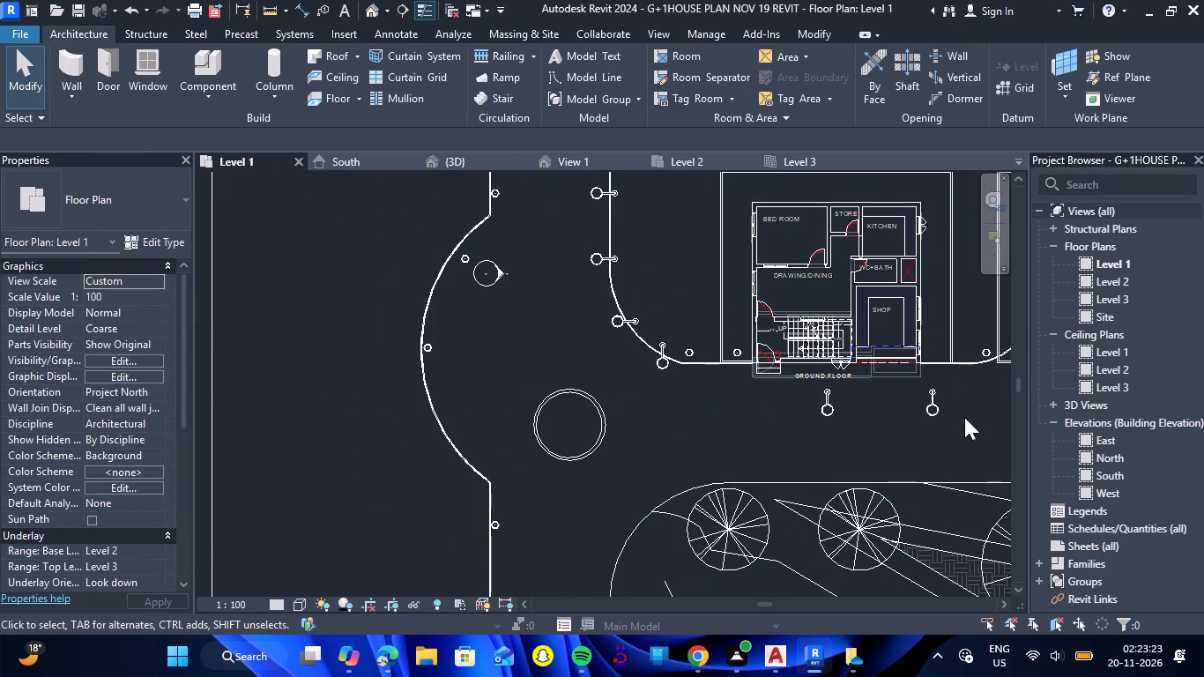
pyautogui.click(933, 401)
pyautogui.scroll(6, 933, 401)
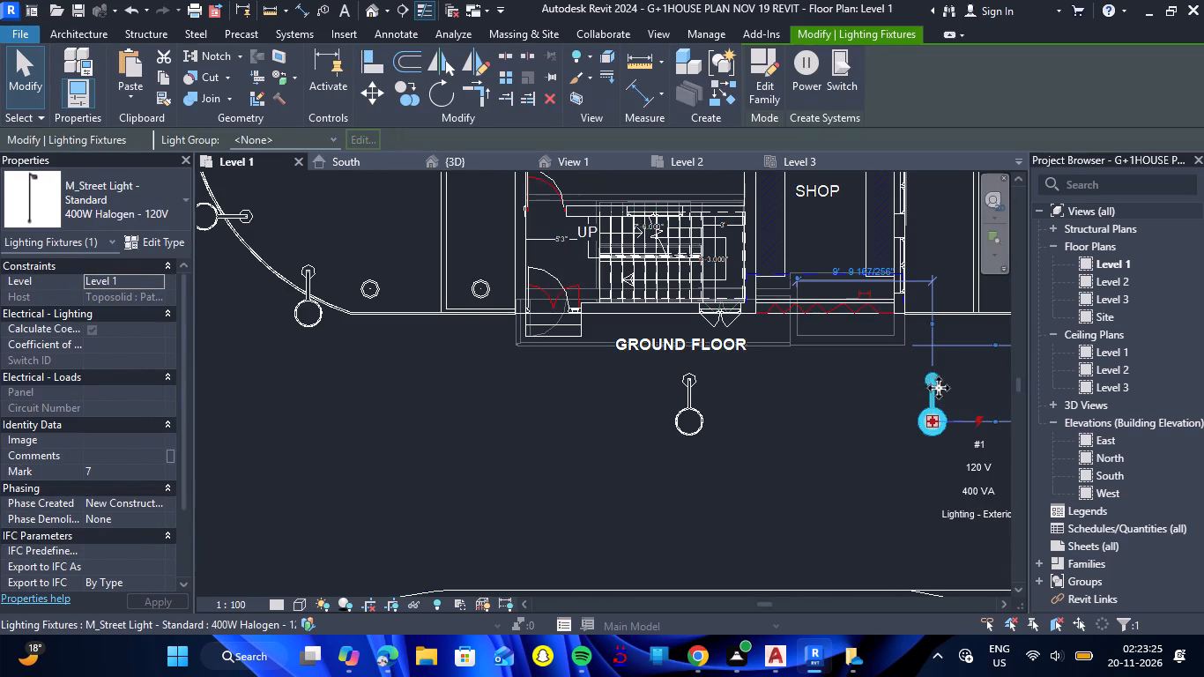
pyautogui.moveTo(939, 383); pyautogui.dragTo(929, 291)
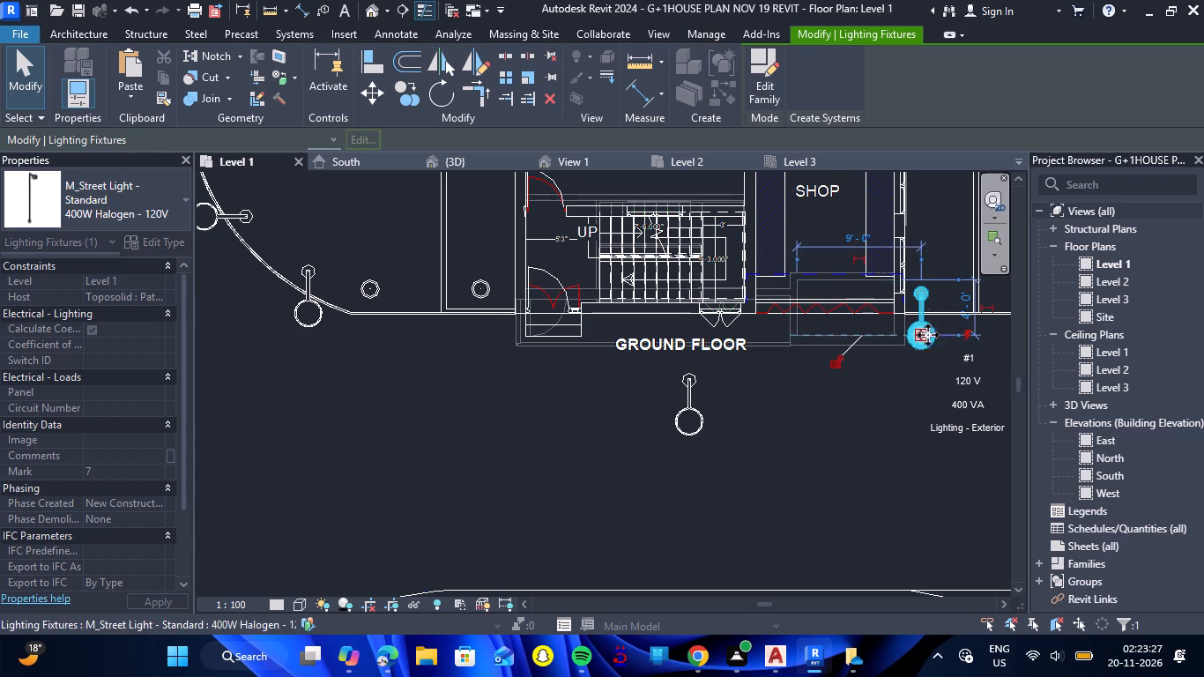
# Move the street light in front of the GROUND FLOOR label beyond the shop corner, alongside the street light there on the frontage line.
pyautogui.scroll(-3, 838, 410)
pyautogui.click(739, 391)
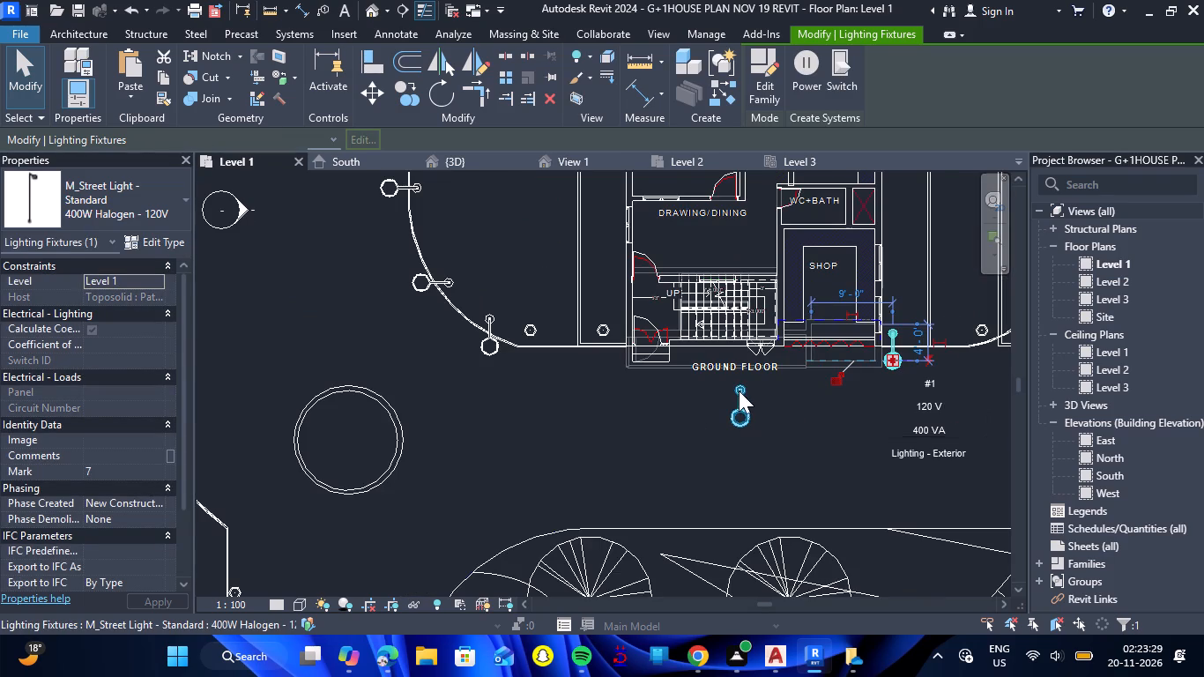
pyautogui.moveTo(741, 395); pyautogui.dragTo(958, 338)
pyautogui.press('Escape')
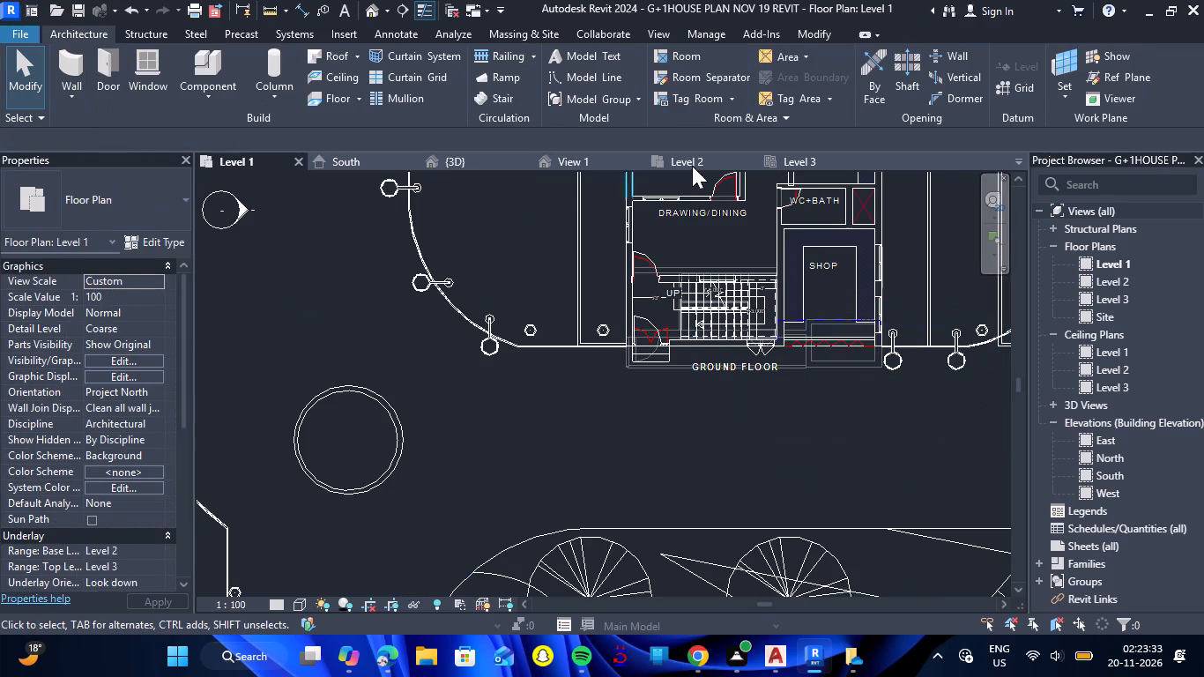
# Preview the Internal lighting families from M_Emergency Wall Light through M_Uplight - Strip for another fixture to load.
pyautogui.click(228, 65)
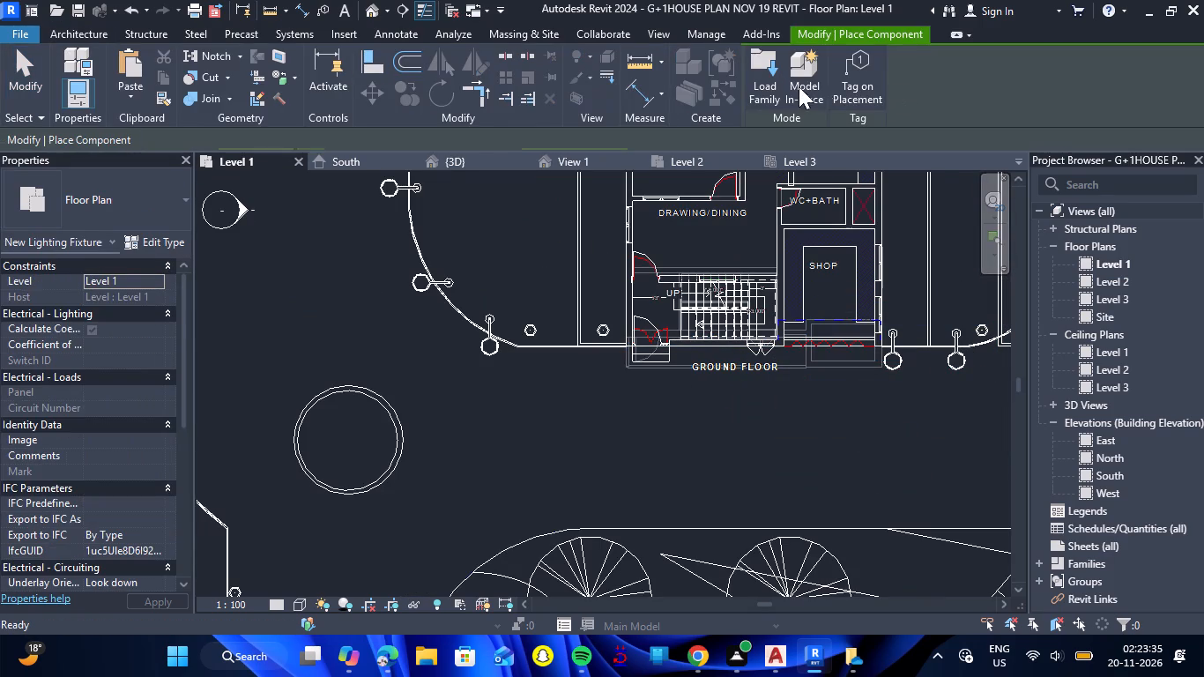
pyautogui.click(766, 85)
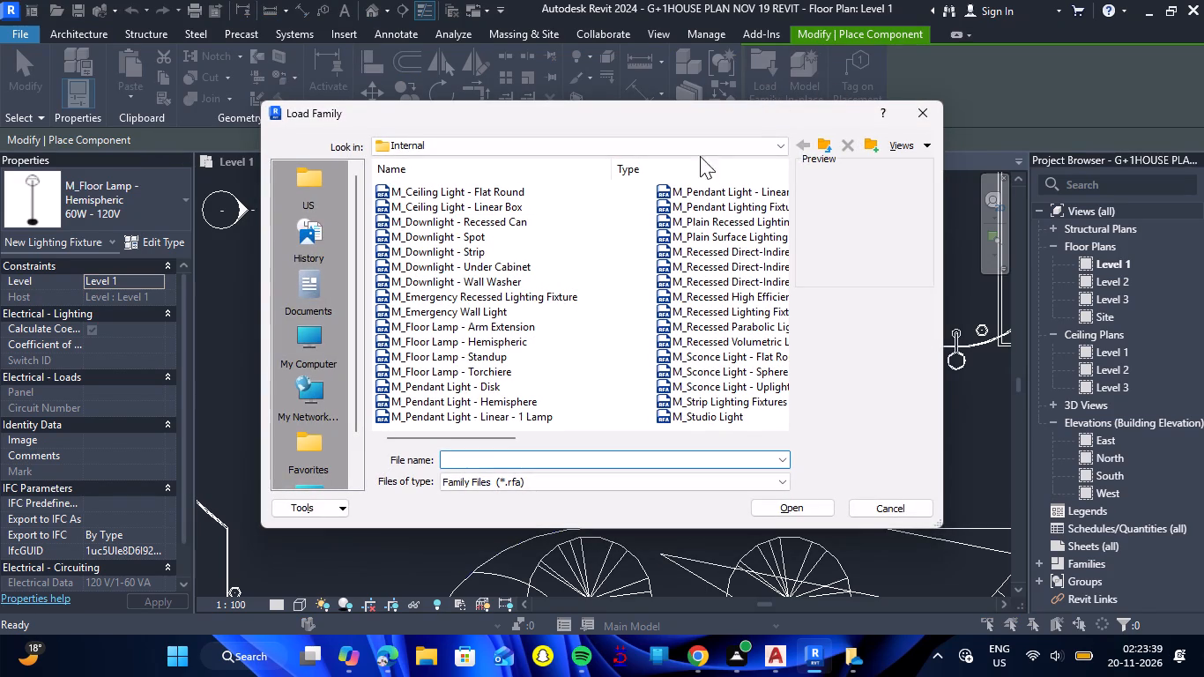
pyautogui.click(527, 316)
pyautogui.press('Down')
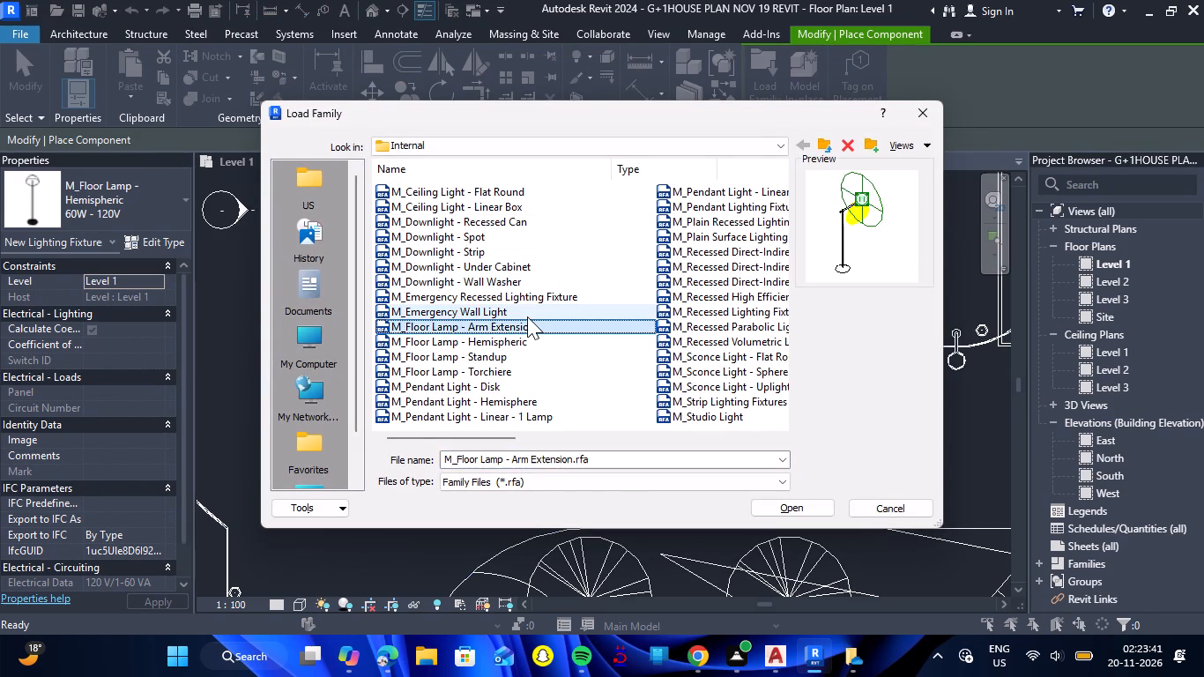
pyautogui.press('Down')
pyautogui.press('Down')
pyautogui.press('Down')
pyautogui.press('Down')
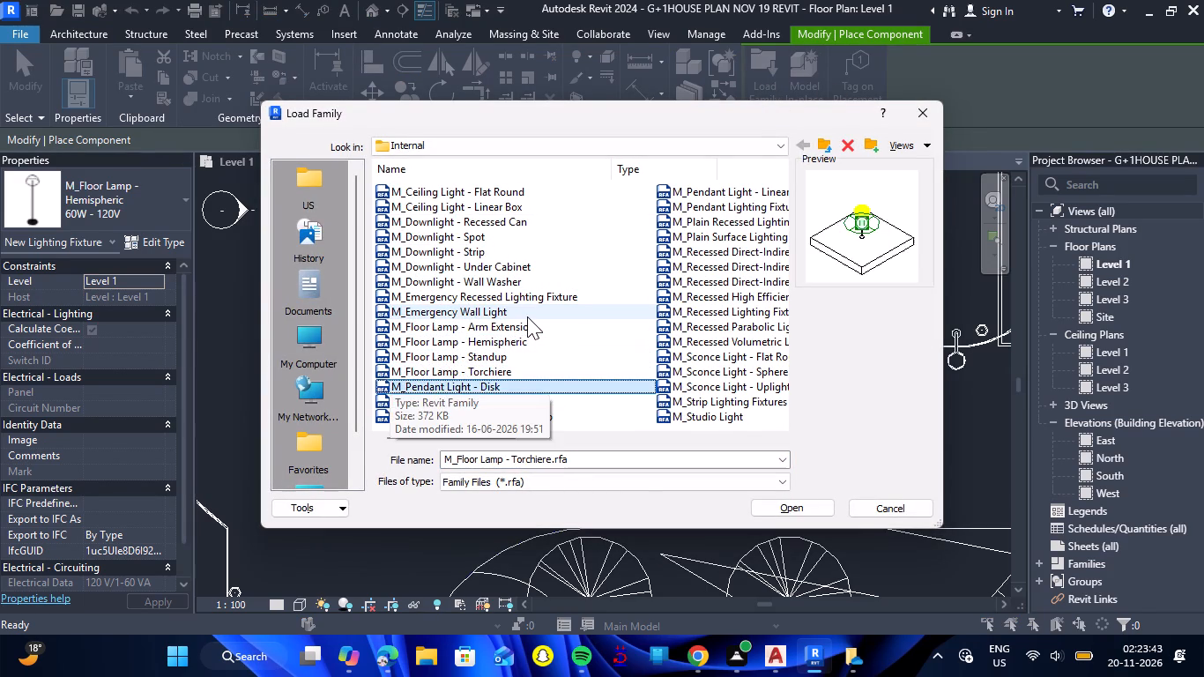
pyautogui.press('Down')
pyautogui.press('Down')
pyautogui.press('Down')
pyautogui.press('Down')
pyautogui.press('Down')
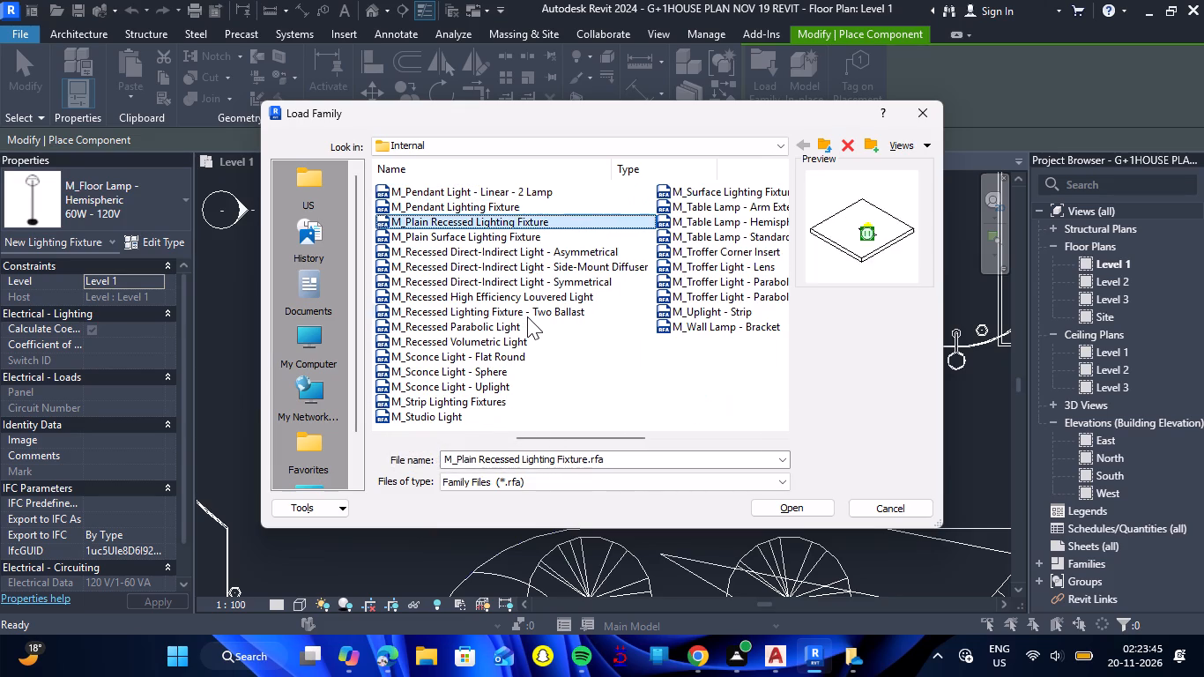
pyautogui.press('Down')
pyautogui.press('Down')
pyautogui.press('Down')
pyautogui.press('Down')
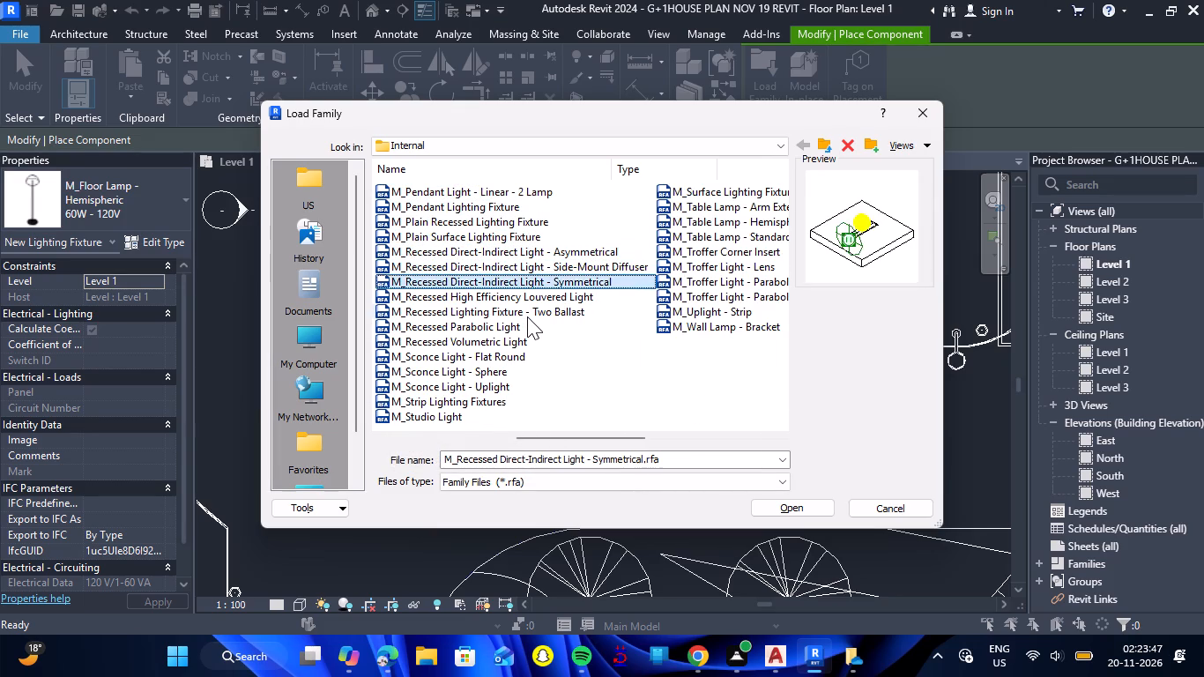
pyautogui.press('Down')
pyautogui.press('Down')
pyautogui.press('Down')
pyautogui.press('Down')
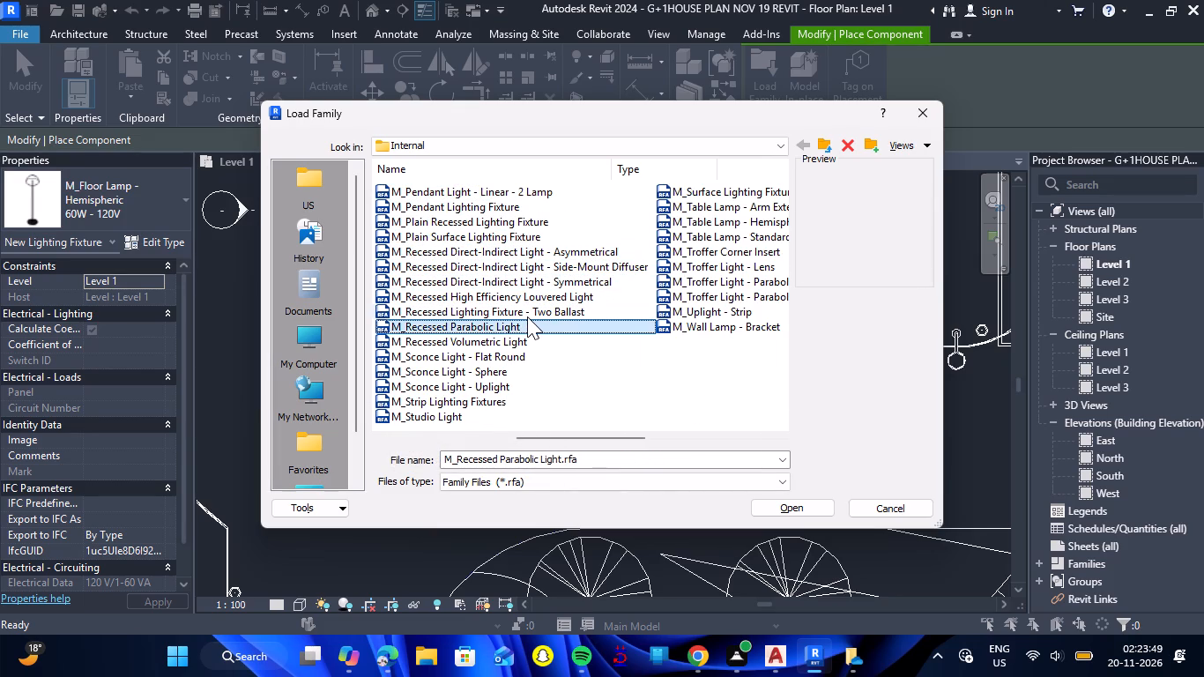
pyautogui.press('Down')
pyautogui.press('Down')
pyautogui.press('Down')
pyautogui.press('Down')
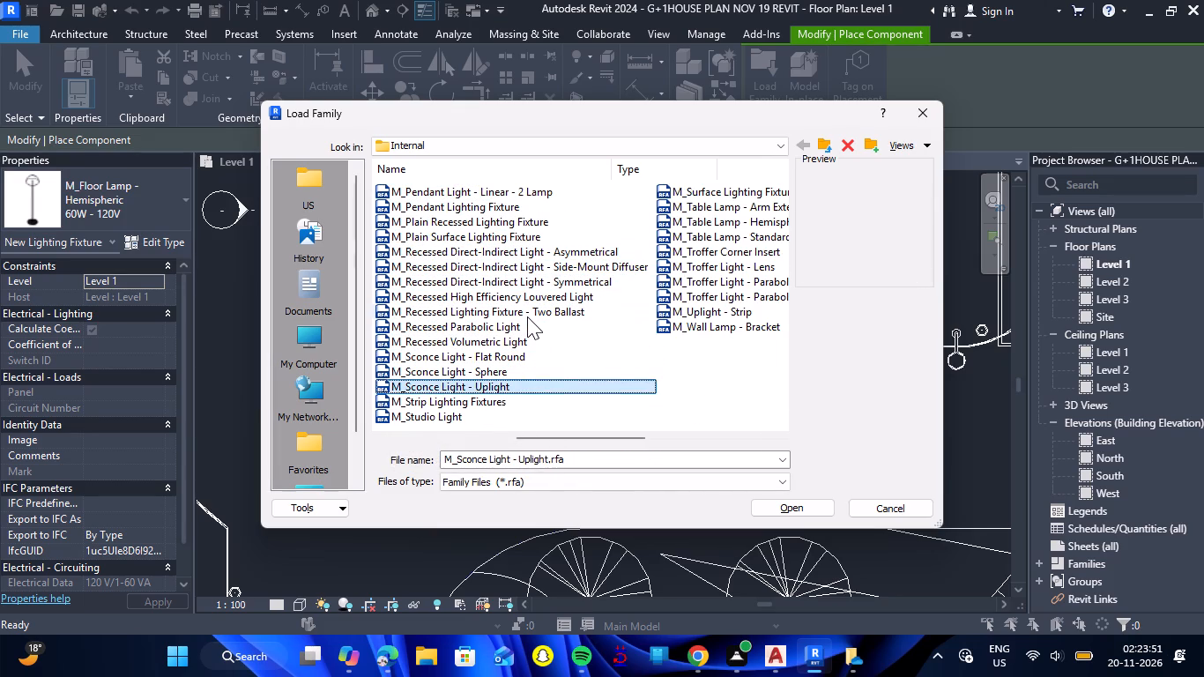
pyautogui.press('Down')
pyautogui.press('Down')
pyautogui.press('Down')
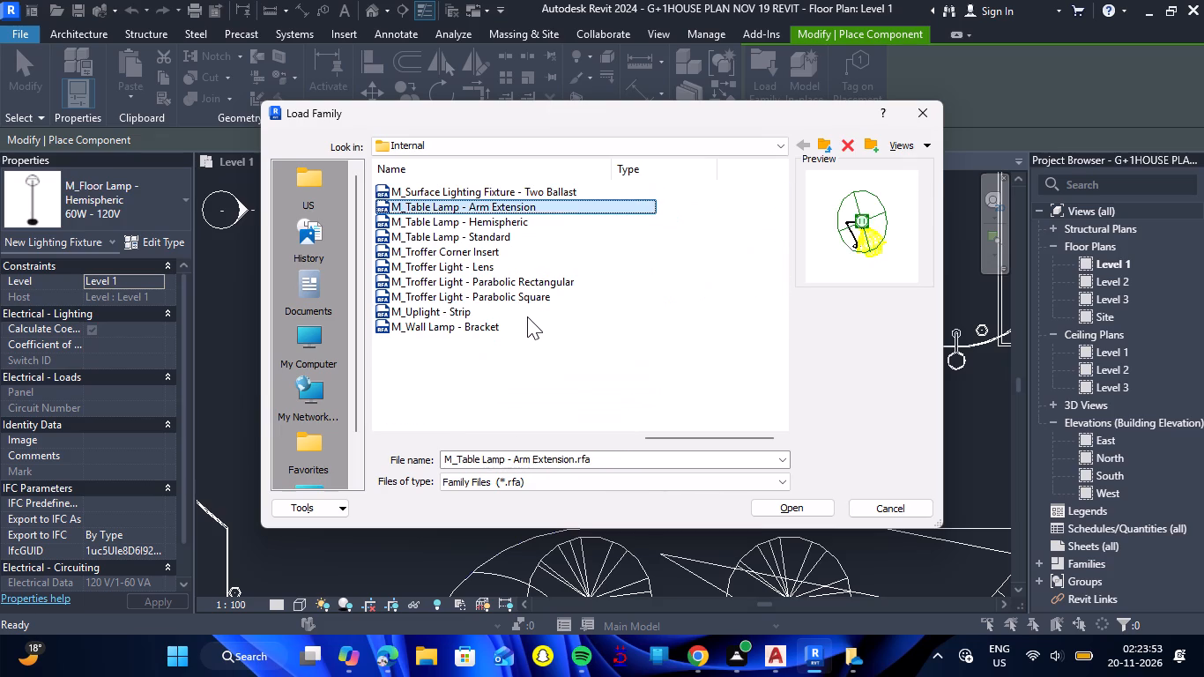
pyautogui.press('Down')
pyautogui.press('Down')
pyautogui.press('Down')
pyautogui.press('Down')
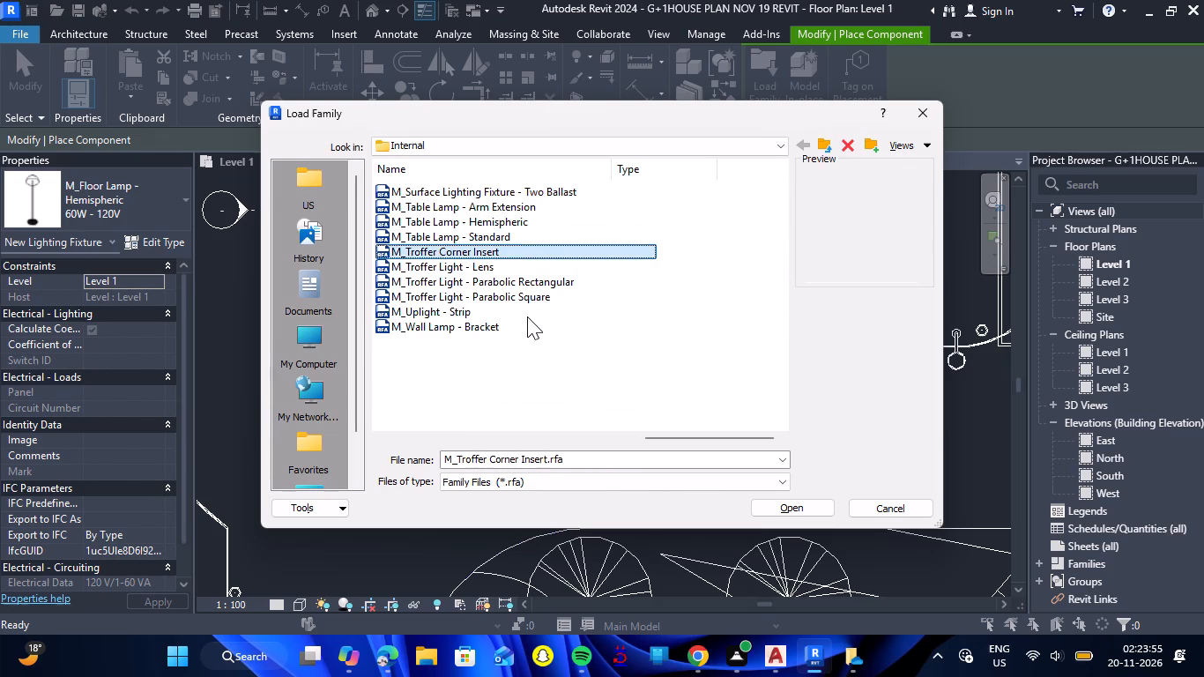
pyautogui.press('Down')
pyautogui.press('Down')
pyautogui.press('Down')
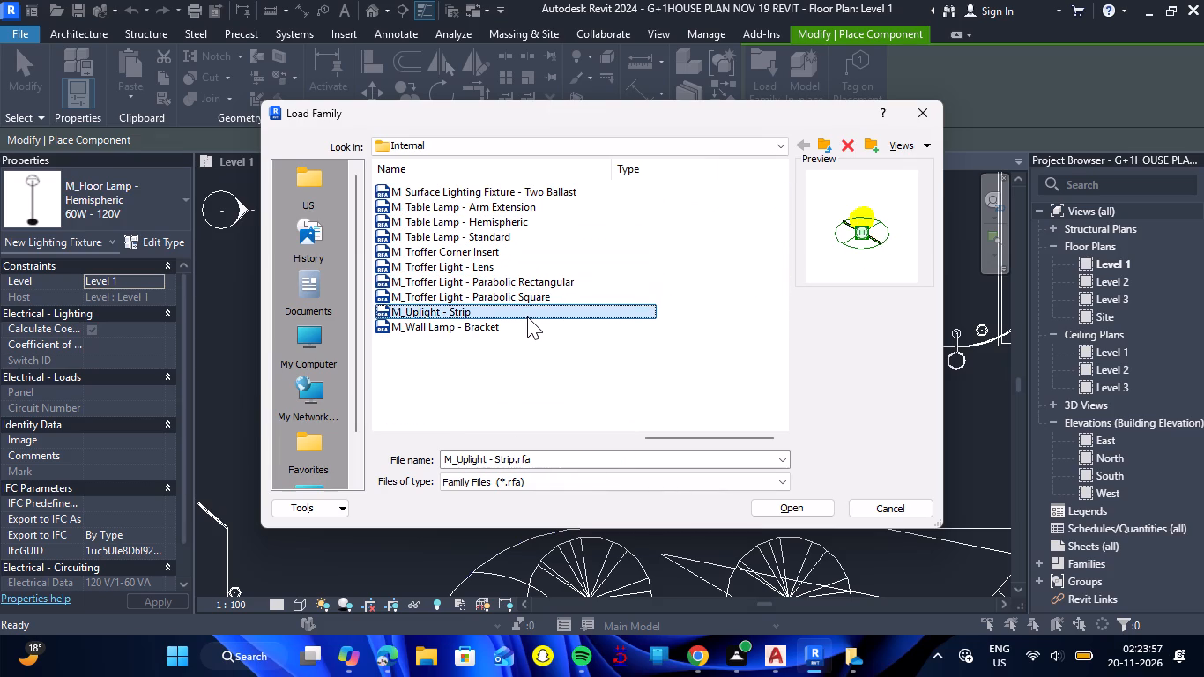
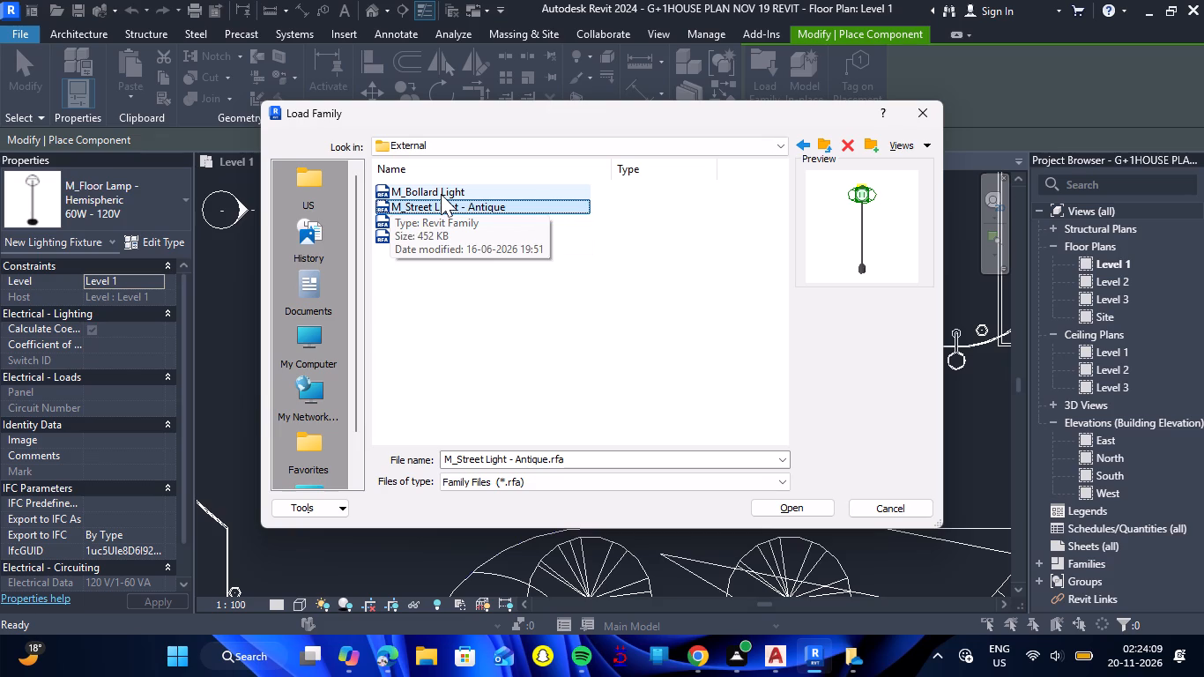
# Preview the External lighting families and load M_Street Light - Antique.
pyautogui.press('Down')
pyautogui.press('Down')
pyautogui.press('Up')
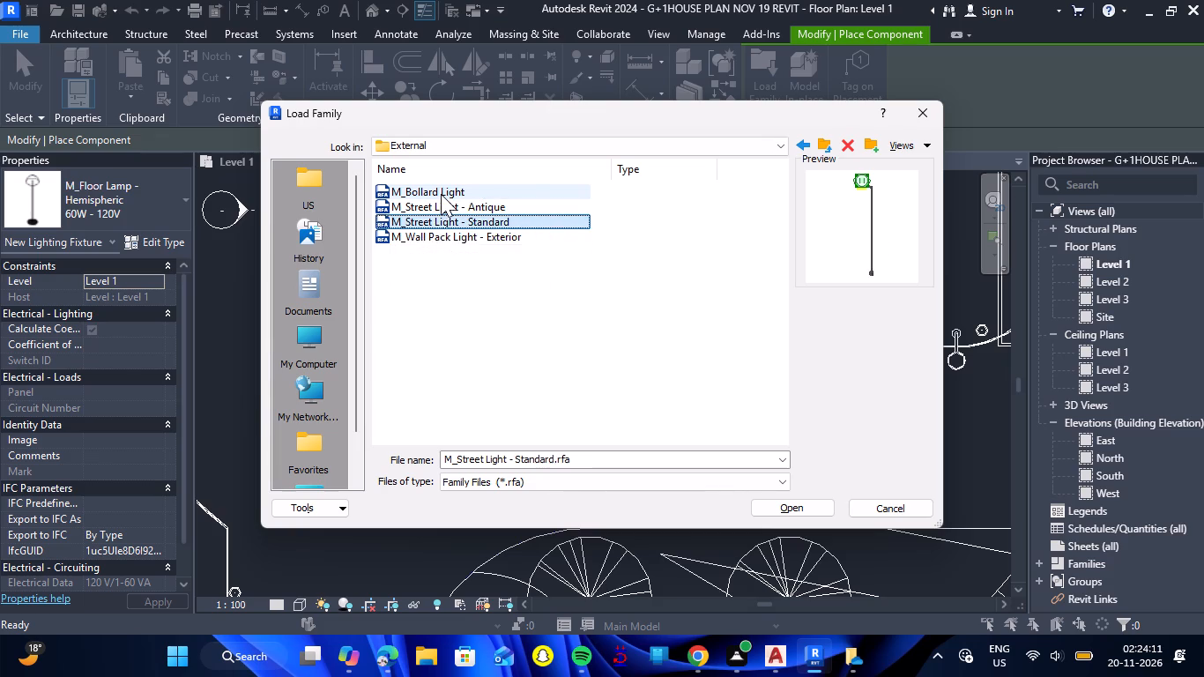
pyautogui.press('Up')
pyautogui.doubleClick(479, 206)
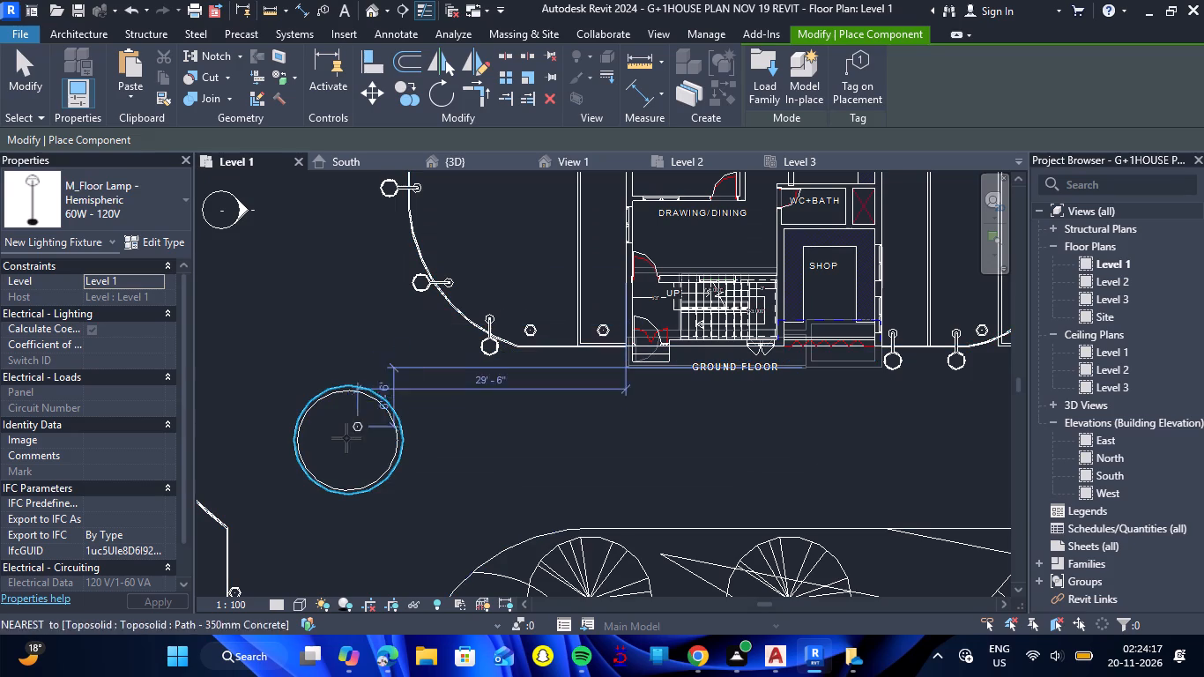
# Place two M_Street Light - Antique 400W Halogen - 120V fixtures: one at the circular feature's centre, one inside the curved boundary beside it.
pyautogui.click(343, 442)
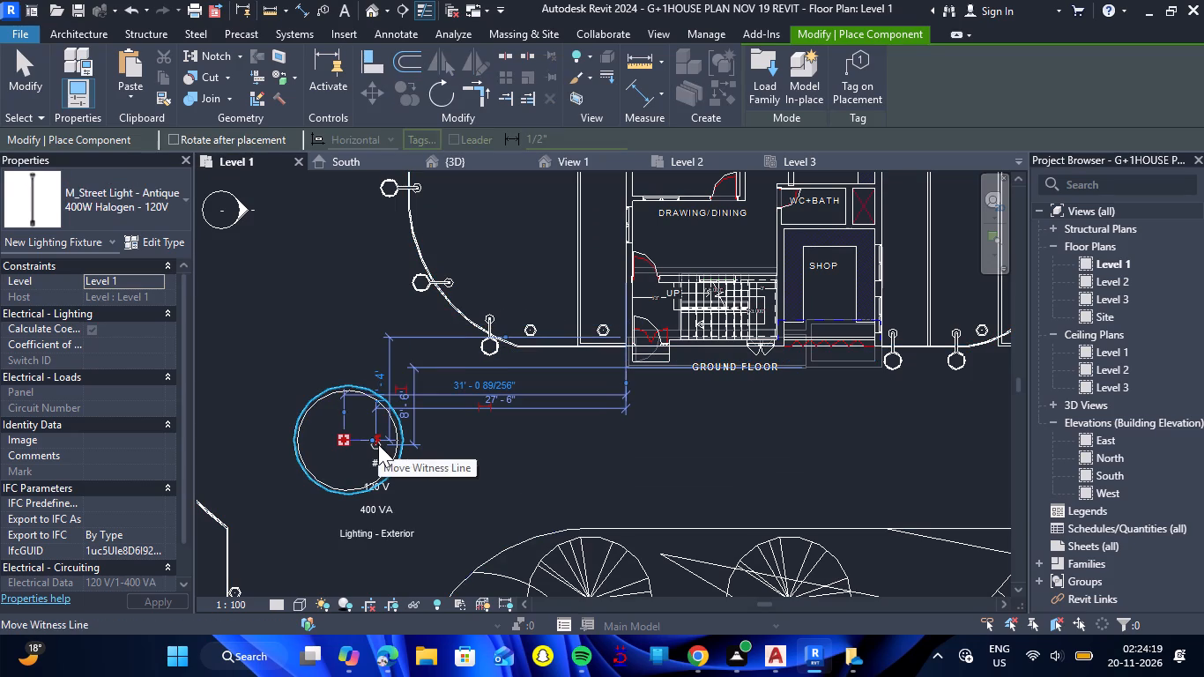
pyautogui.scroll(-5, 579, 434)
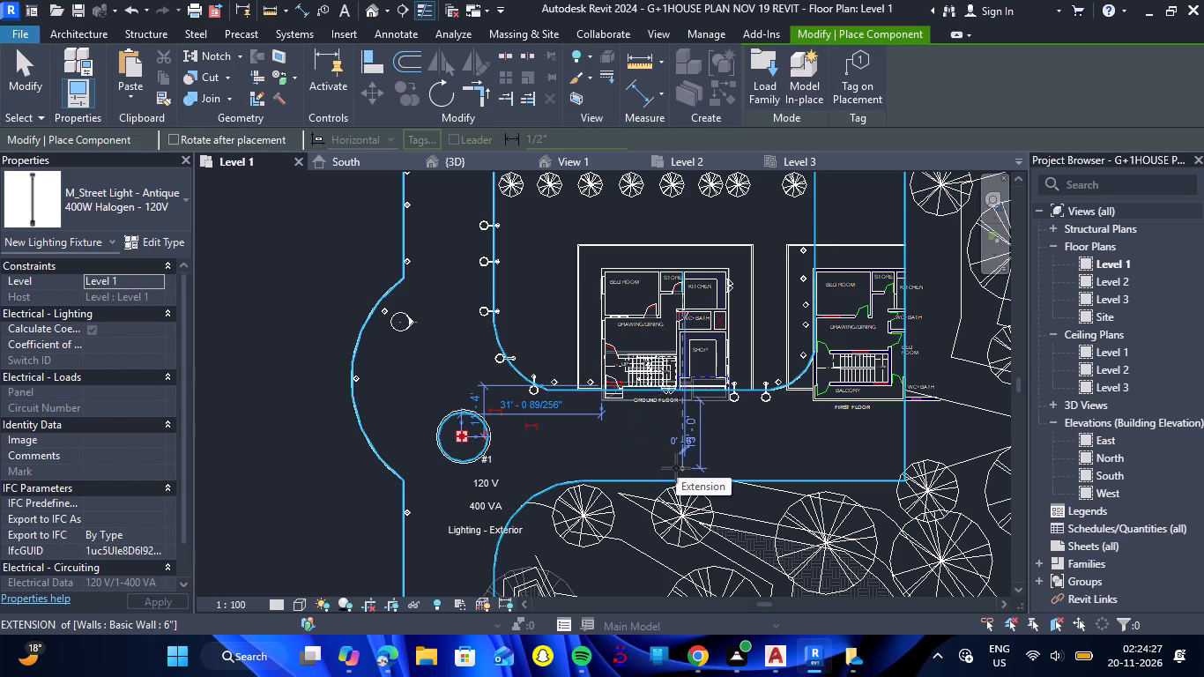
pyautogui.click(392, 447)
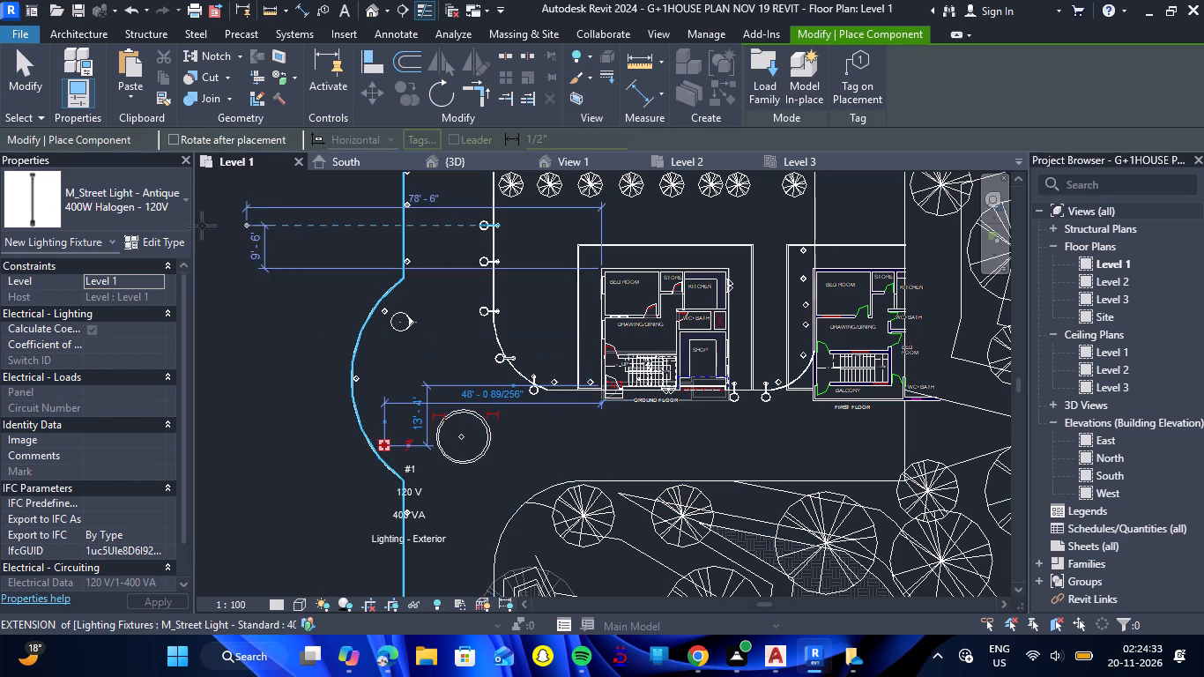
# Place four M_Street Light - Standard 250W Halogen - 480V fixtures along the garden edge opposite the house, starting on its curved corner.
pyautogui.click(182, 203)
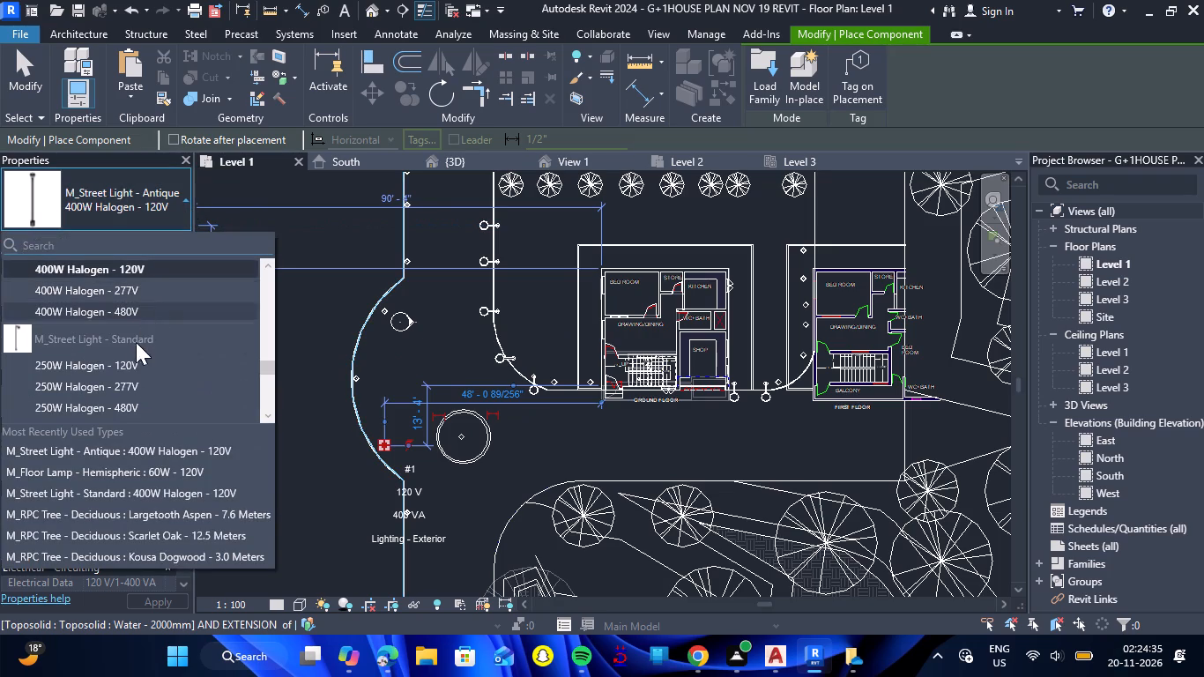
pyautogui.click(110, 406)
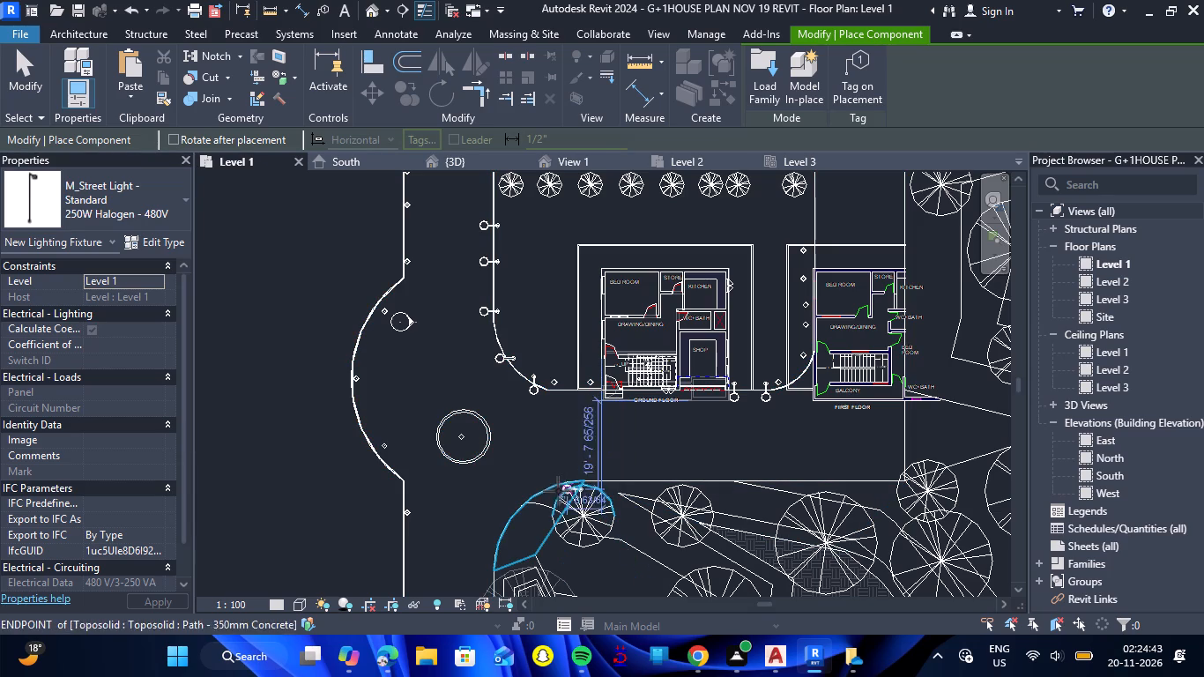
pyautogui.scroll(10, 550, 496)
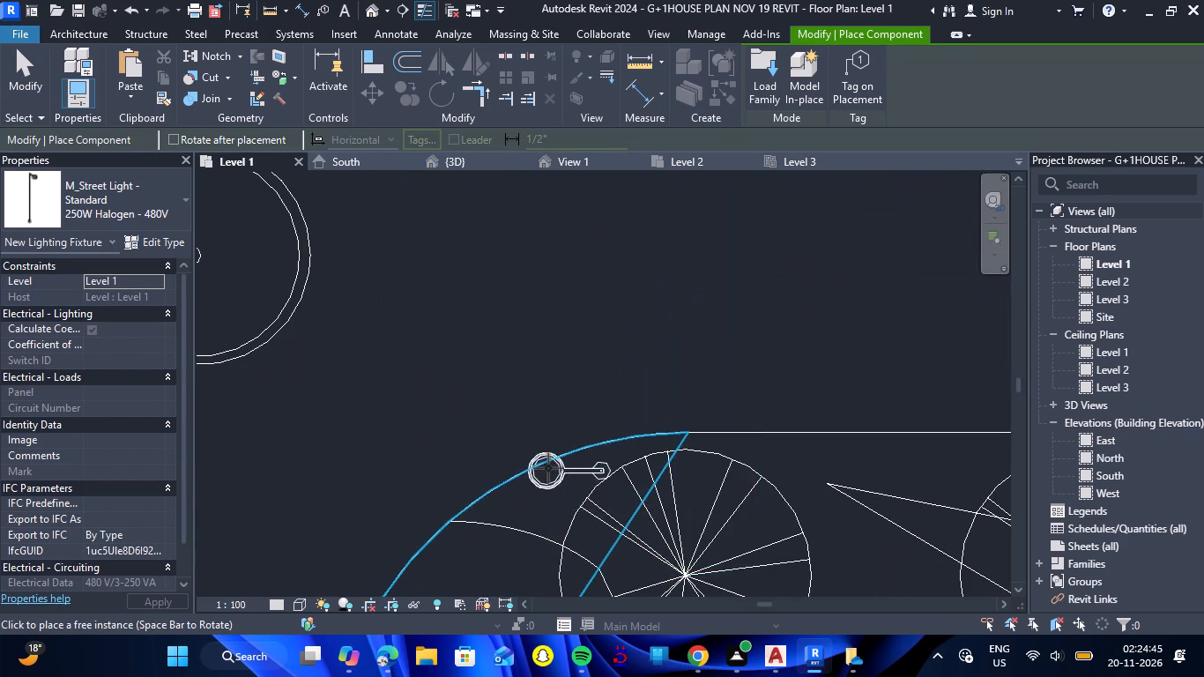
pyautogui.click(545, 460)
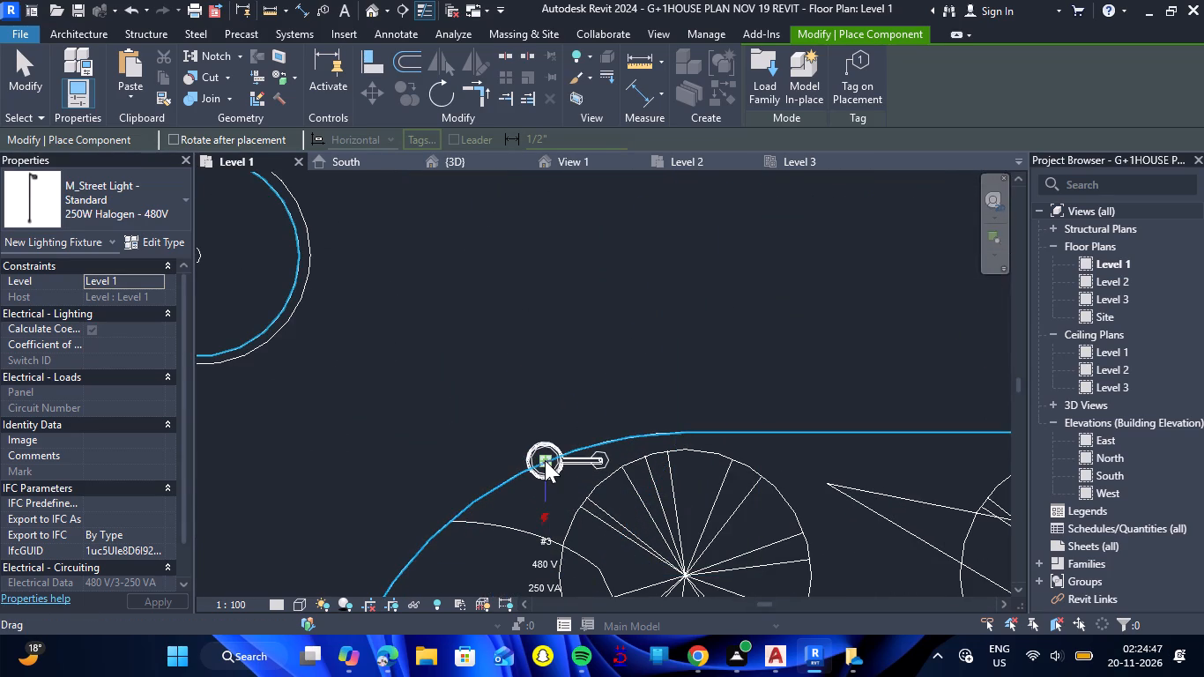
pyautogui.click(663, 435)
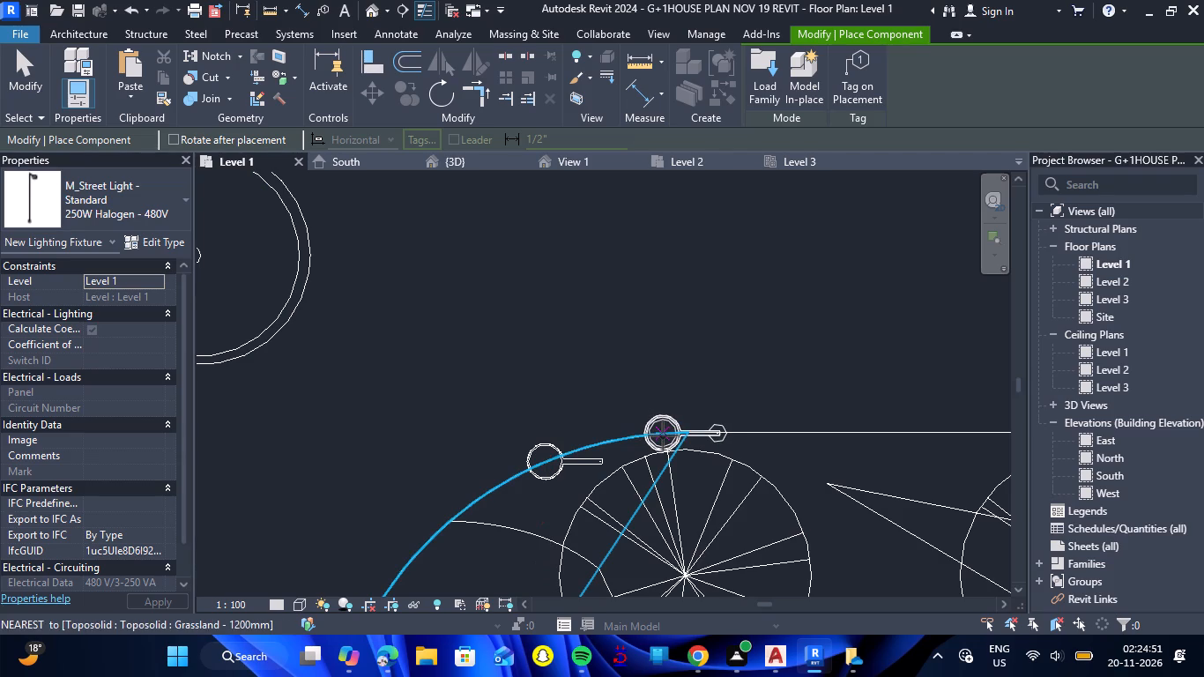
pyautogui.click(752, 435)
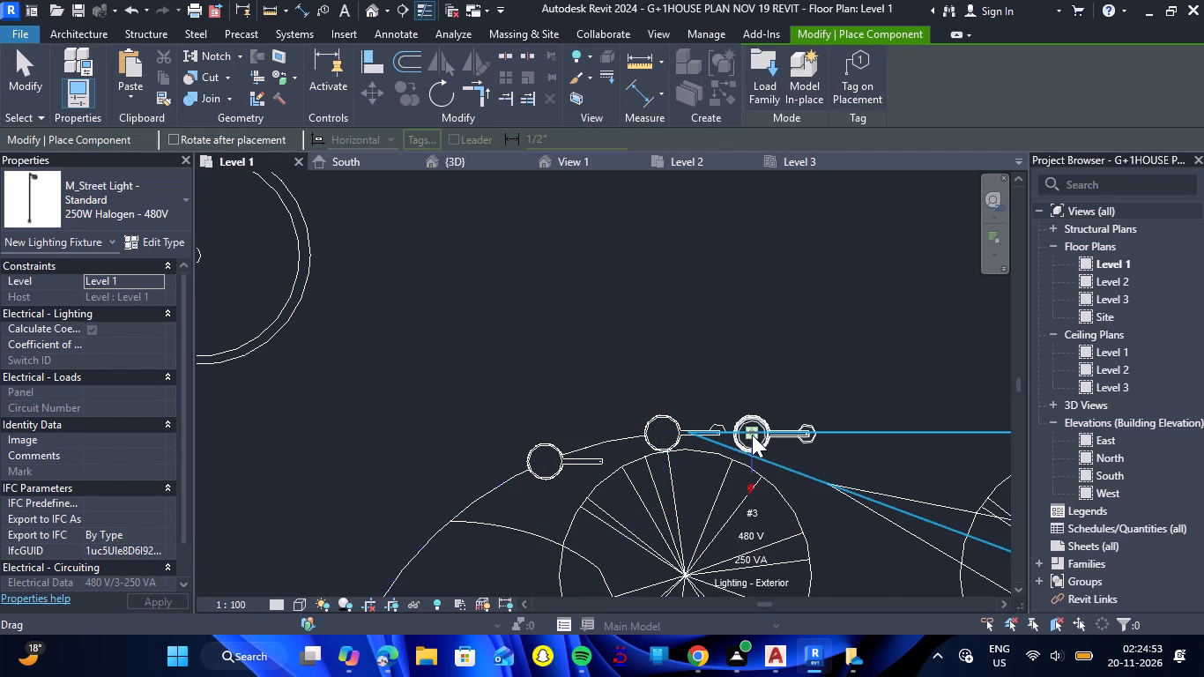
pyautogui.scroll(-6, 752, 435)
pyautogui.click(794, 431)
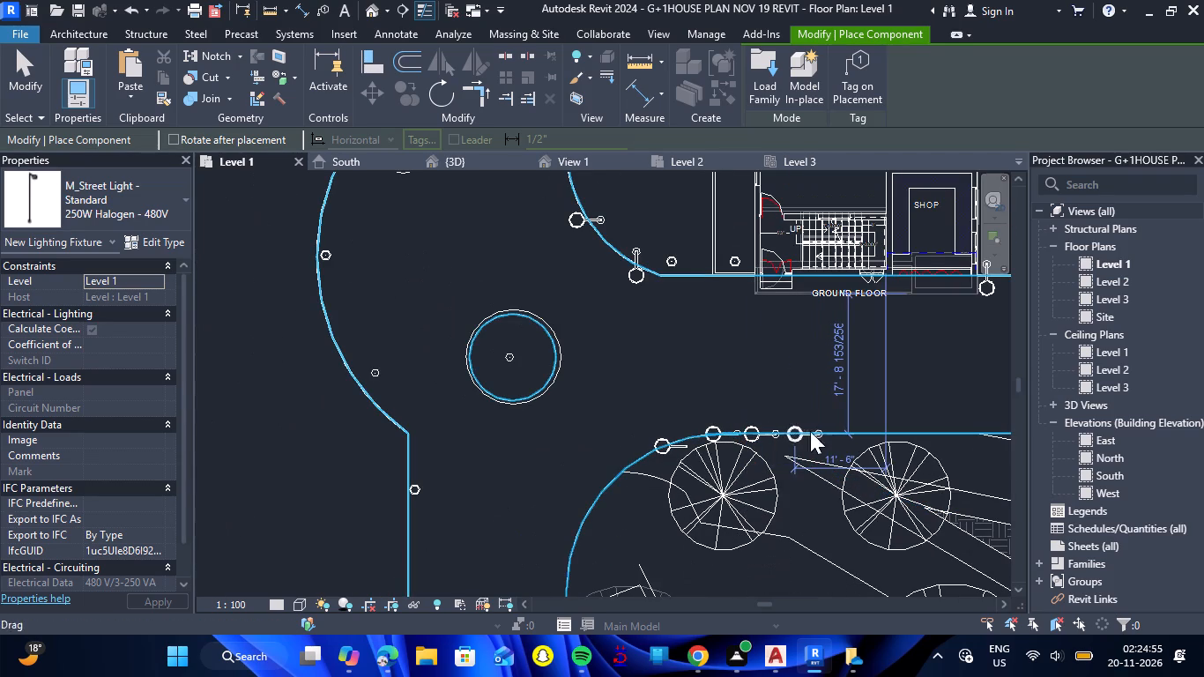
# Continue the row of 250W Halogen - 480V street lights with four more along the straight garden edge, toward the FIRST FLOOR plan's side.
pyautogui.scroll(-4, 665, 429)
pyautogui.scroll(3, 815, 431)
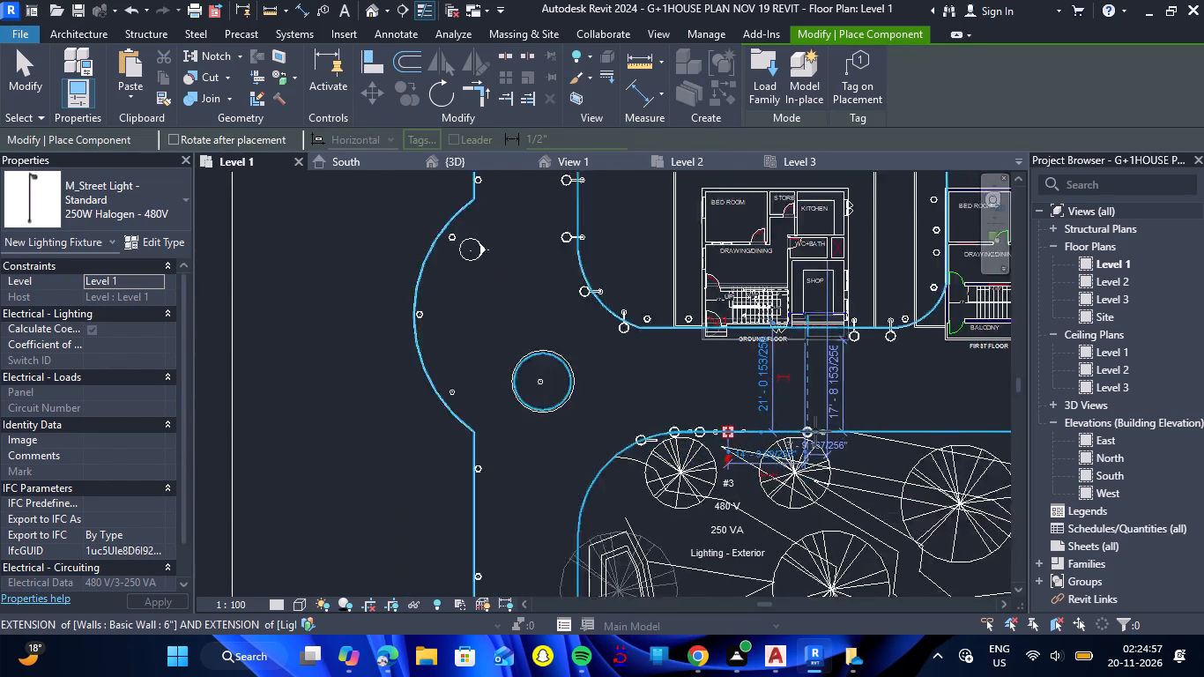
pyautogui.scroll(6, 815, 431)
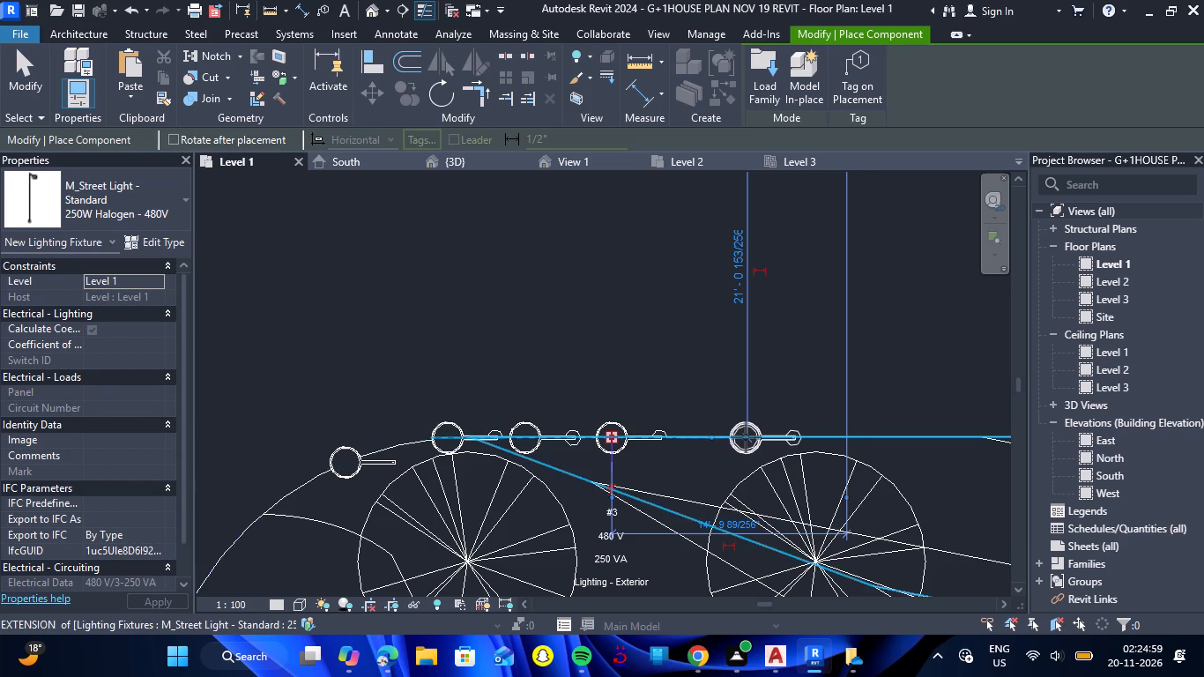
pyautogui.click(746, 437)
pyautogui.scroll(-5, 697, 408)
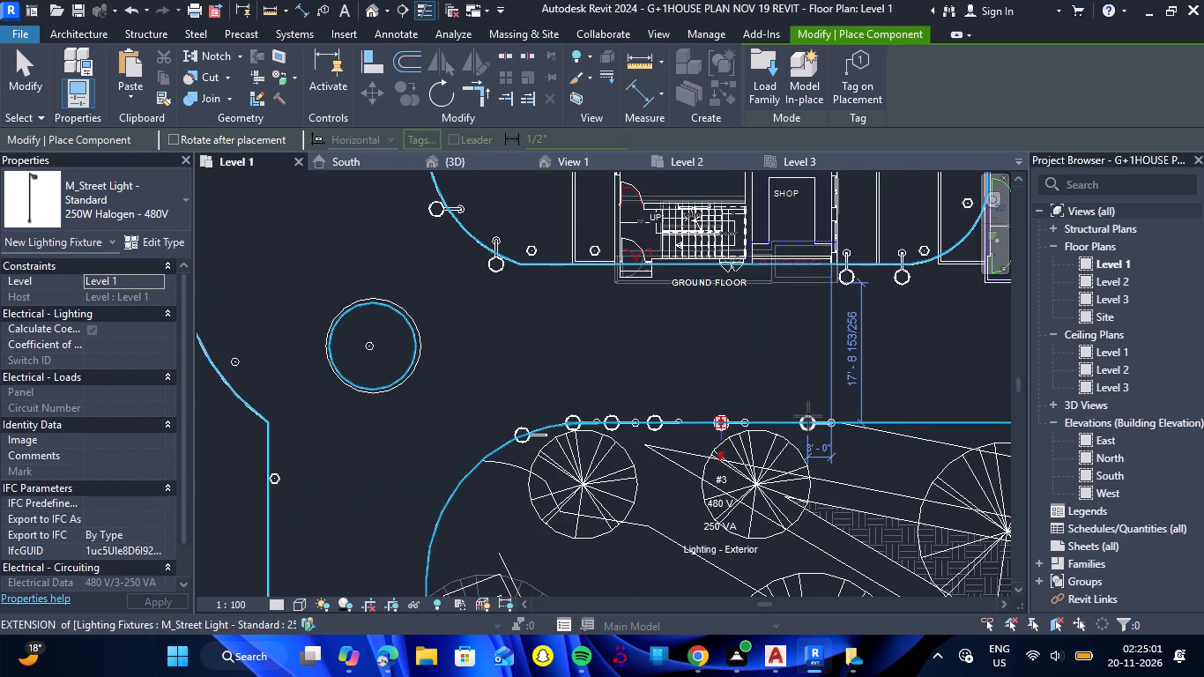
pyautogui.click(808, 416)
pyautogui.scroll(-4, 669, 391)
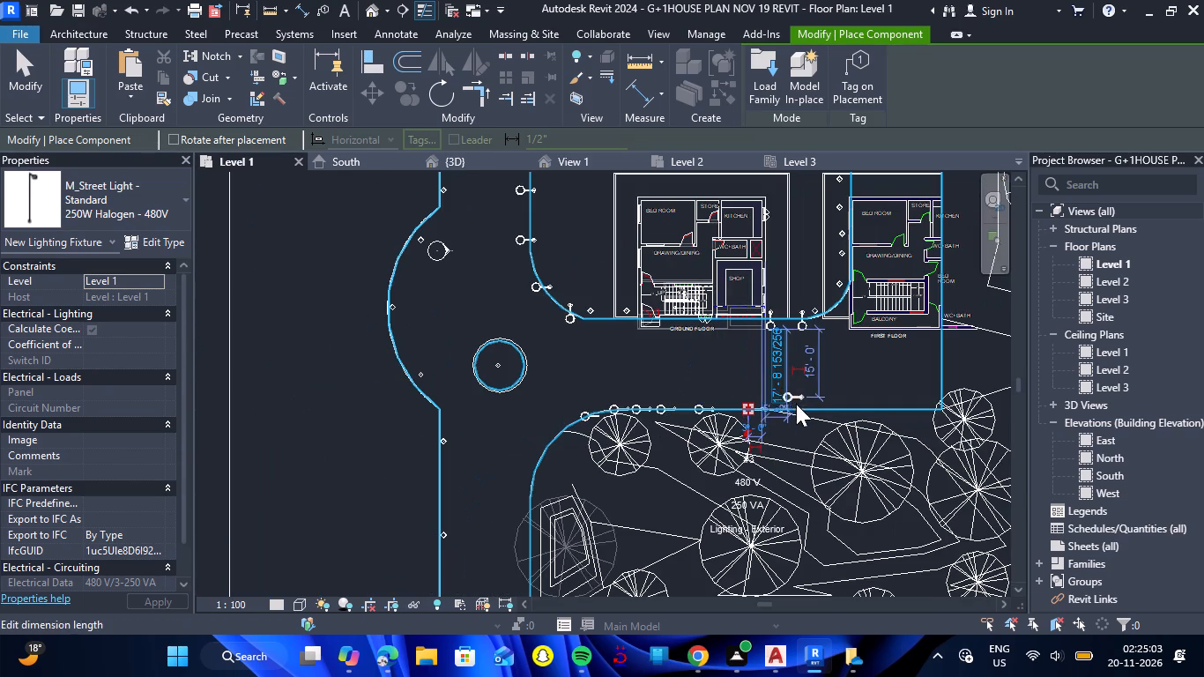
pyautogui.click(797, 405)
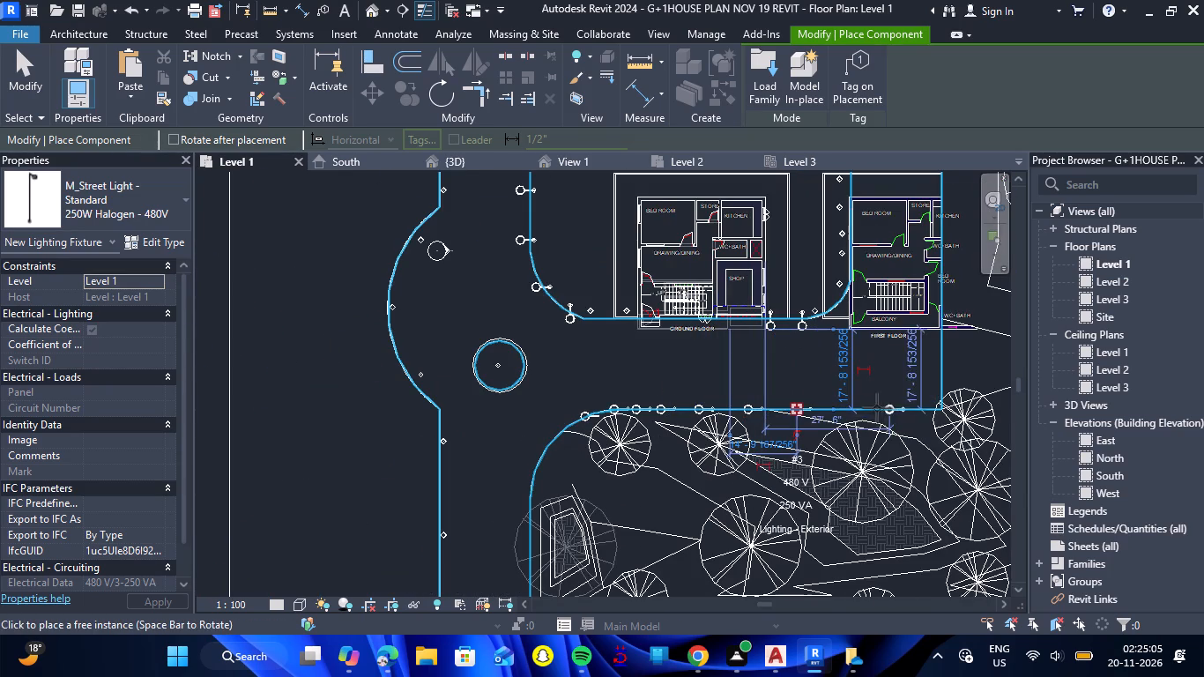
pyautogui.click(856, 408)
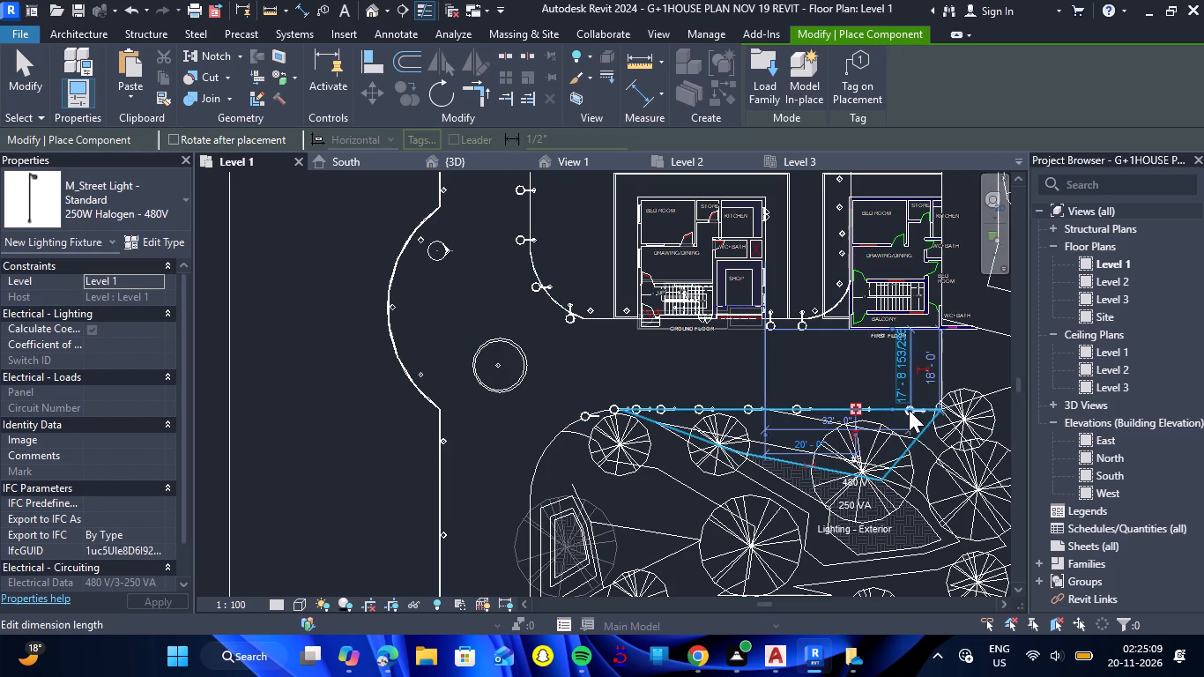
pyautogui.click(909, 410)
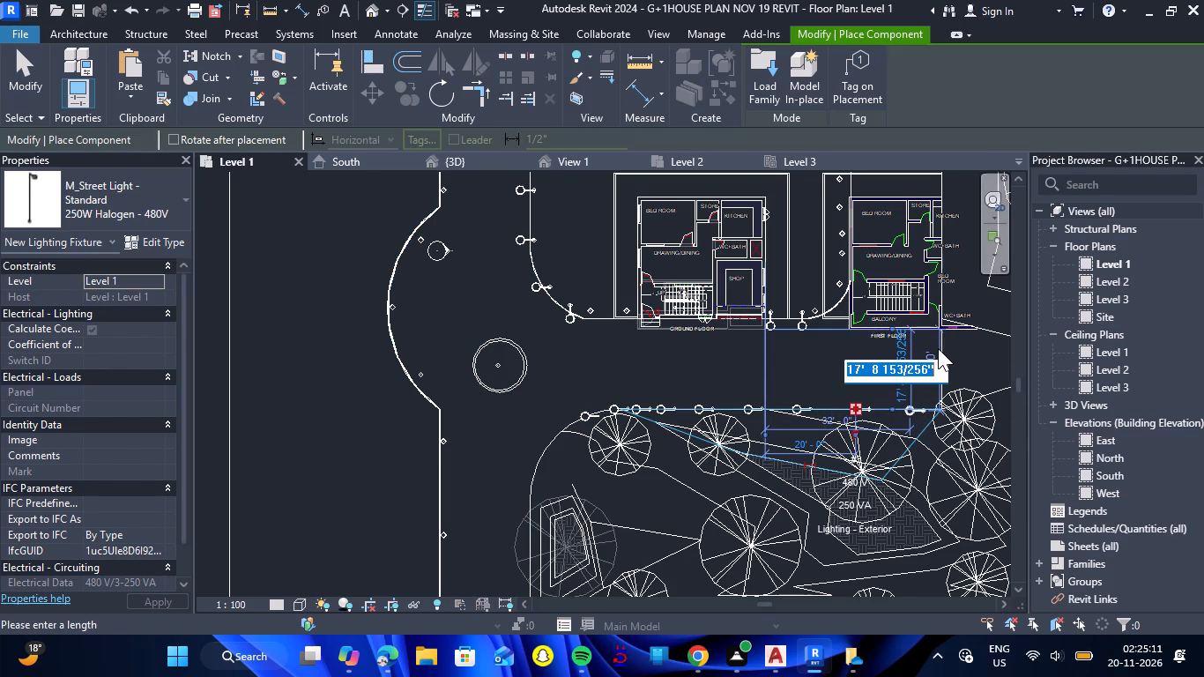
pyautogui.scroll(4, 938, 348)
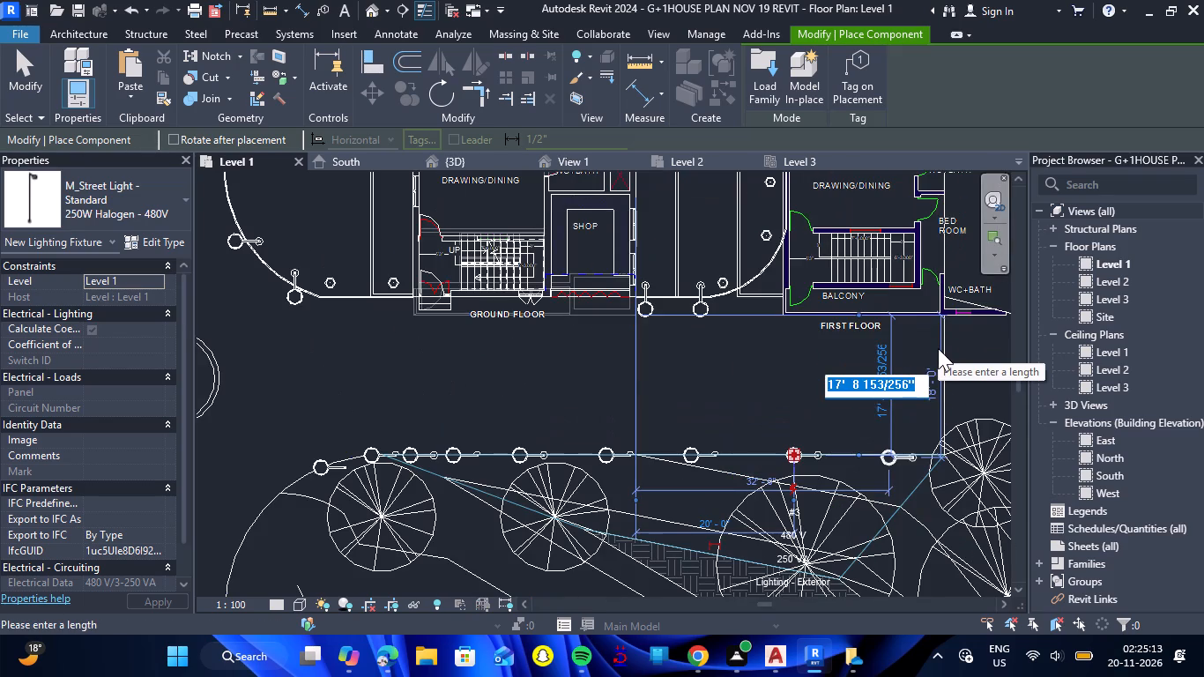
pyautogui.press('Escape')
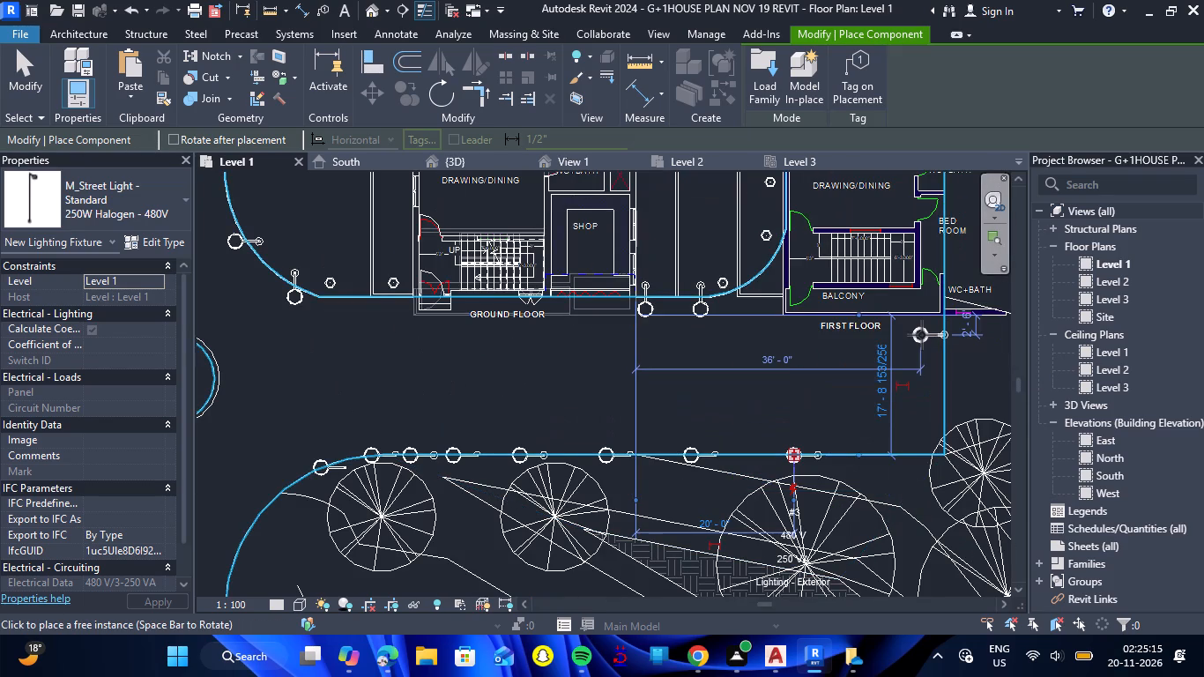
# Place two street lights beside the path's end edge in front of the FIRST FLOOR plan and one at the end of the garden-edge row.
pyautogui.scroll(1, 922, 335)
pyautogui.click(922, 335)
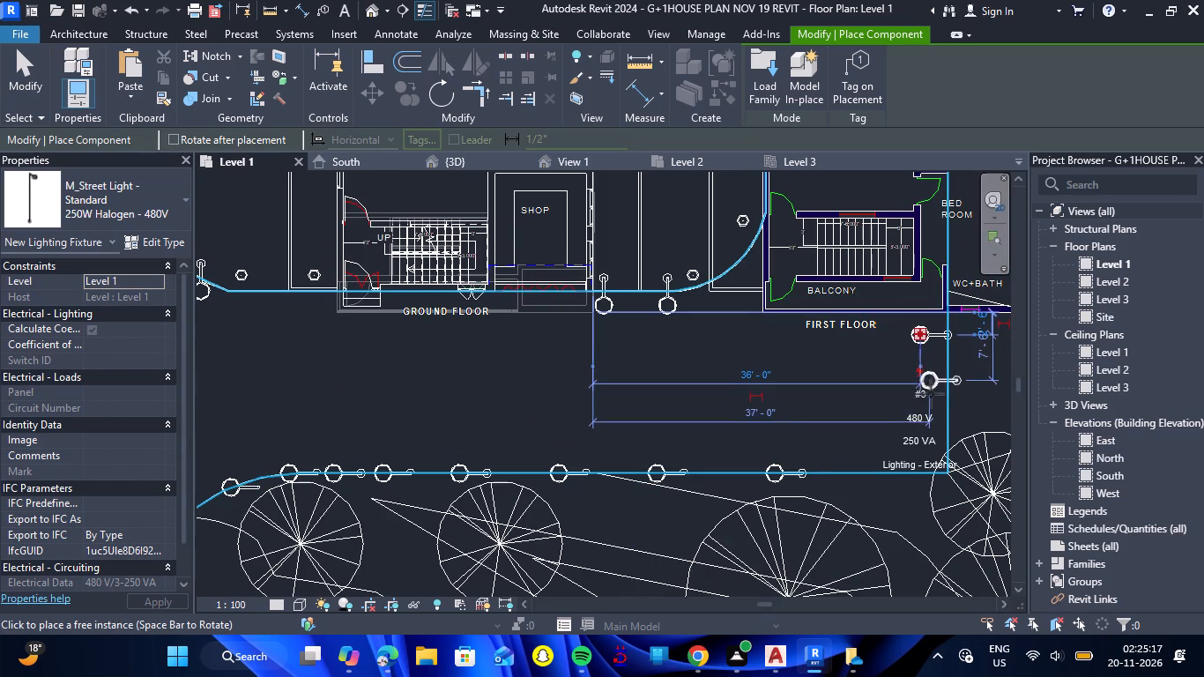
pyautogui.click(917, 429)
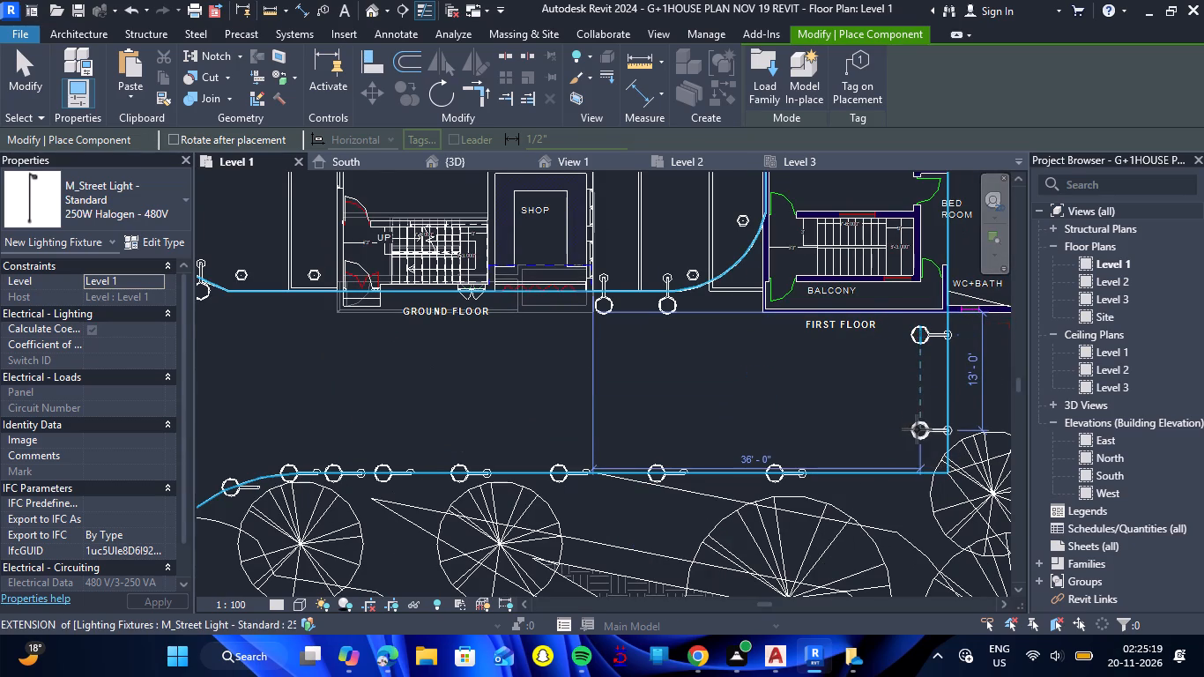
pyautogui.click(866, 475)
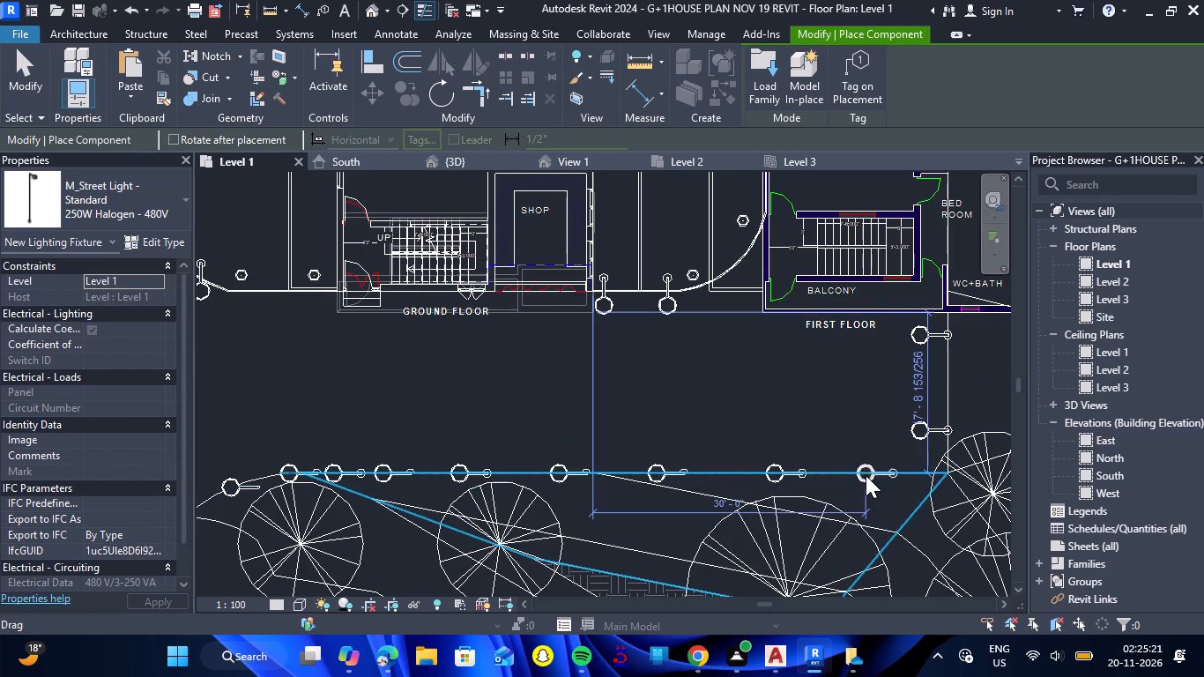
pyautogui.press('Escape')
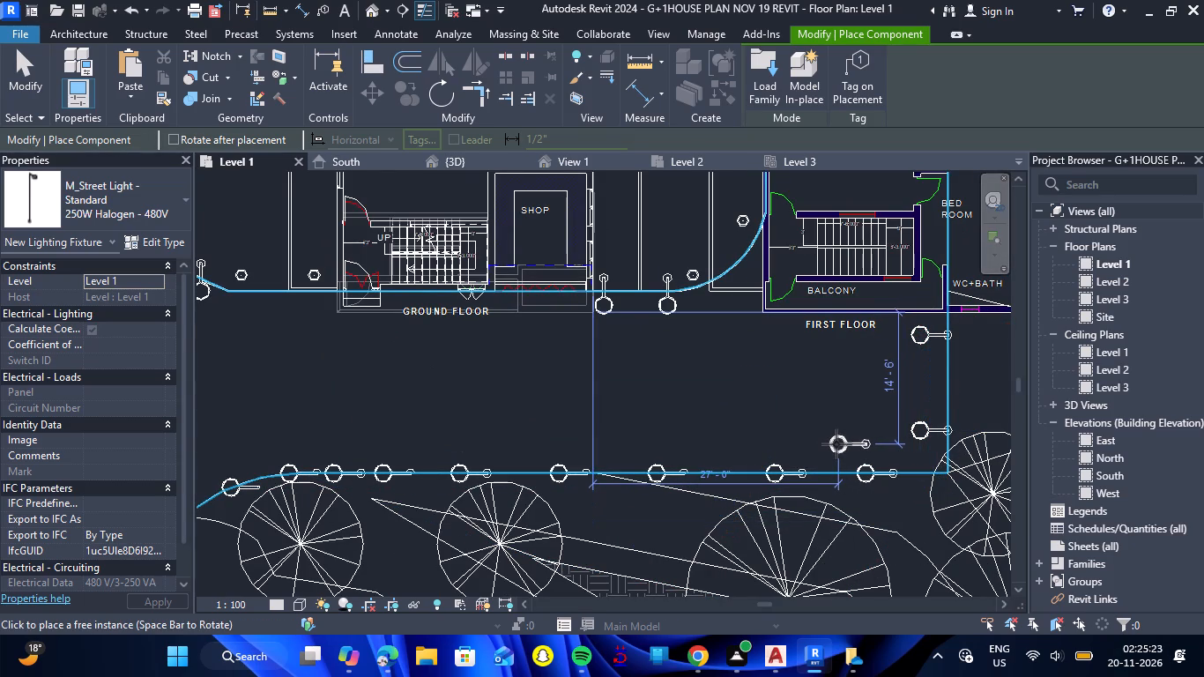
pyautogui.press('Escape')
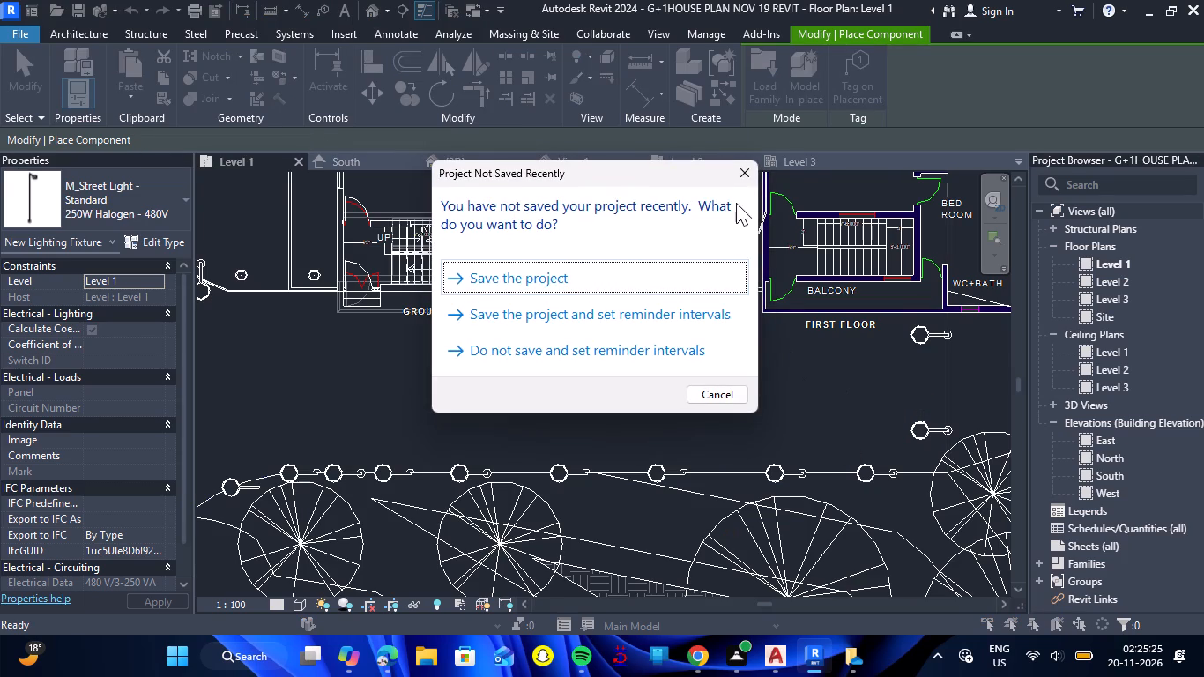
pyautogui.click(739, 181)
# Rotate the last street light at the FIRST FLOOR end of the garden-edge row so its arm points into the garden, away from the house.
pyautogui.click(882, 472)
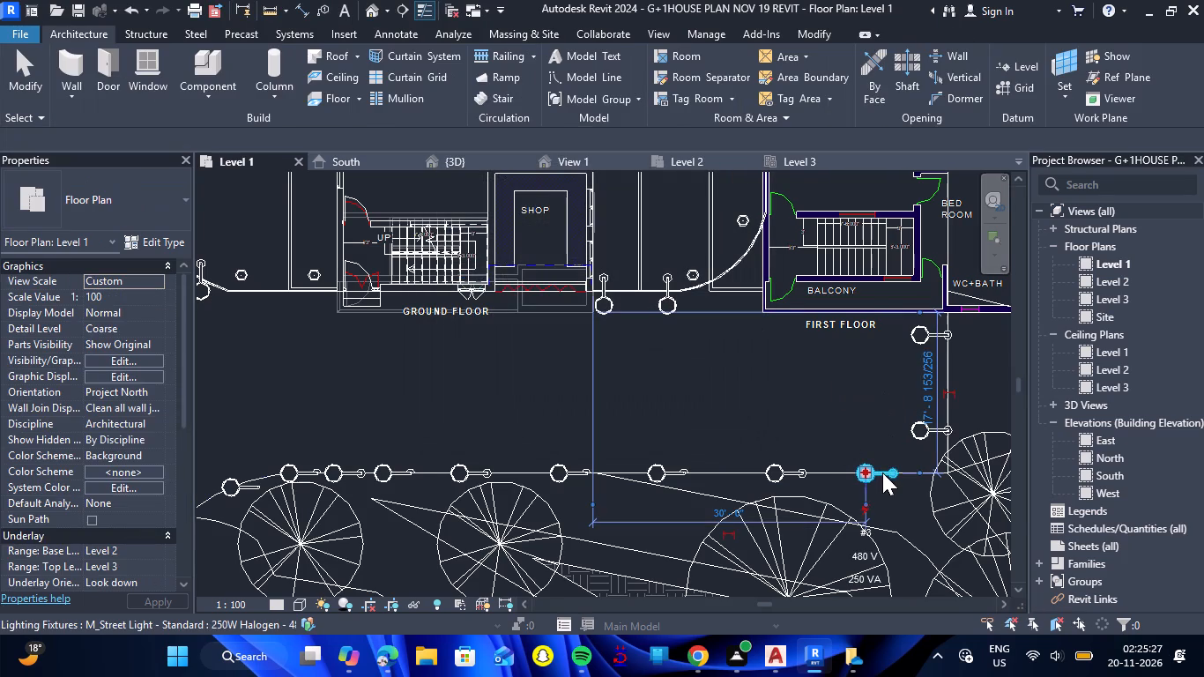
pyautogui.press('space')
pyautogui.press('space')
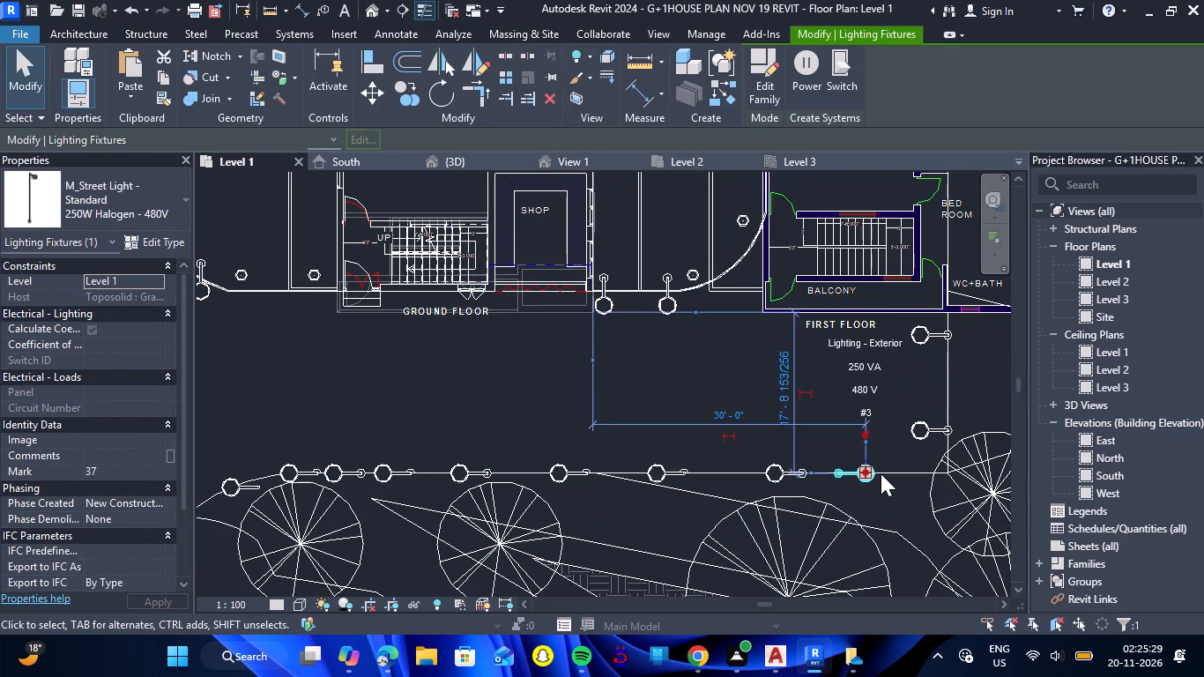
pyautogui.press('space')
pyautogui.press('space')
pyautogui.press('space')
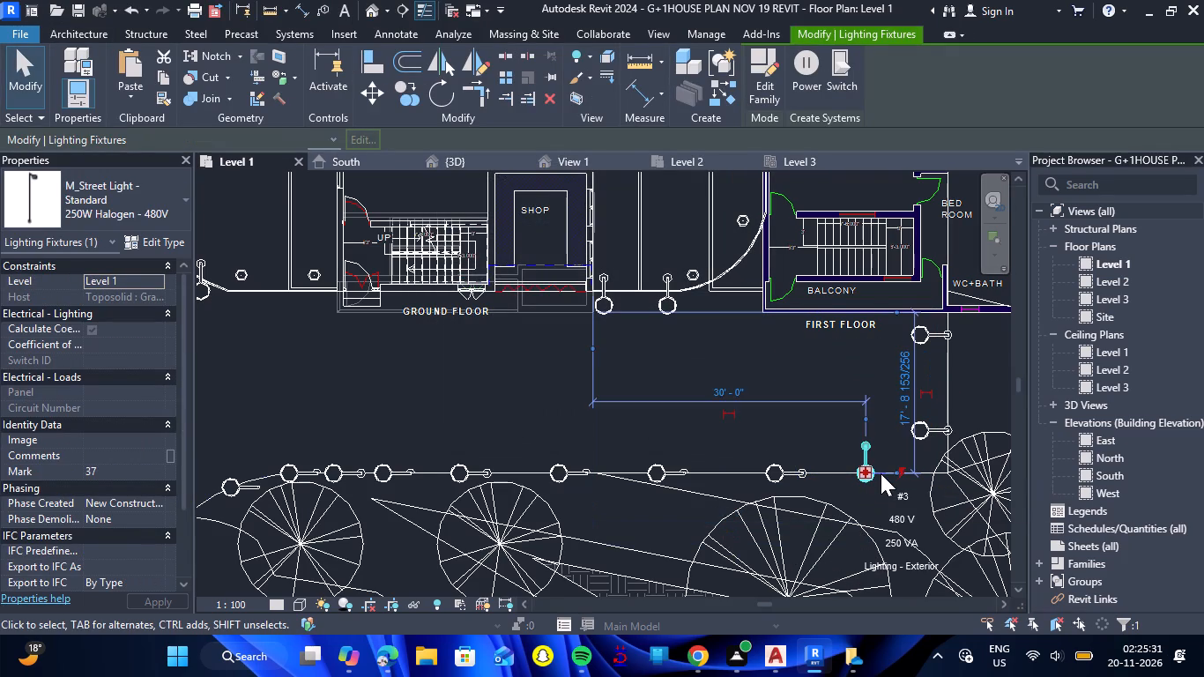
pyautogui.press('space')
pyautogui.press('space')
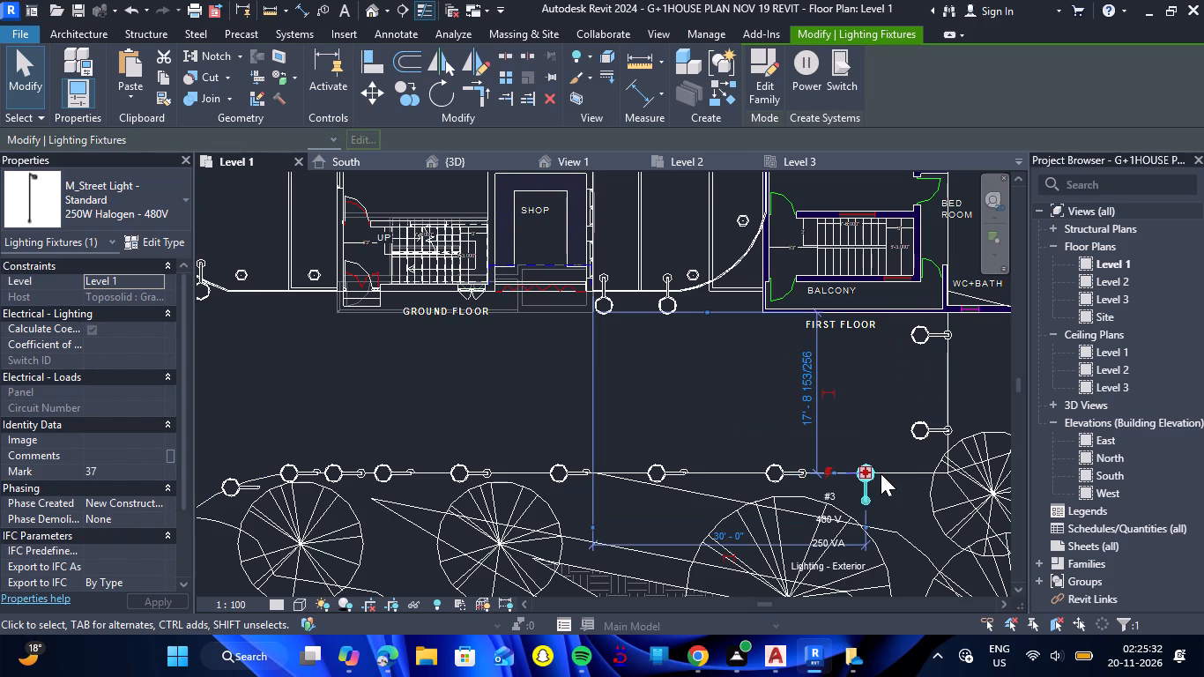
pyautogui.press('Escape')
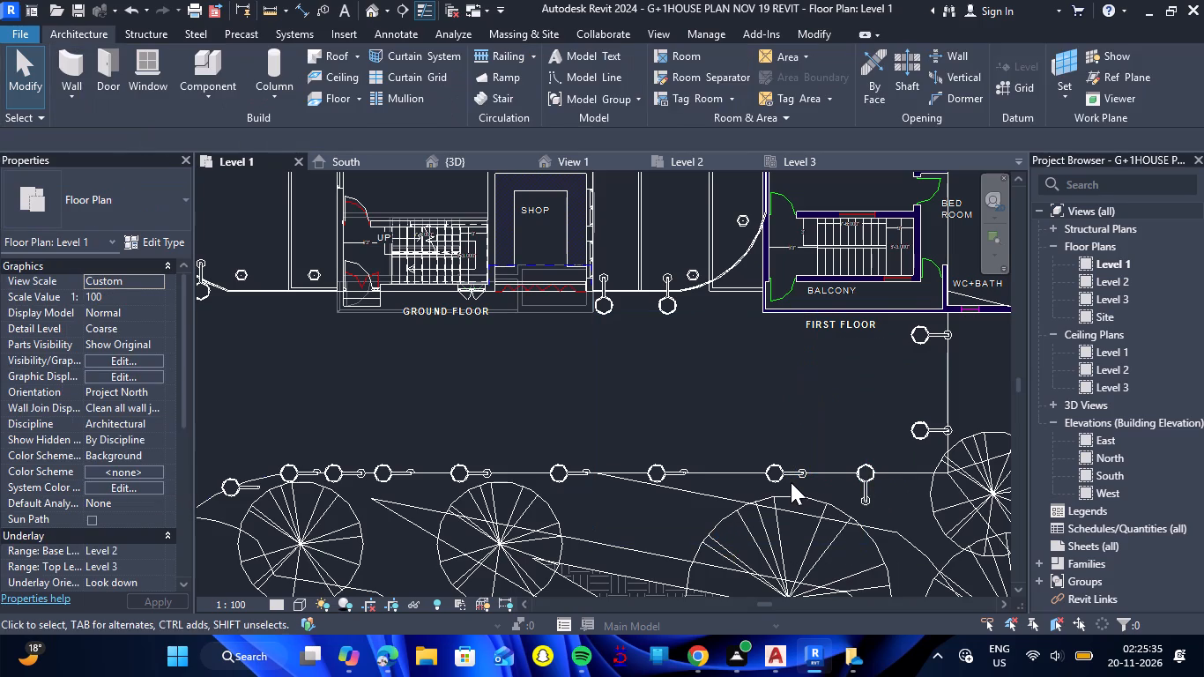
# Rotate the second-to-last street light of the garden-edge row so its arm also points into the garden.
pyautogui.click(785, 480)
pyautogui.press('space')
pyautogui.press('space')
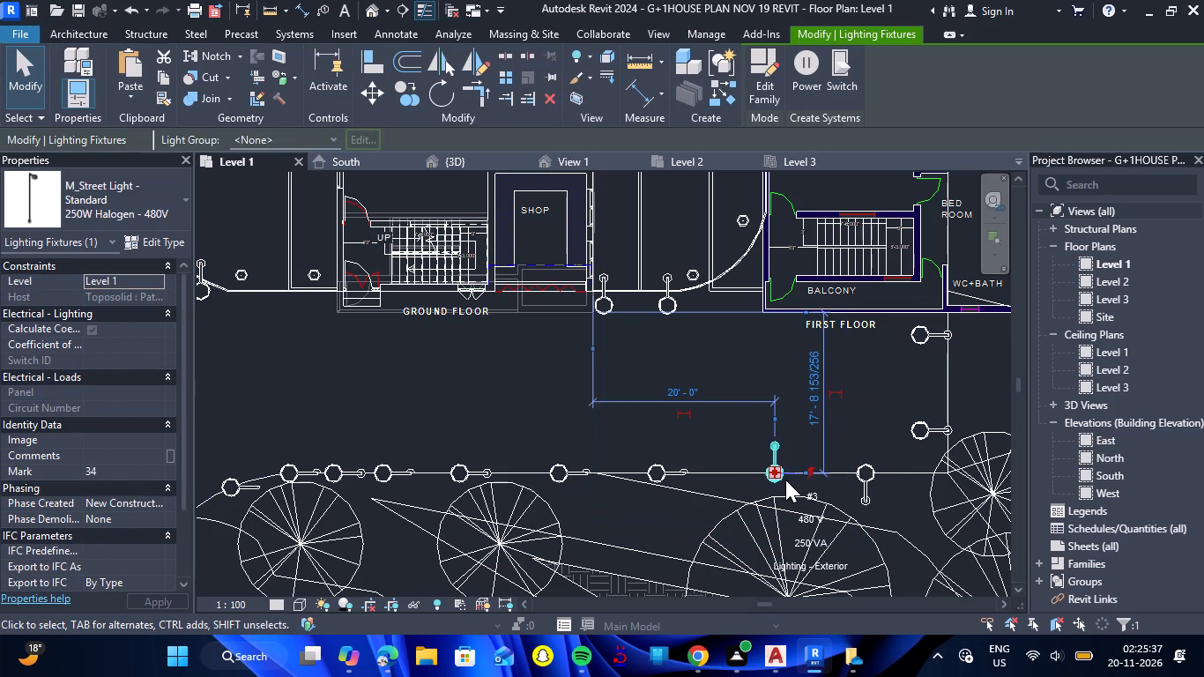
pyautogui.press('space')
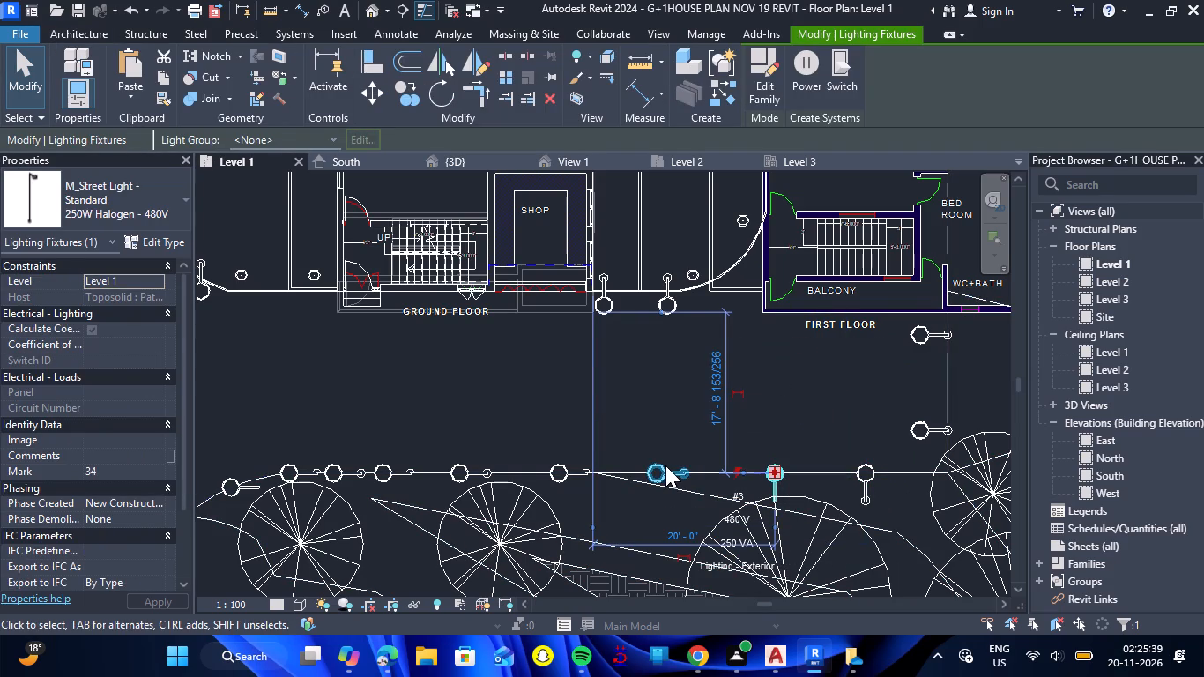
# Rotate the three middle street lights of the garden-edge row together so their arms point into the garden, away from the house.
pyautogui.click(665, 465)
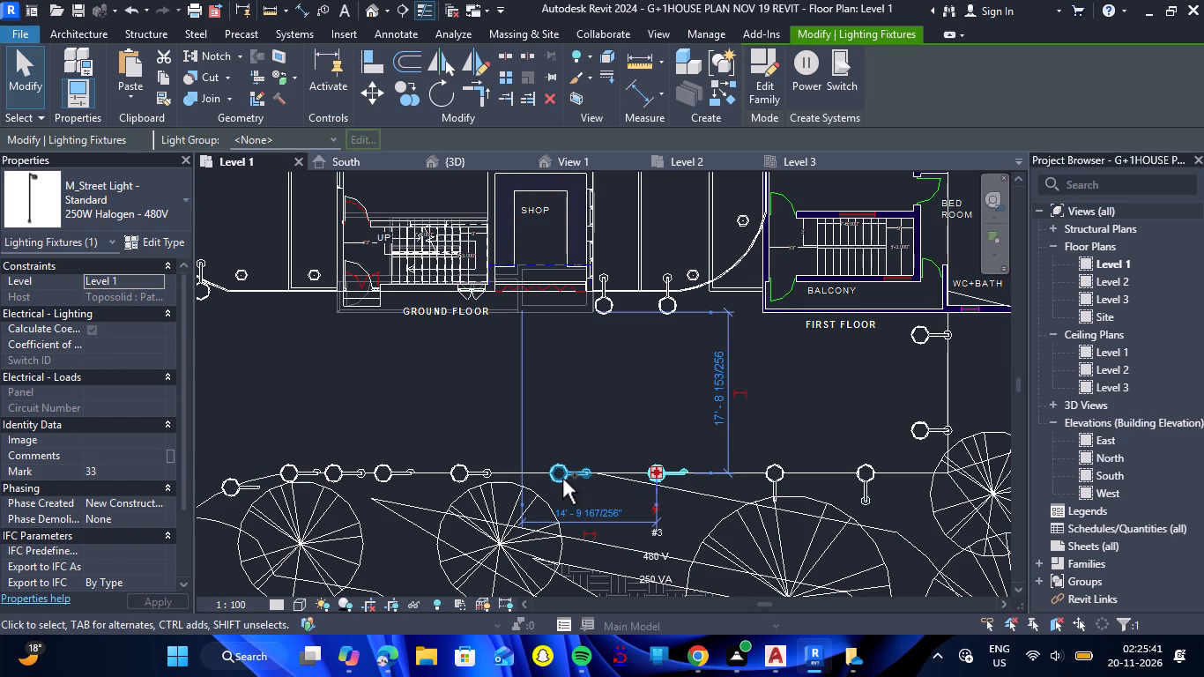
pyautogui.keyDown('ctrl'); pyautogui.click(562, 479); pyautogui.keyUp('ctrl')
pyautogui.keyDown('ctrl'); pyautogui.click(459, 477); pyautogui.keyUp('ctrl')
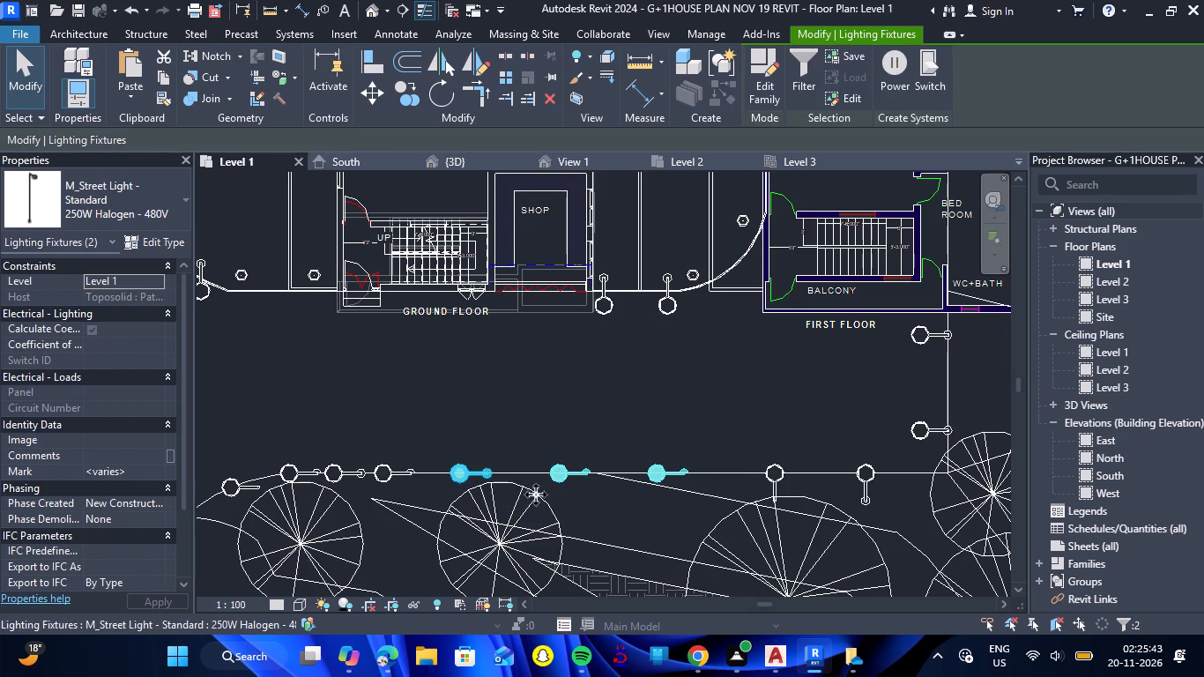
pyautogui.press('space')
pyautogui.press('space')
pyautogui.press('space')
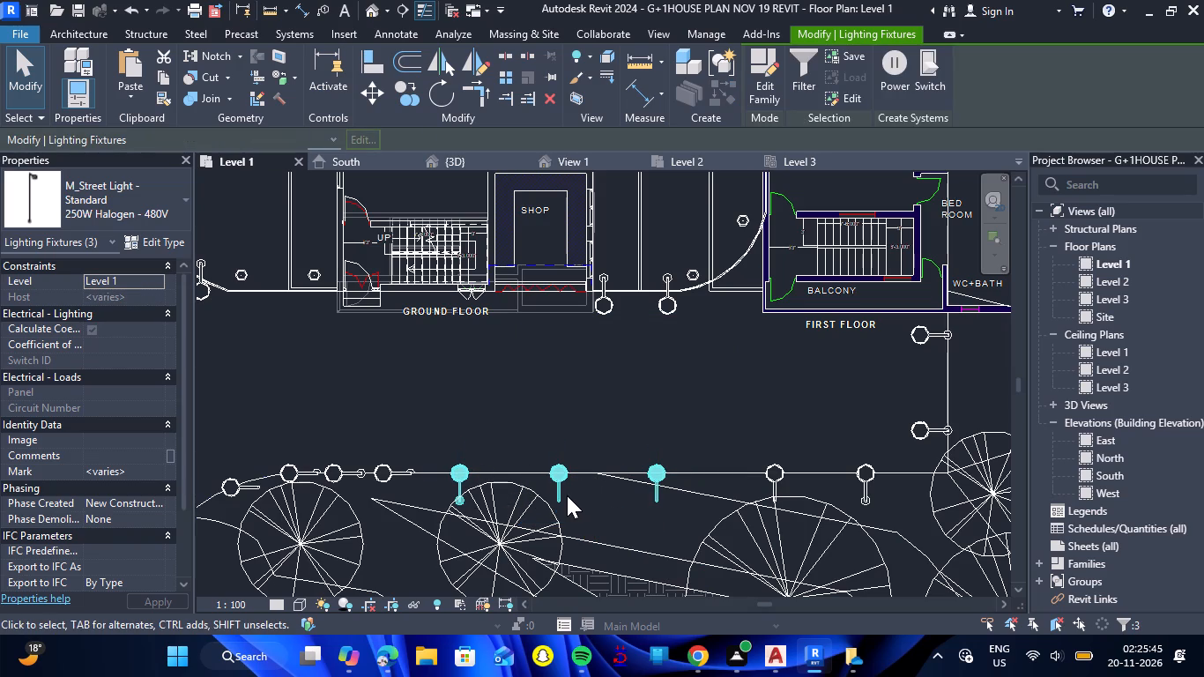
# Rotate the four remaining street lights at the GROUND FLOOR end of the garden-edge row so their arms point into the garden.
pyautogui.click(388, 466)
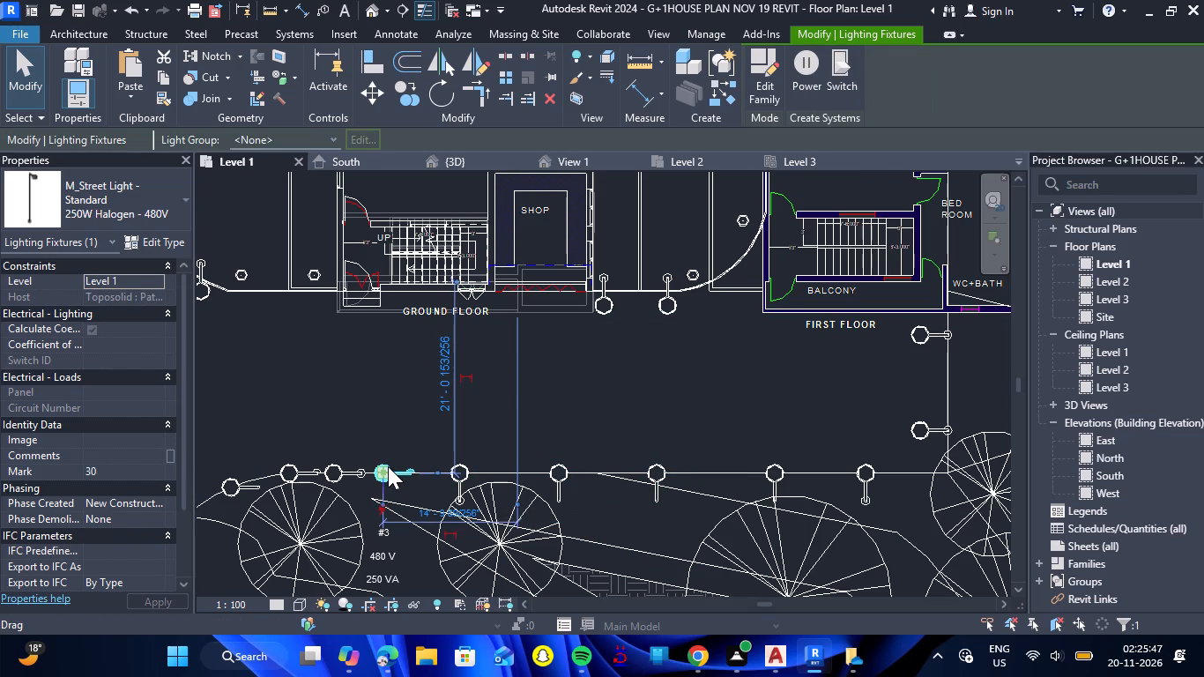
pyautogui.keyDown('shift'); pyautogui.click(350, 468); pyautogui.keyUp('shift')
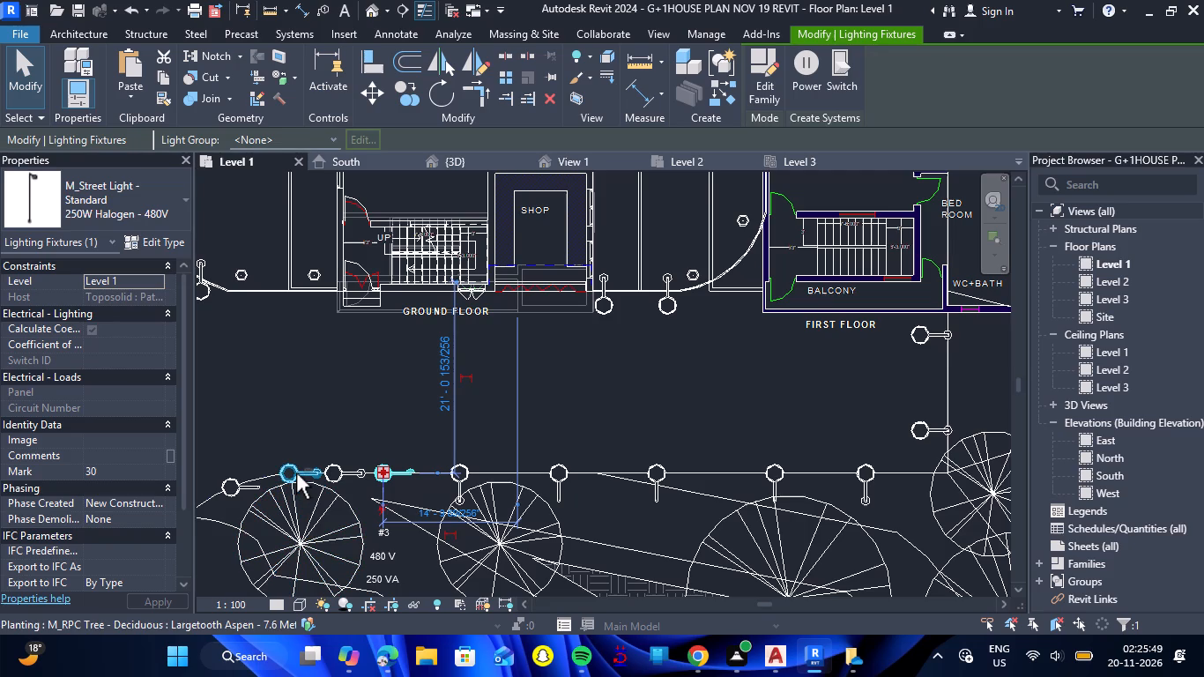
pyautogui.keyDown('shift'); pyautogui.click(296, 473); pyautogui.keyUp('shift')
pyautogui.keyDown('shift'); pyautogui.click(231, 489); pyautogui.keyUp('shift')
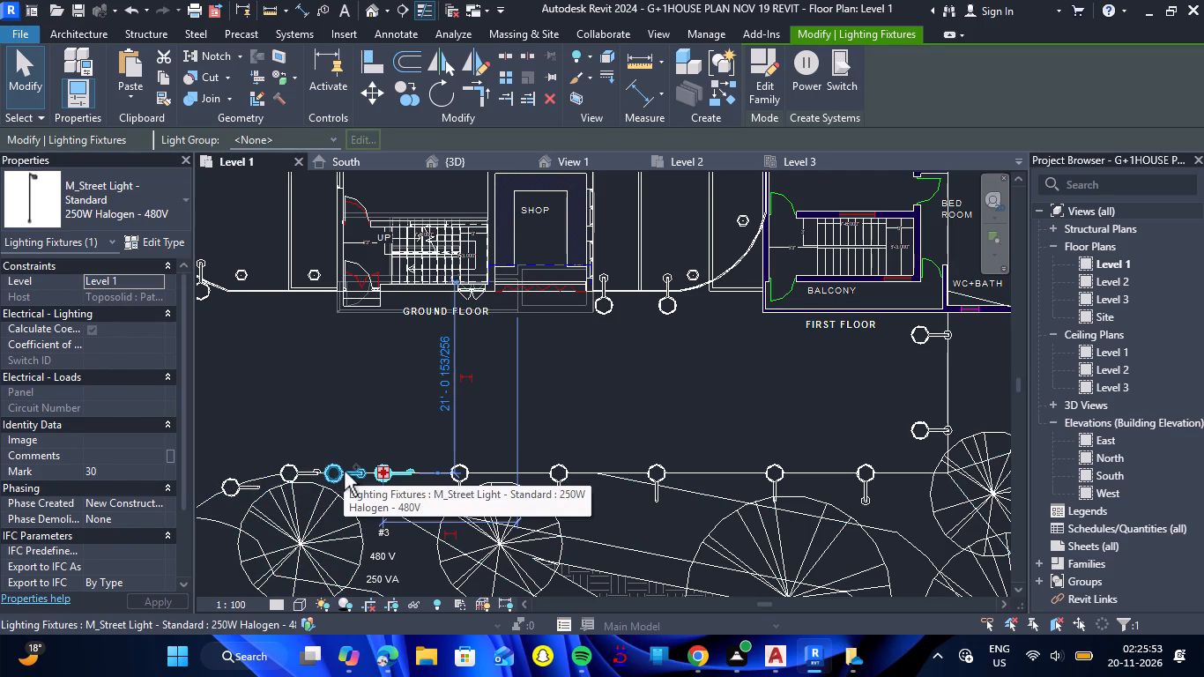
pyautogui.keyDown('ctrl'); pyautogui.click(344, 471); pyautogui.keyUp('ctrl')
pyautogui.keyDown('ctrl'); pyautogui.click(293, 468); pyautogui.keyUp('ctrl')
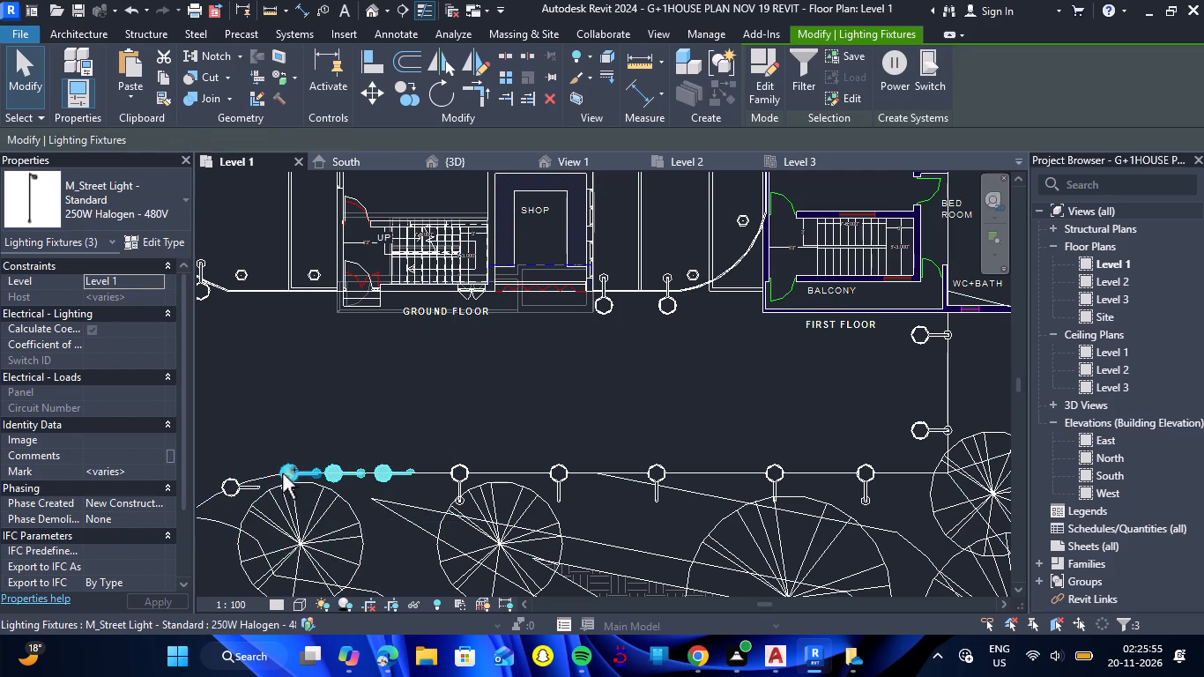
pyautogui.keyDown('ctrl'); pyautogui.click(242, 485); pyautogui.keyUp('ctrl')
pyautogui.press('space')
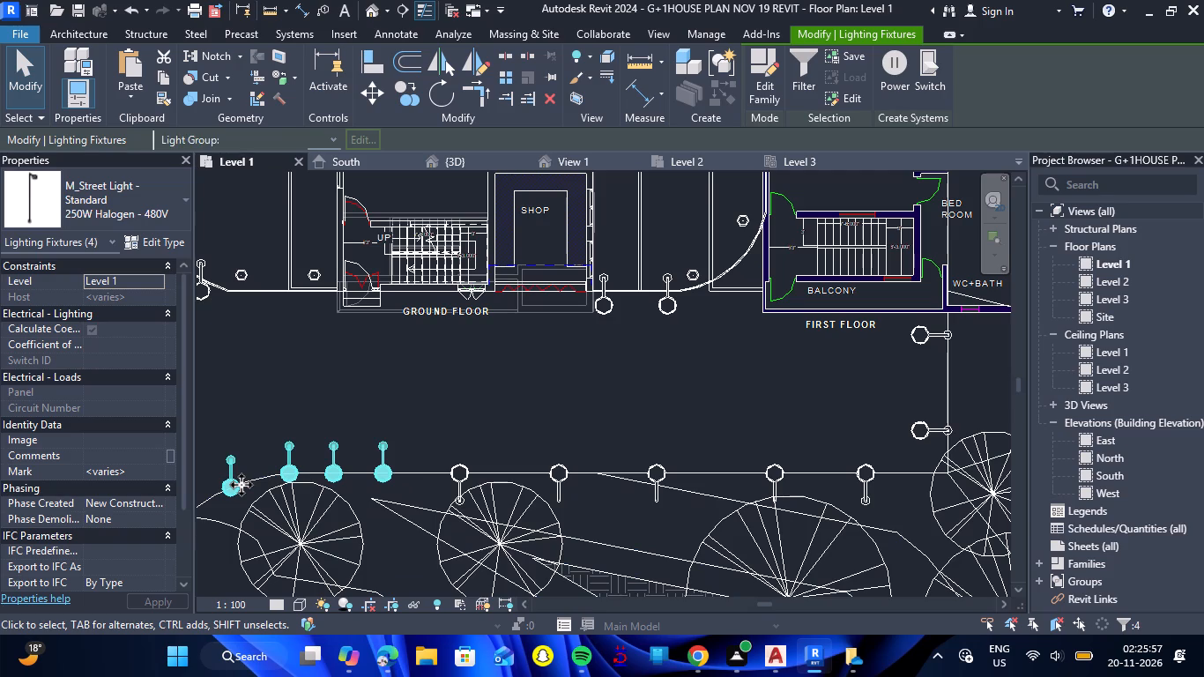
pyautogui.press('space')
pyautogui.press('space')
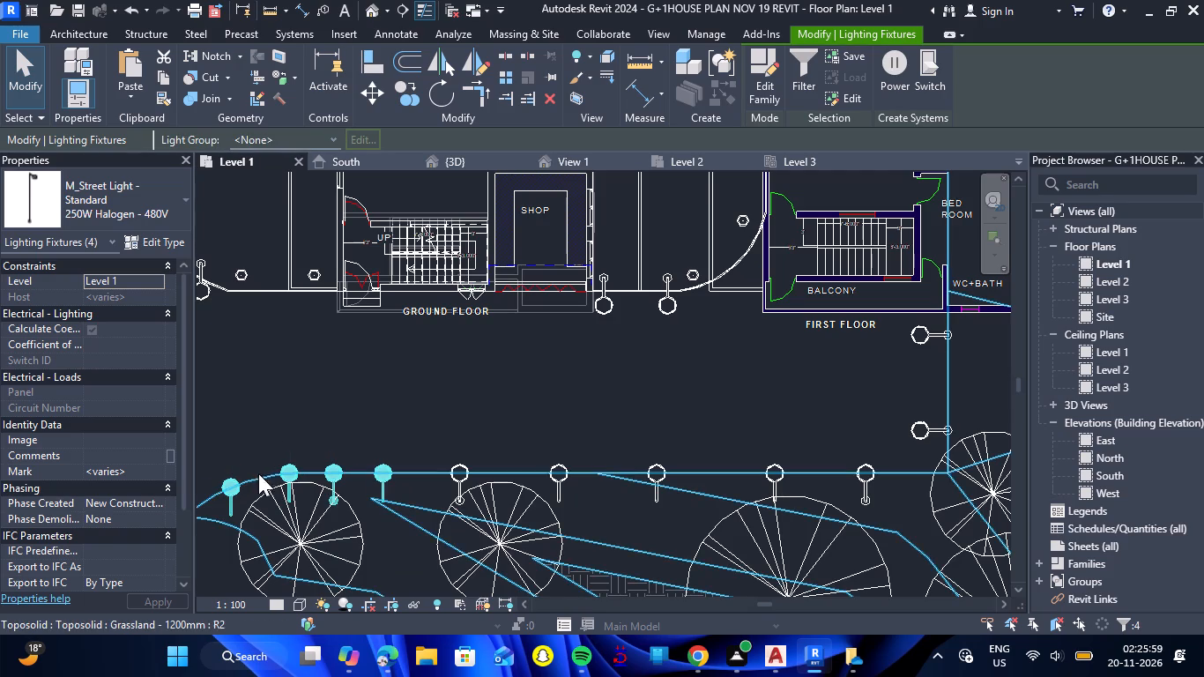
pyautogui.click(311, 428)
# Move the last street light at the row's FIRST FLOOR end toward the house until its arm end sits on the garden edge line.
pyautogui.scroll(-1, 311, 428)
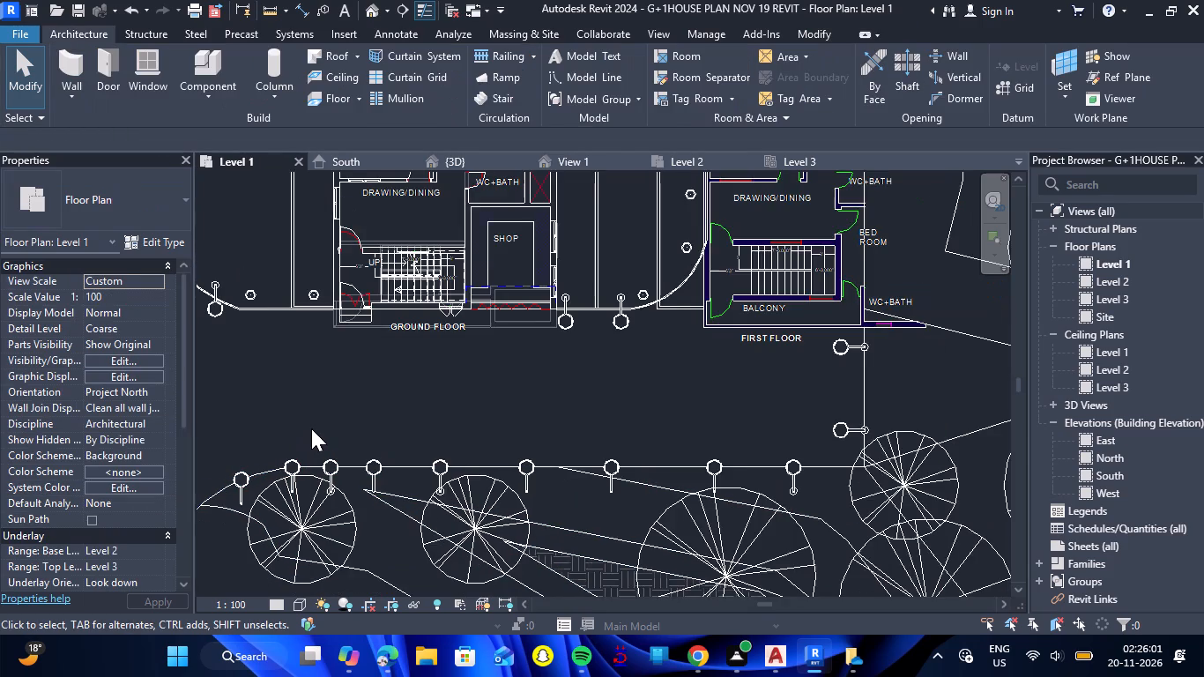
pyautogui.scroll(-1, 311, 428)
pyautogui.scroll(4, 430, 483)
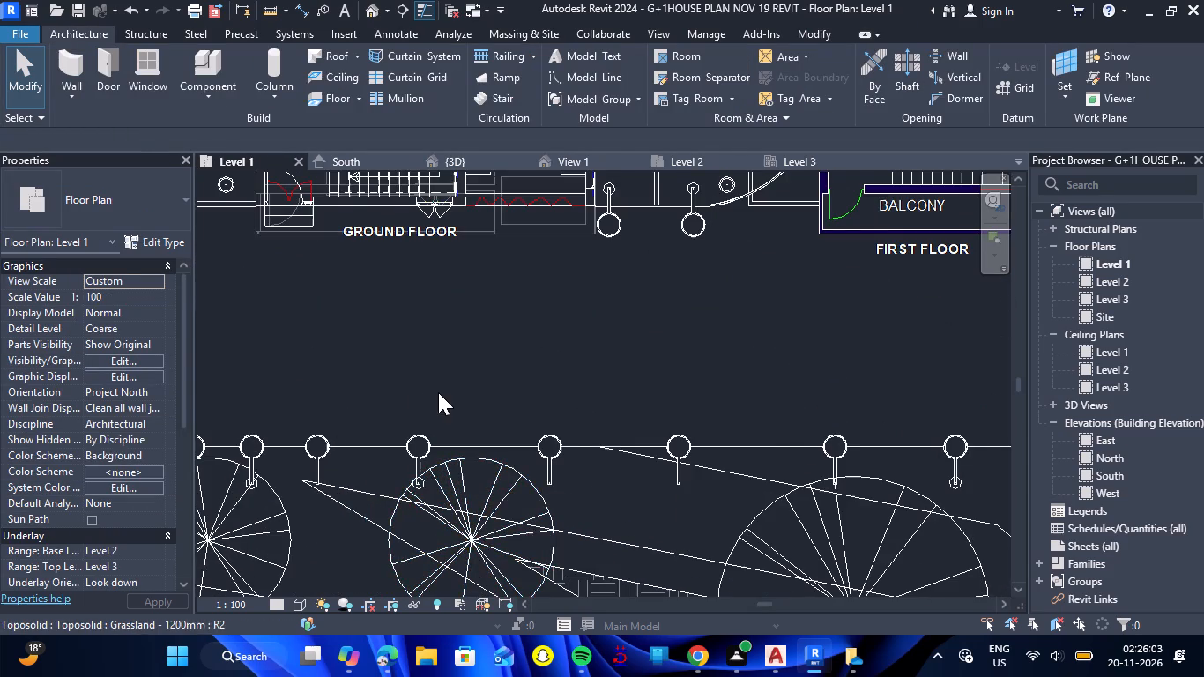
pyautogui.scroll(-6, 438, 392)
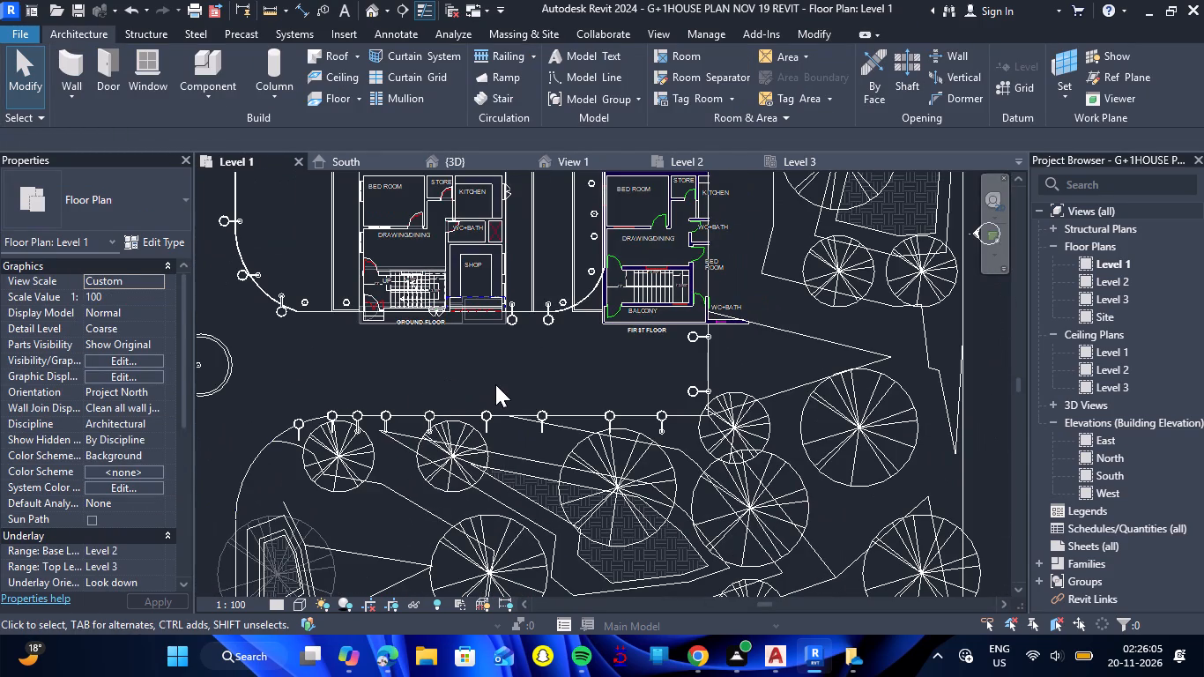
pyautogui.scroll(6, 654, 420)
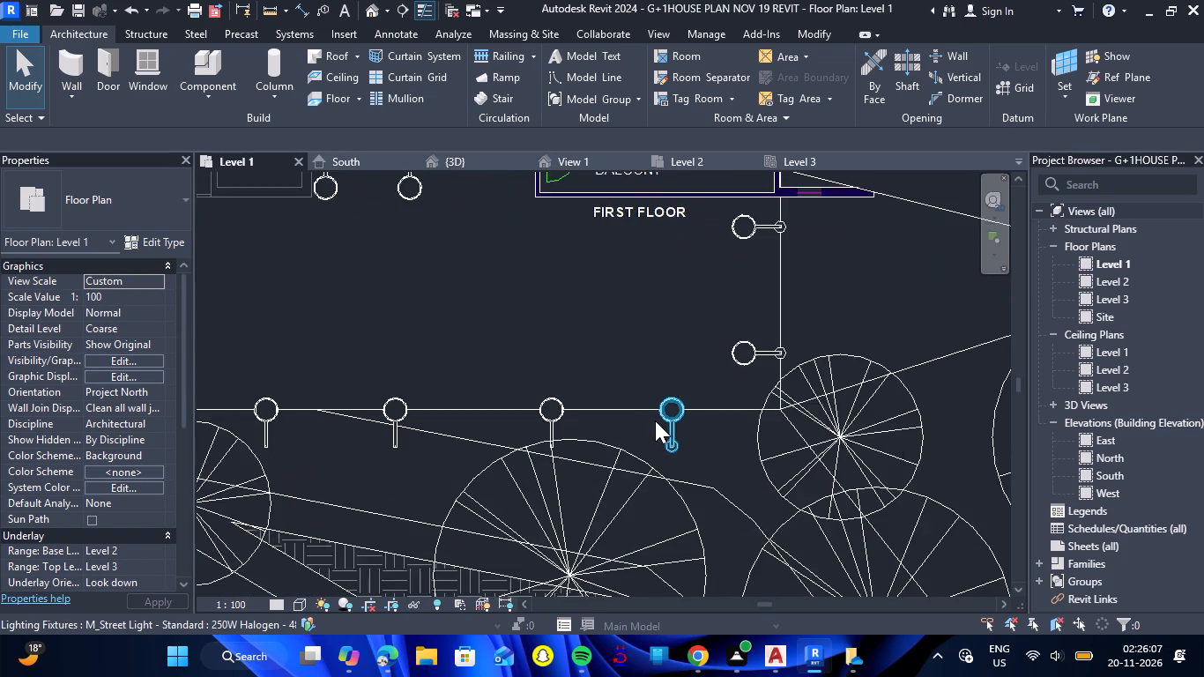
pyautogui.scroll(3, 656, 421)
pyautogui.click(680, 450)
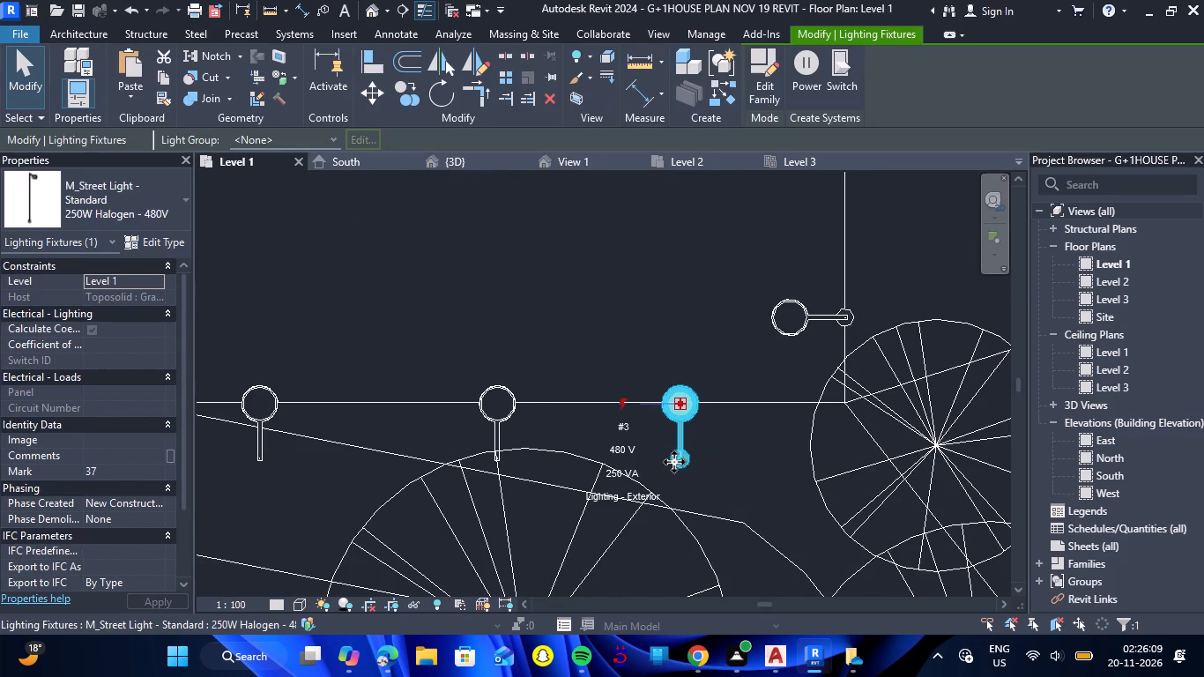
pyautogui.click(679, 460)
pyautogui.moveTo(679, 459); pyautogui.dragTo(679, 405)
pyautogui.press('Up')
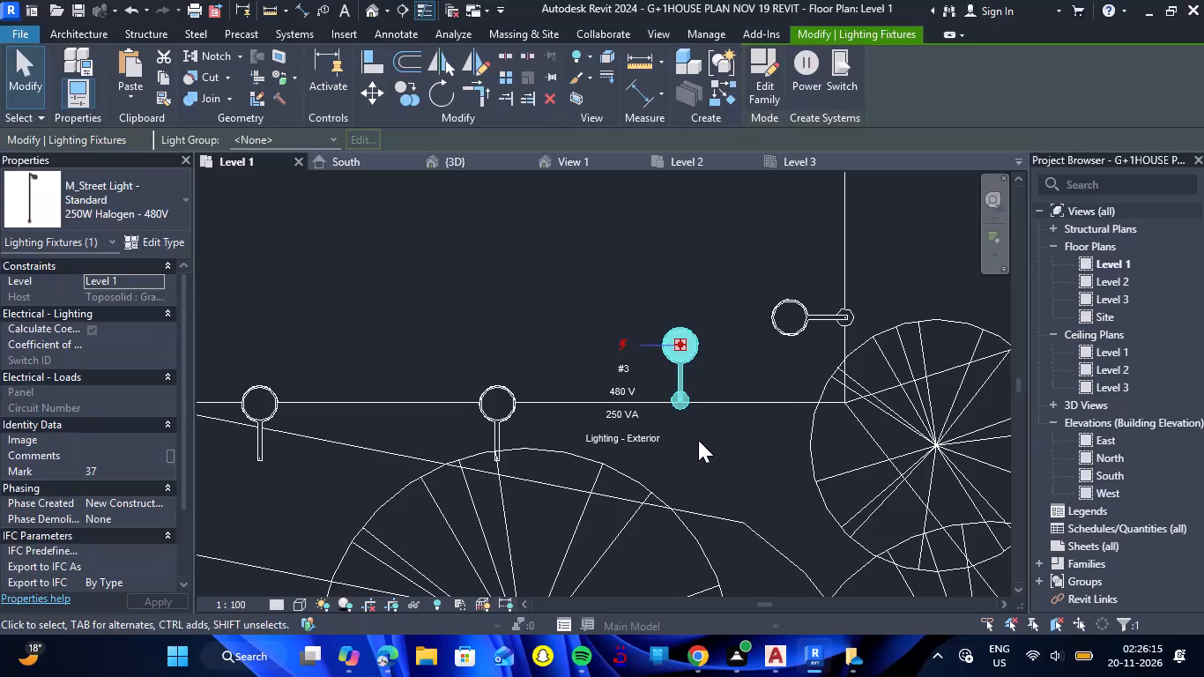
pyautogui.press('Down')
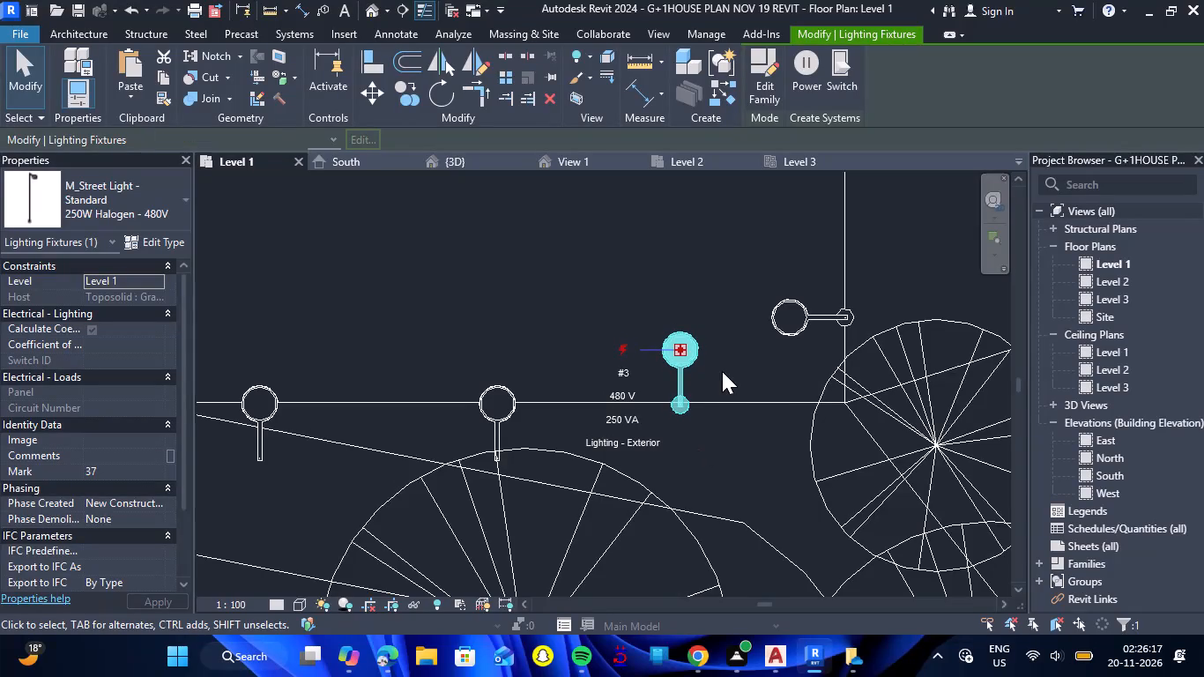
pyautogui.press('Escape')
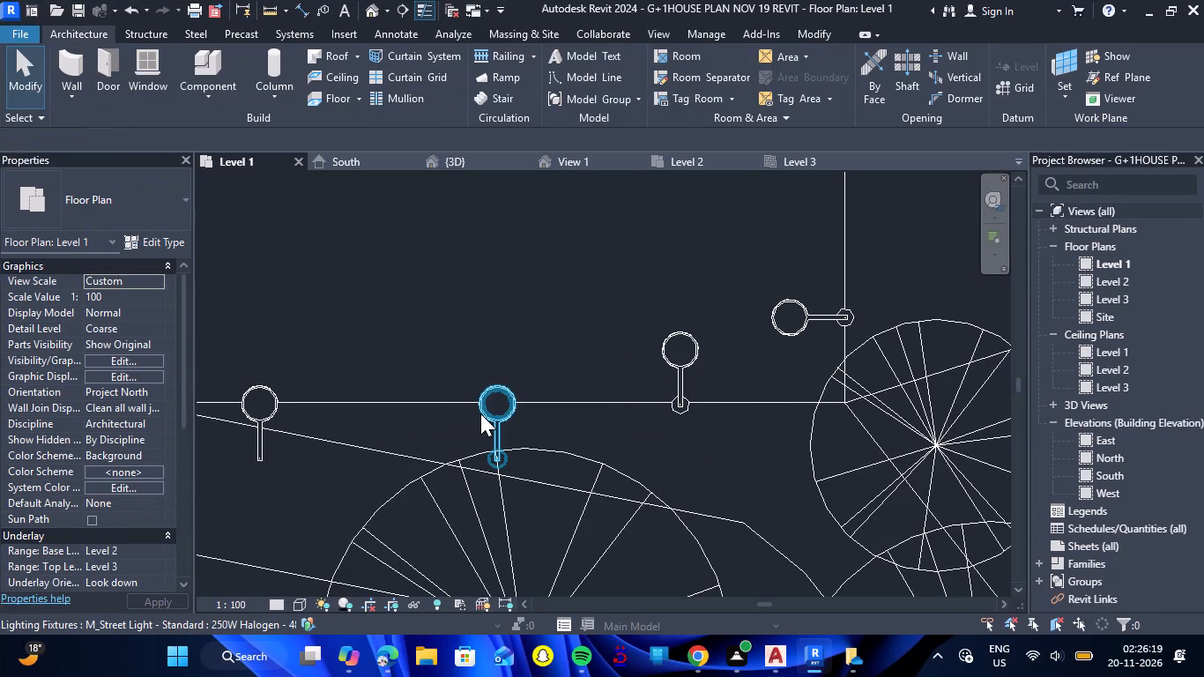
# Shift the fourth street light from the row's FIRST FLOOR end toward the house so its arm end meets the garden edge line.
pyautogui.click(480, 413)
pyautogui.scroll(-5, 480, 413)
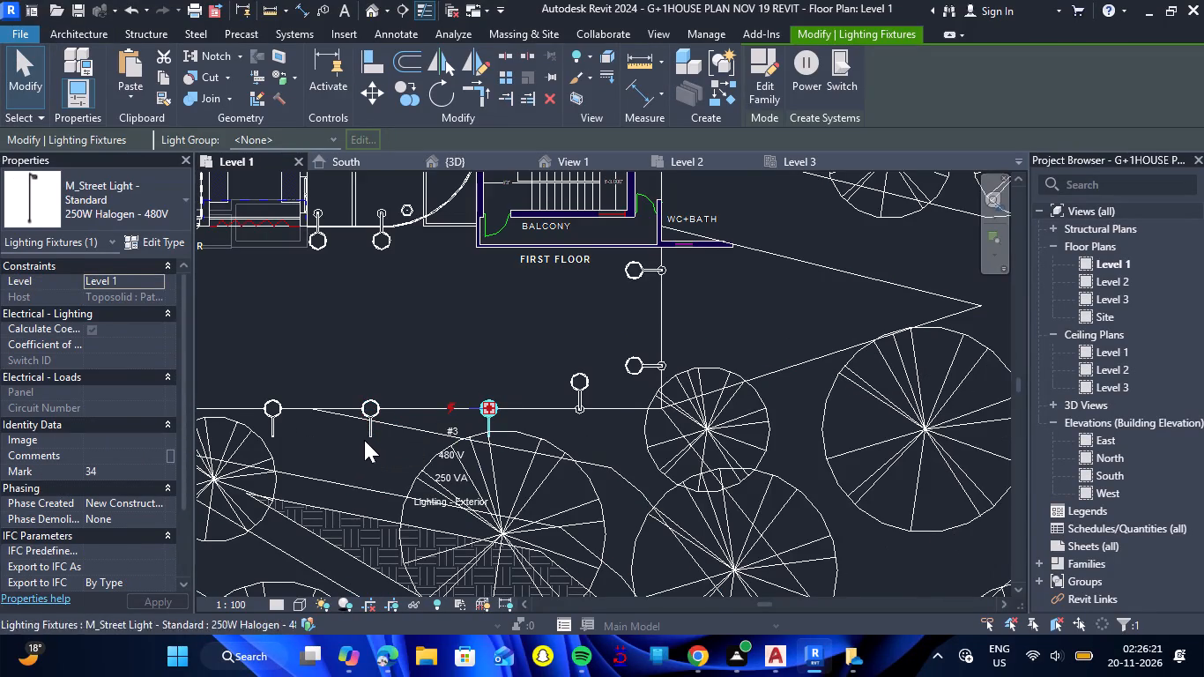
pyautogui.keyDown('ctrl'); pyautogui.click(368, 438); pyautogui.keyUp('ctrl')
pyautogui.keyDown('ctrl'); pyautogui.click(276, 418); pyautogui.keyUp('ctrl')
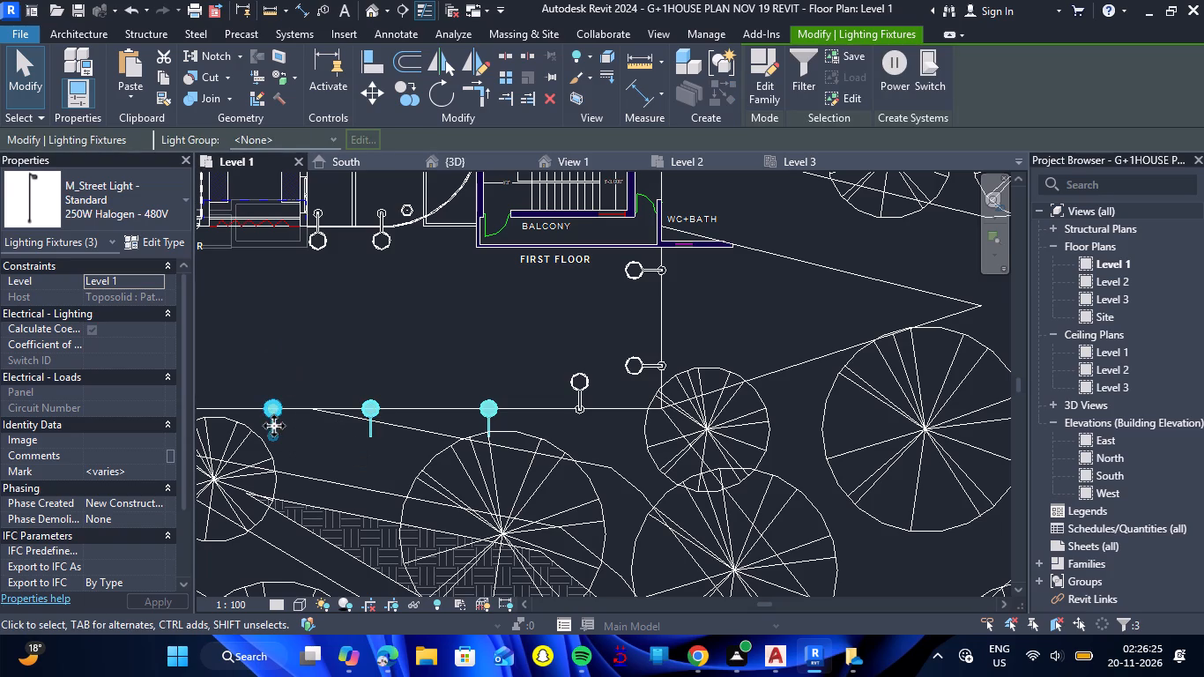
pyautogui.click(274, 438)
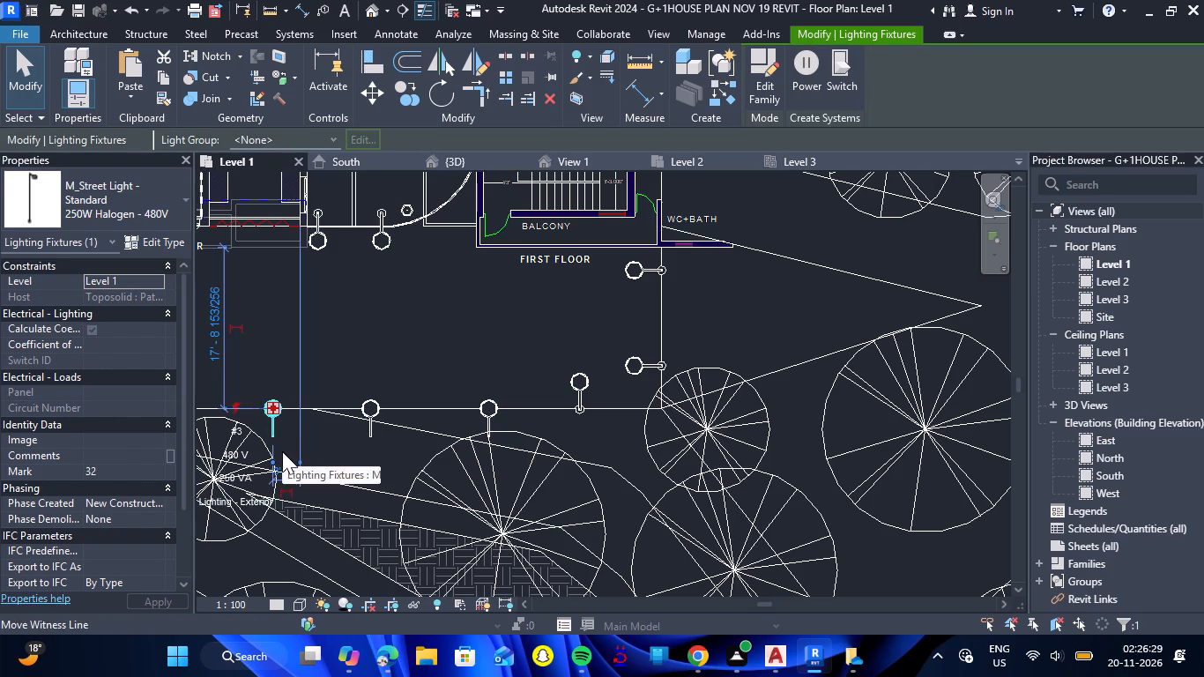
pyautogui.press('Up')
pyautogui.press('Up')
pyautogui.press('Up')
pyautogui.press('Up')
pyautogui.press('Up')
pyautogui.press('Up')
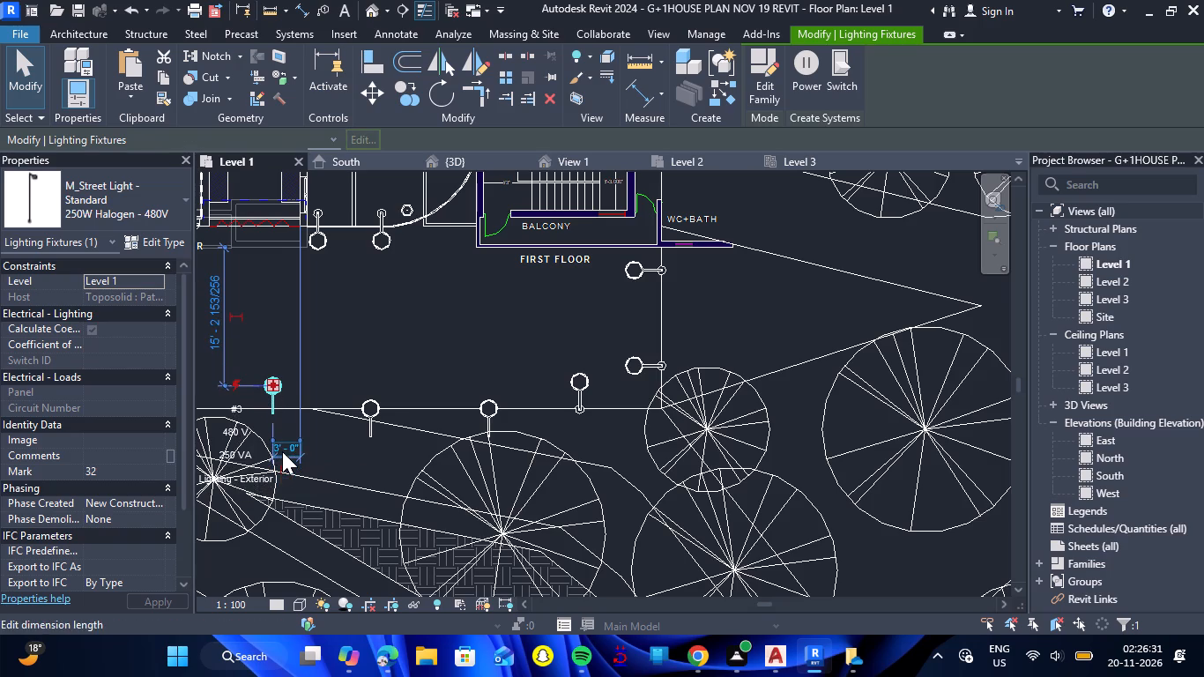
pyautogui.press('Down')
pyautogui.press('Escape')
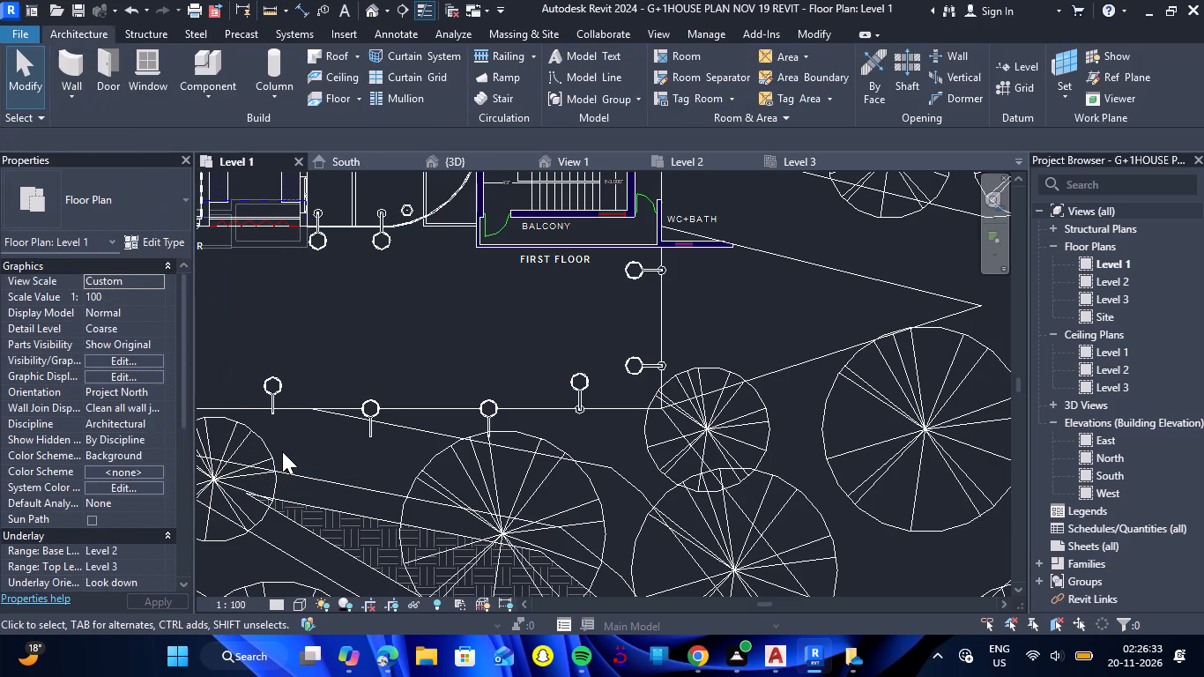
# Move the third street light from the row's FIRST FLOOR end toward the house so its arm end meets the garden edge line.
pyautogui.scroll(4, 359, 420)
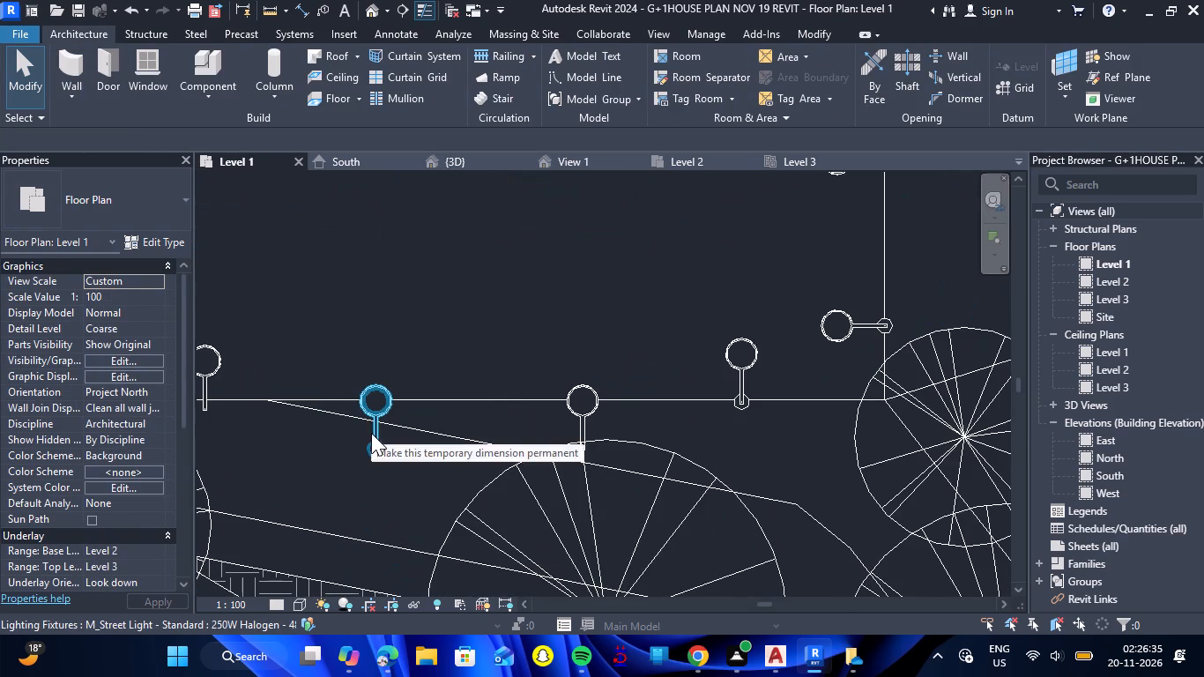
pyautogui.click(371, 433)
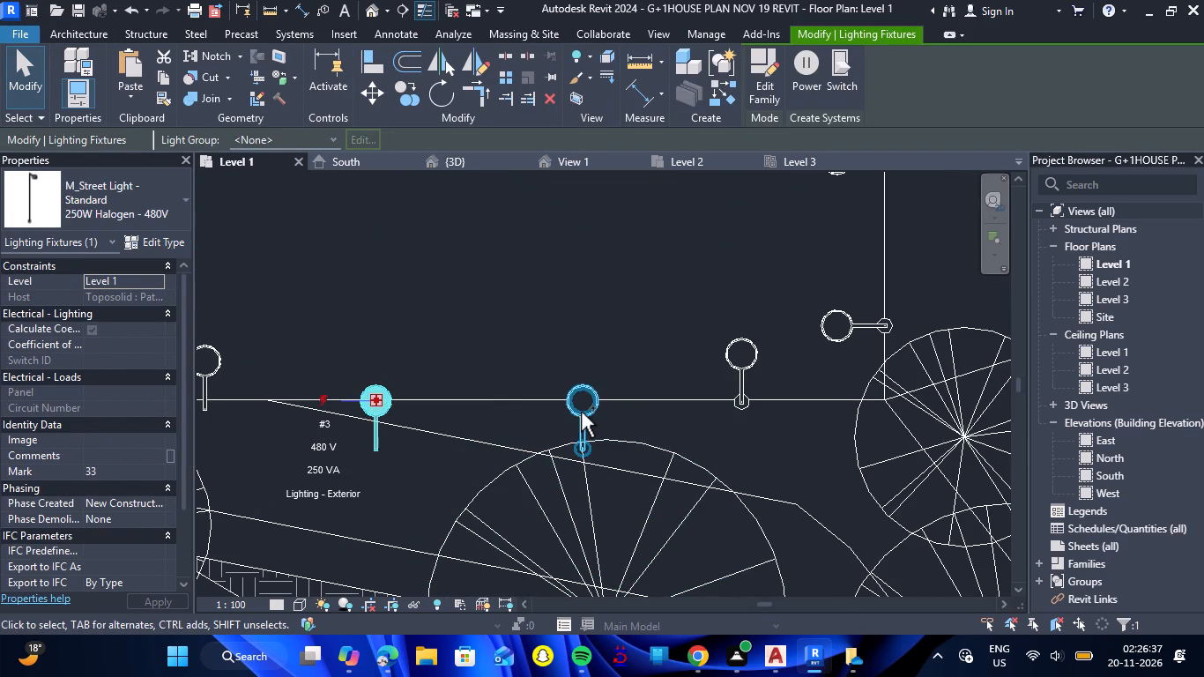
pyautogui.keyDown('ctrl'); pyautogui.click(581, 412); pyautogui.keyUp('ctrl')
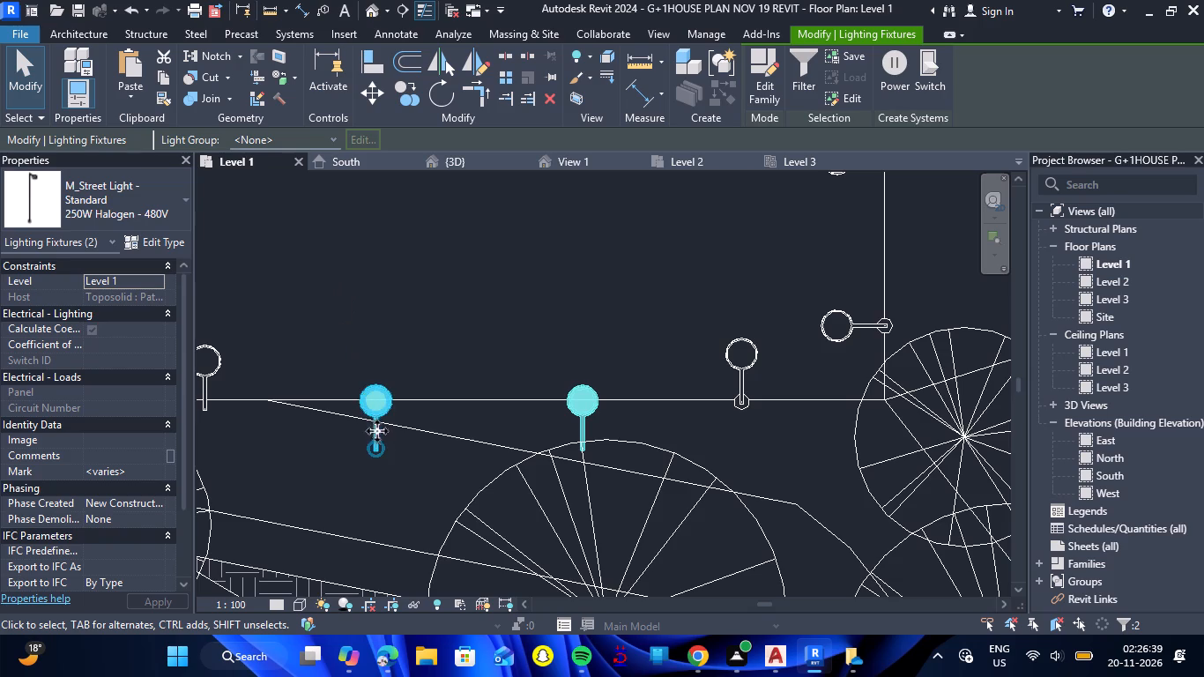
pyautogui.click(380, 450)
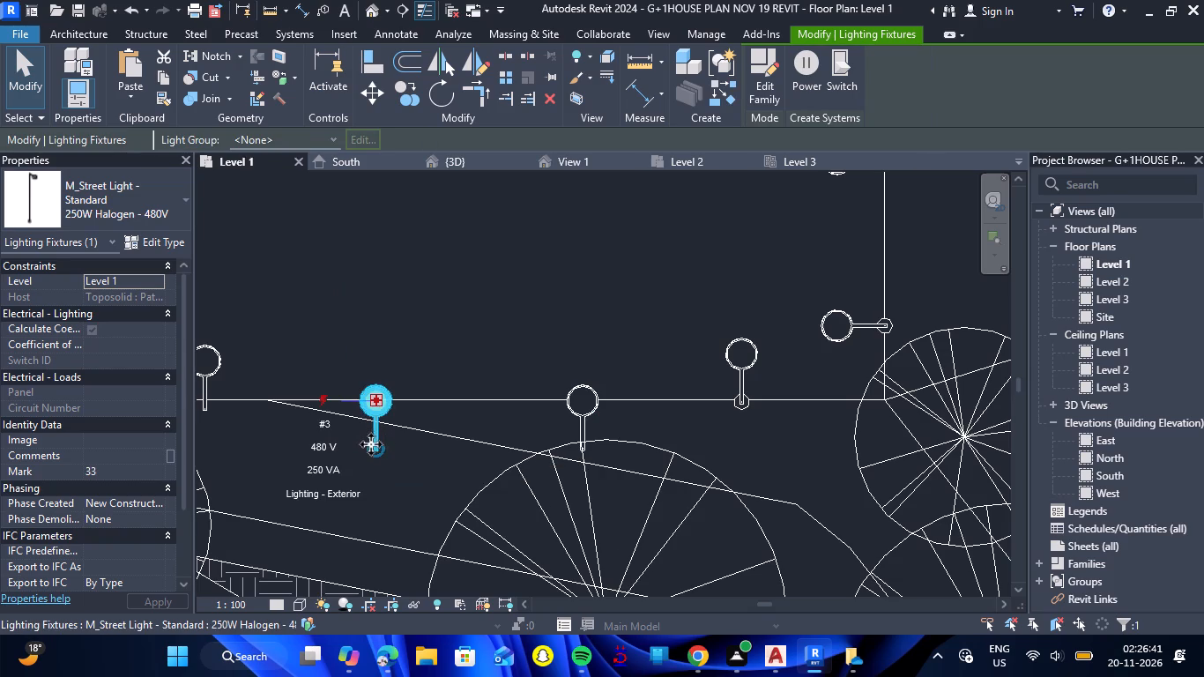
pyautogui.moveTo(375, 448); pyautogui.dragTo(378, 405)
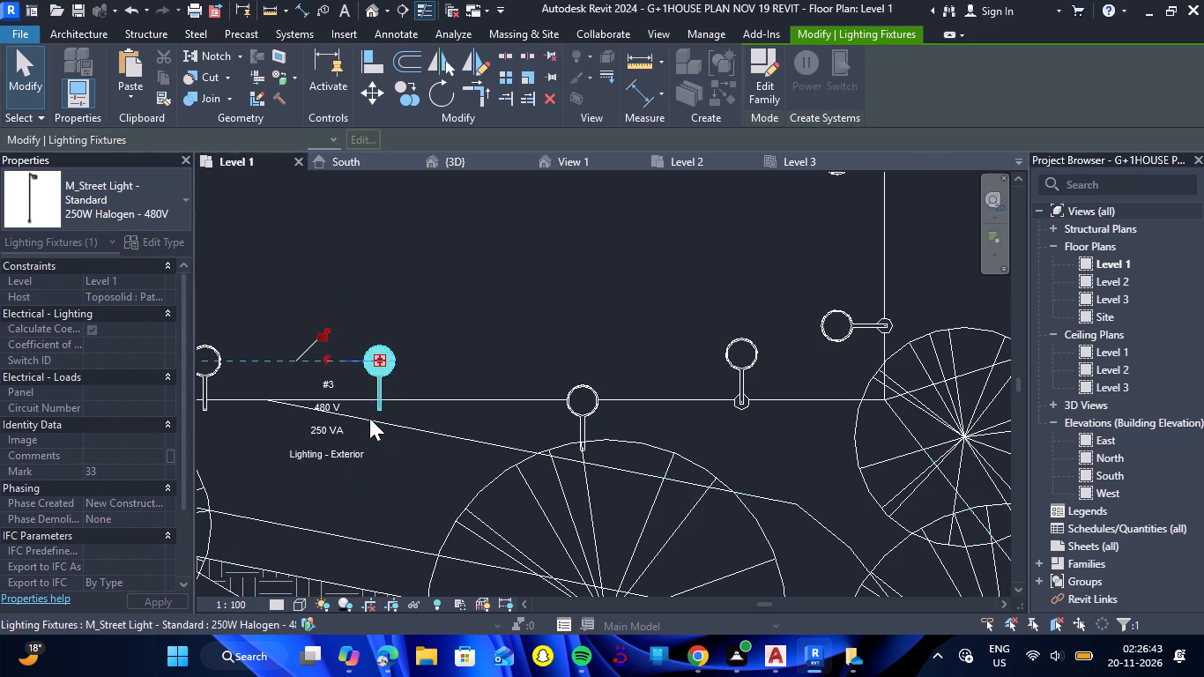
pyautogui.press('Up')
pyautogui.press('Escape')
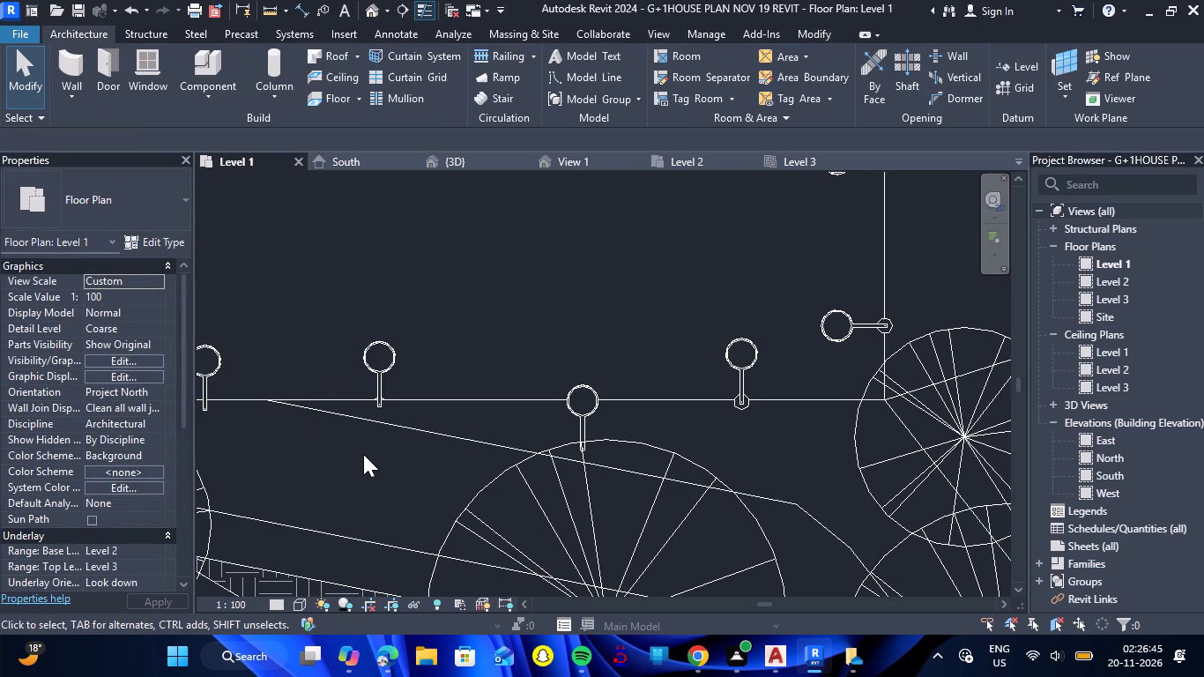
# Nudge the second street light from the row's FIRST FLOOR end toward the house until its arm end sits on the garden edge line.
pyautogui.click(573, 415)
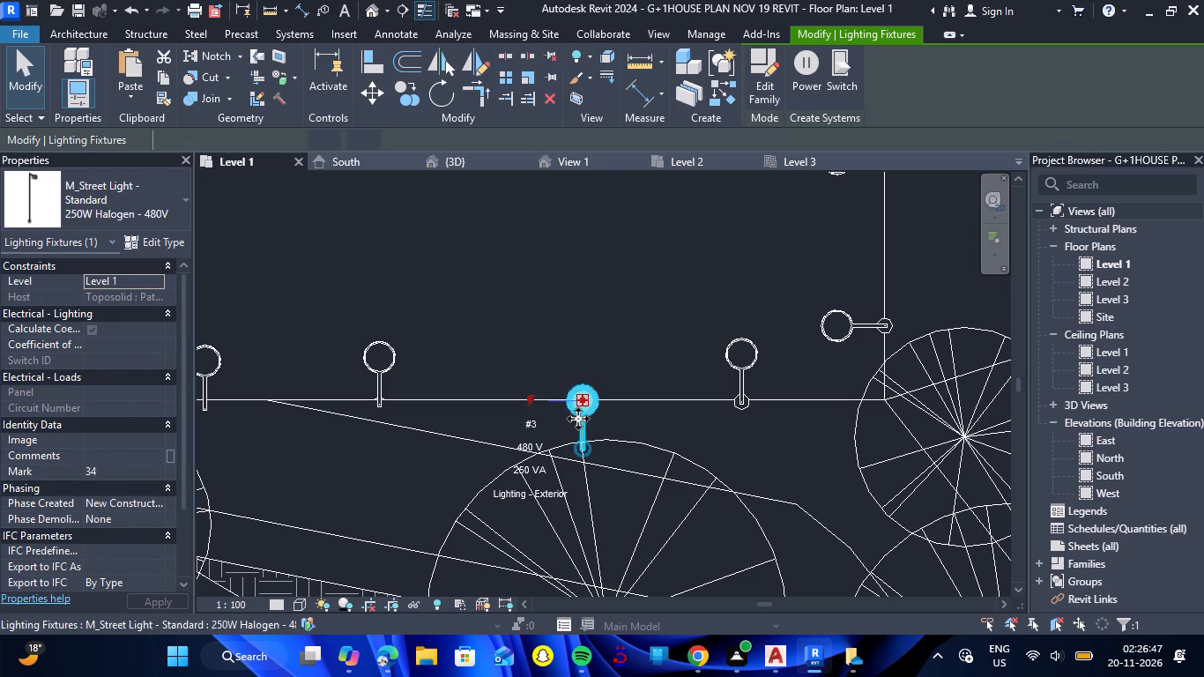
pyautogui.press('Up')
pyautogui.press('Up')
pyautogui.press('Up')
pyautogui.press('Up')
pyautogui.press('Up')
pyautogui.press('Up')
pyautogui.press('Up')
pyautogui.press('Up')
pyautogui.press('Up')
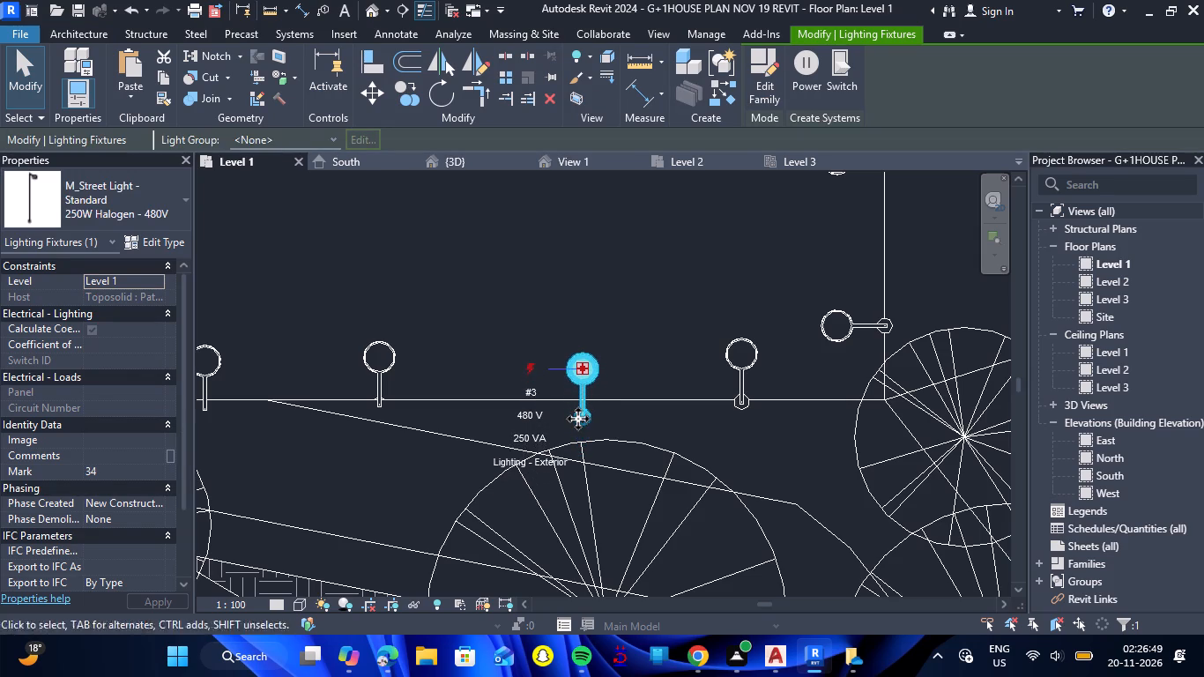
pyautogui.press('Up')
pyautogui.press('Up')
pyautogui.press('Up')
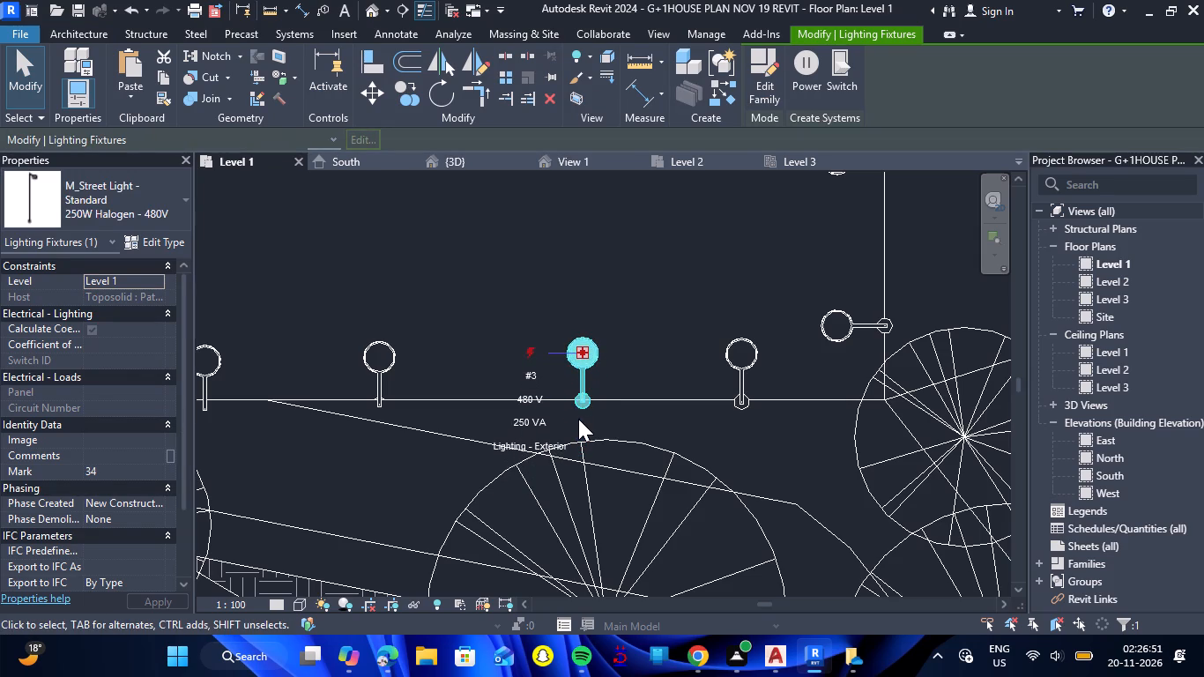
pyautogui.press('Escape')
# Move the fifth to eighth street lights from the row's FIRST FLOOR end together toward the house, bringing their arm ends to the garden edge line.
pyautogui.scroll(-8, 578, 419)
pyautogui.scroll(6, 391, 428)
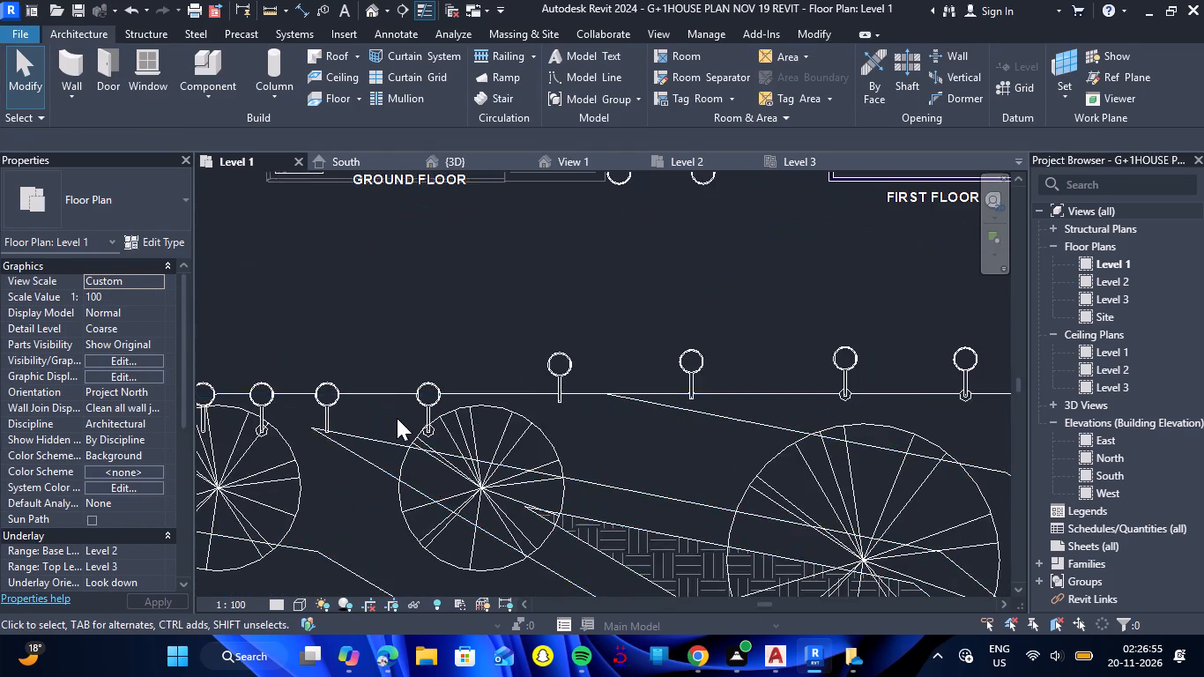
pyautogui.scroll(4, 397, 418)
pyautogui.click(452, 407)
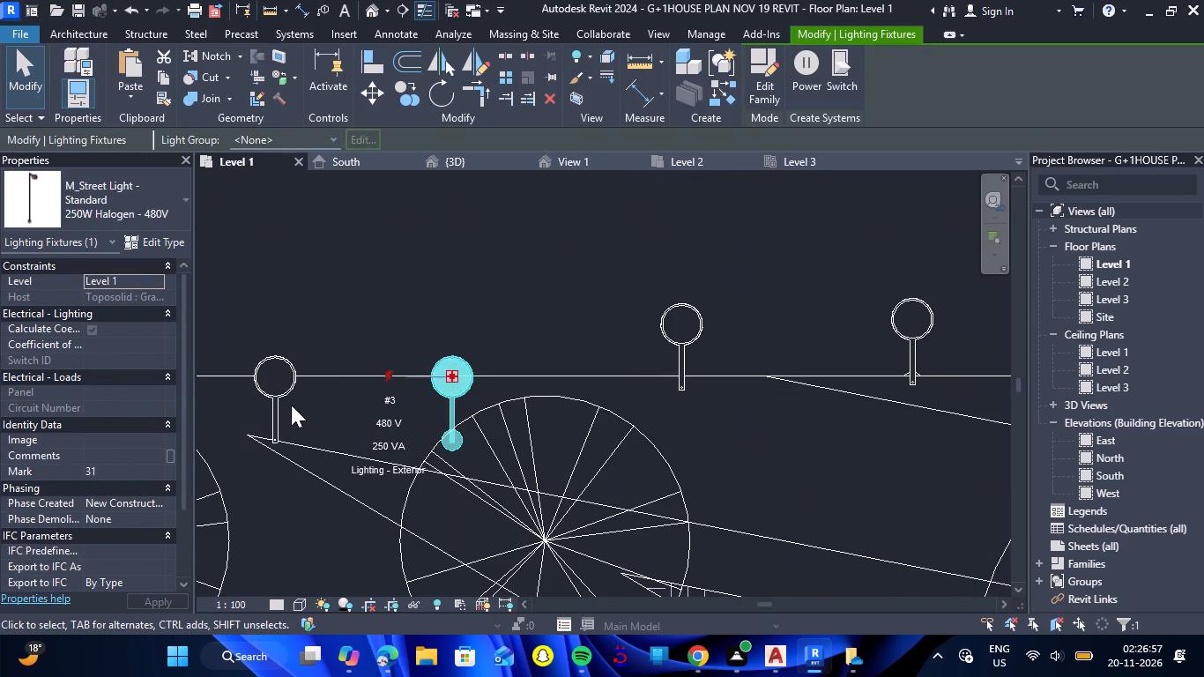
pyautogui.keyDown('ctrl'); pyautogui.click(272, 393); pyautogui.keyUp('ctrl')
pyautogui.scroll(-7, 338, 412)
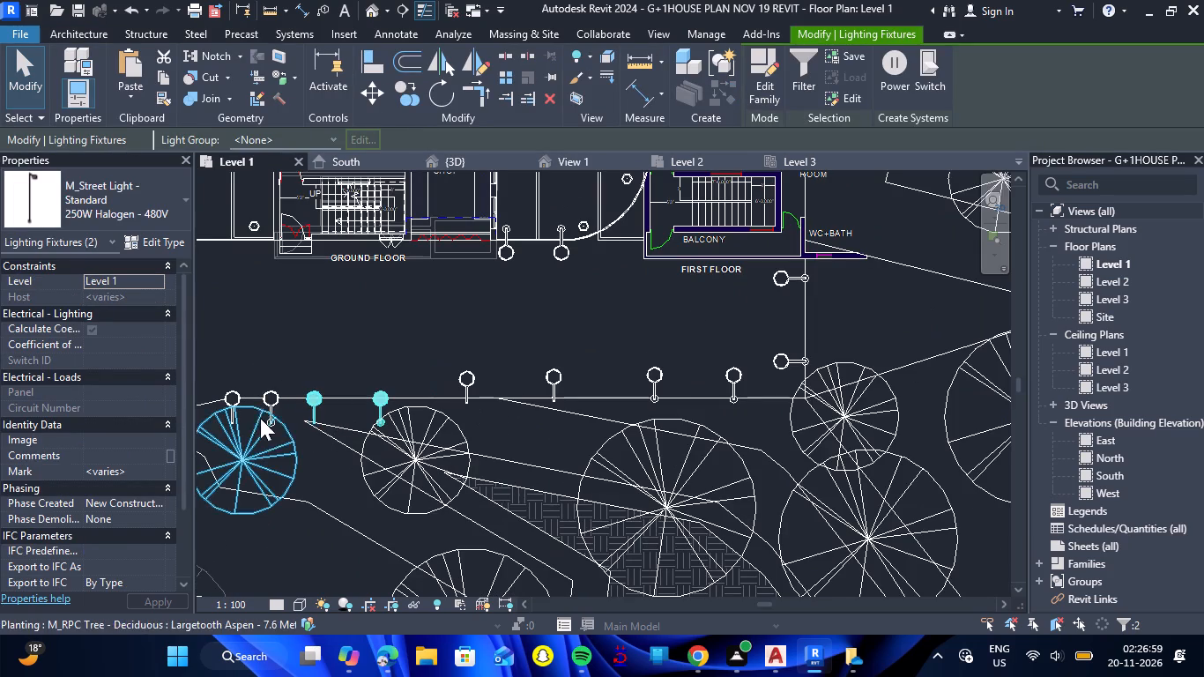
pyautogui.keyDown('ctrl'); pyautogui.click(271, 409); pyautogui.keyUp('ctrl')
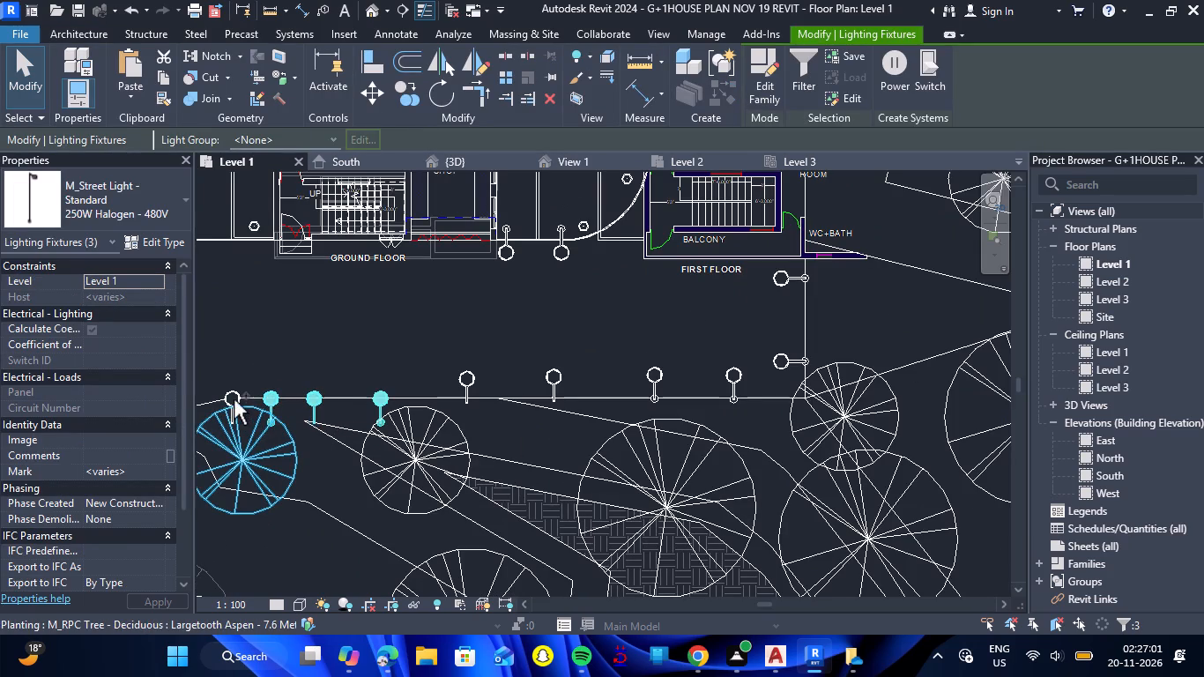
pyautogui.keyDown('ctrl'); pyautogui.click(234, 392); pyautogui.keyUp('ctrl')
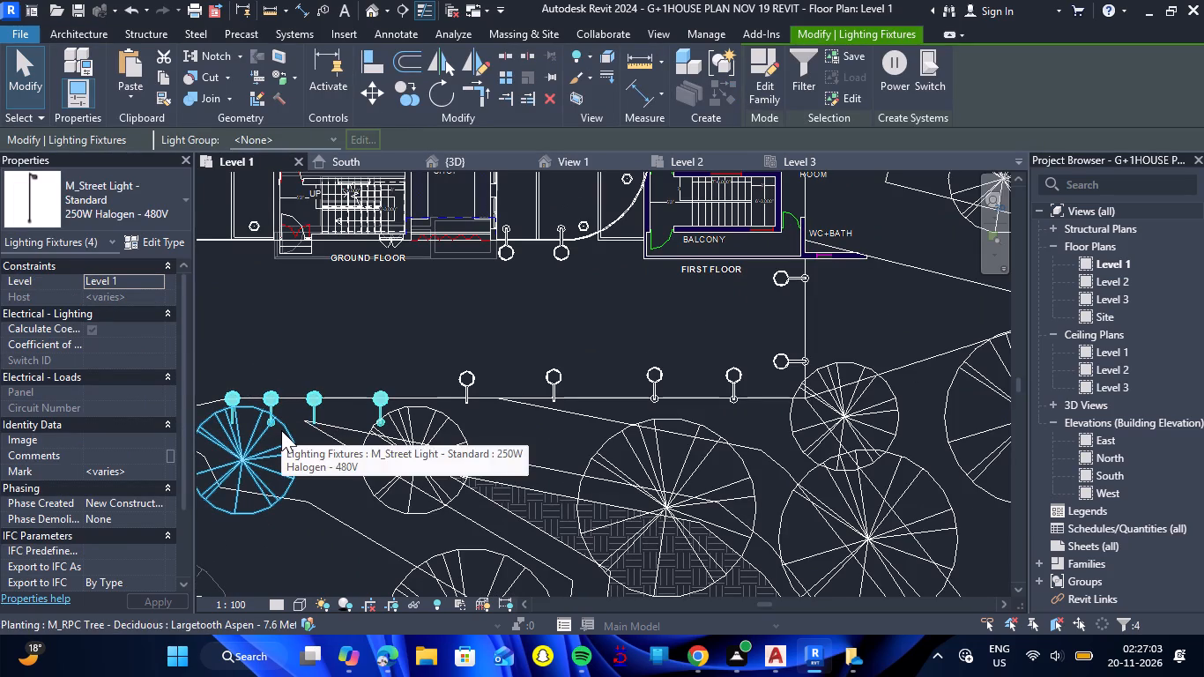
pyautogui.press('Up')
pyautogui.press('Up')
pyautogui.press('Up')
pyautogui.press('Up')
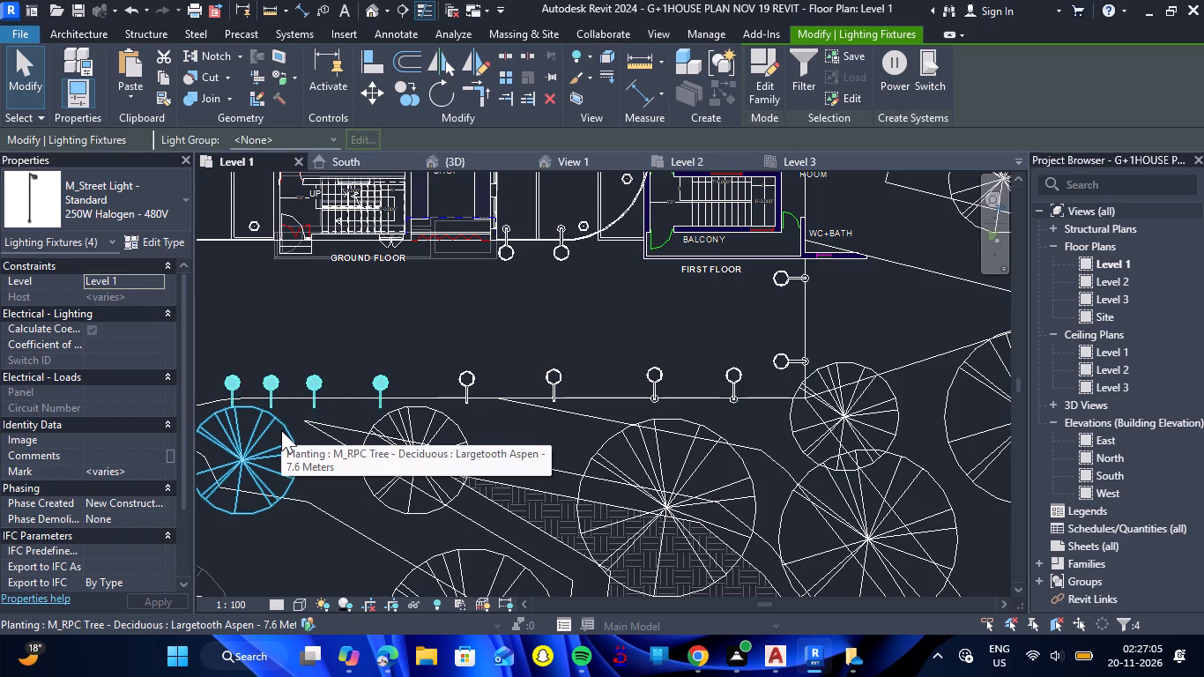
pyautogui.press('Up')
pyautogui.press('`')
pyautogui.press('Escape')
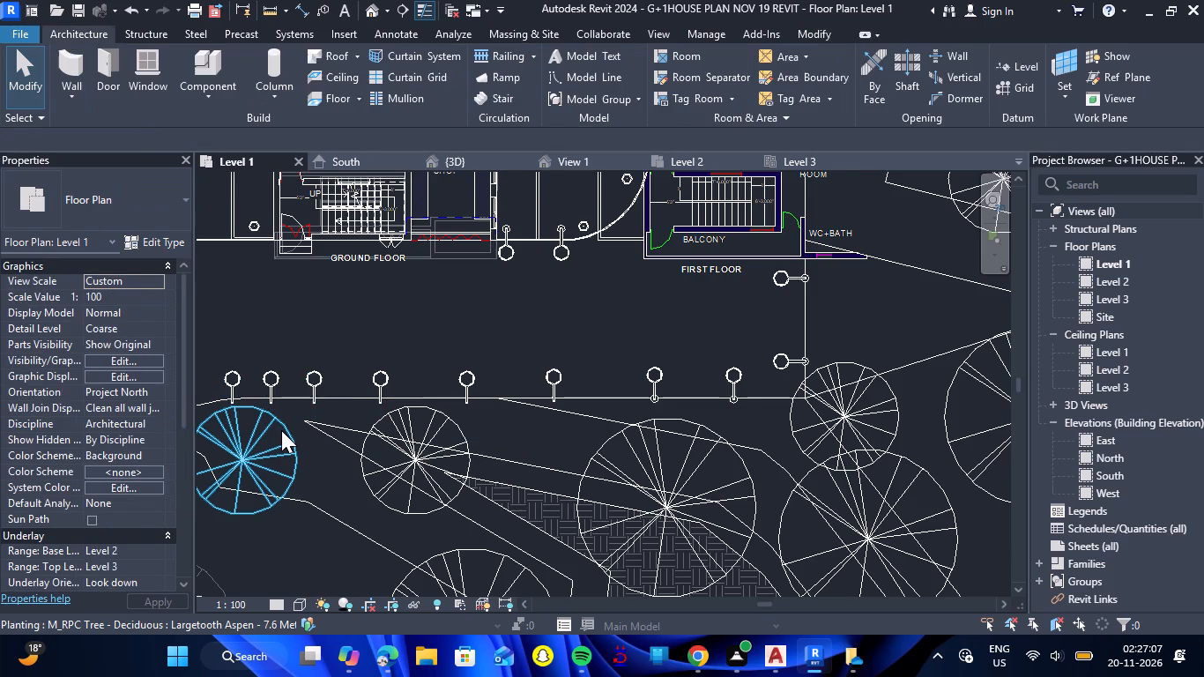
# Move the ninth street light, at the curved corner of the garden edge, toward the house so its arm end nears the edge curve.
pyautogui.scroll(-2, 282, 430)
pyautogui.scroll(-10, 204, 423)
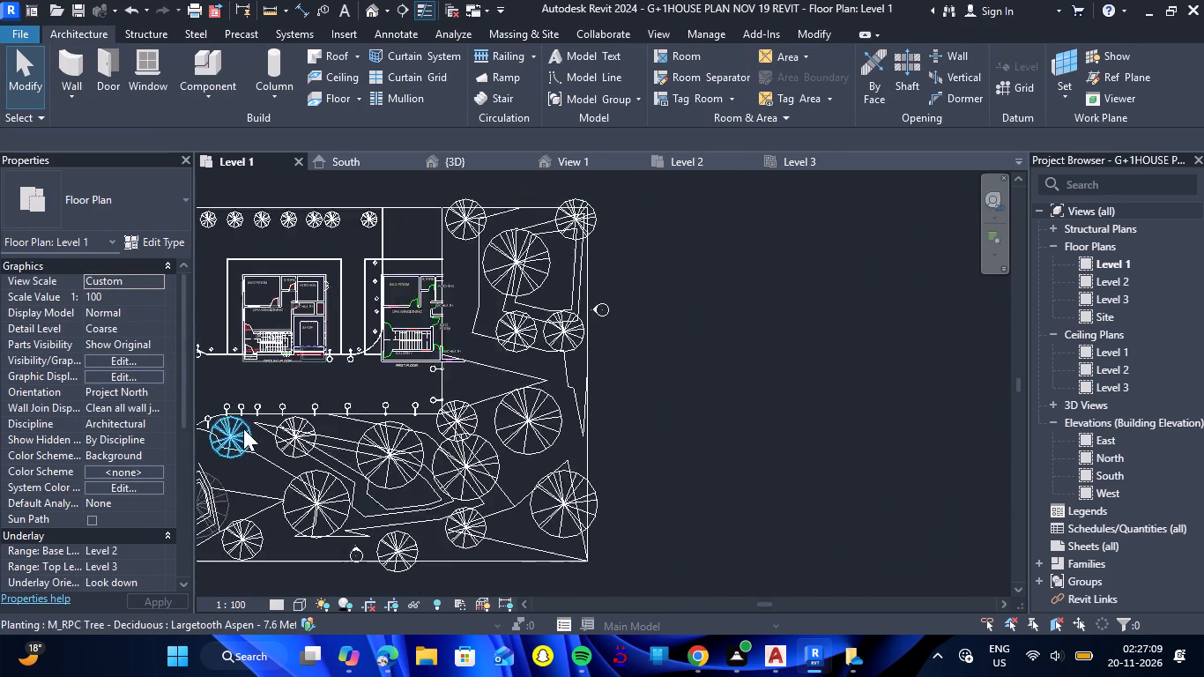
pyautogui.scroll(13, 206, 420)
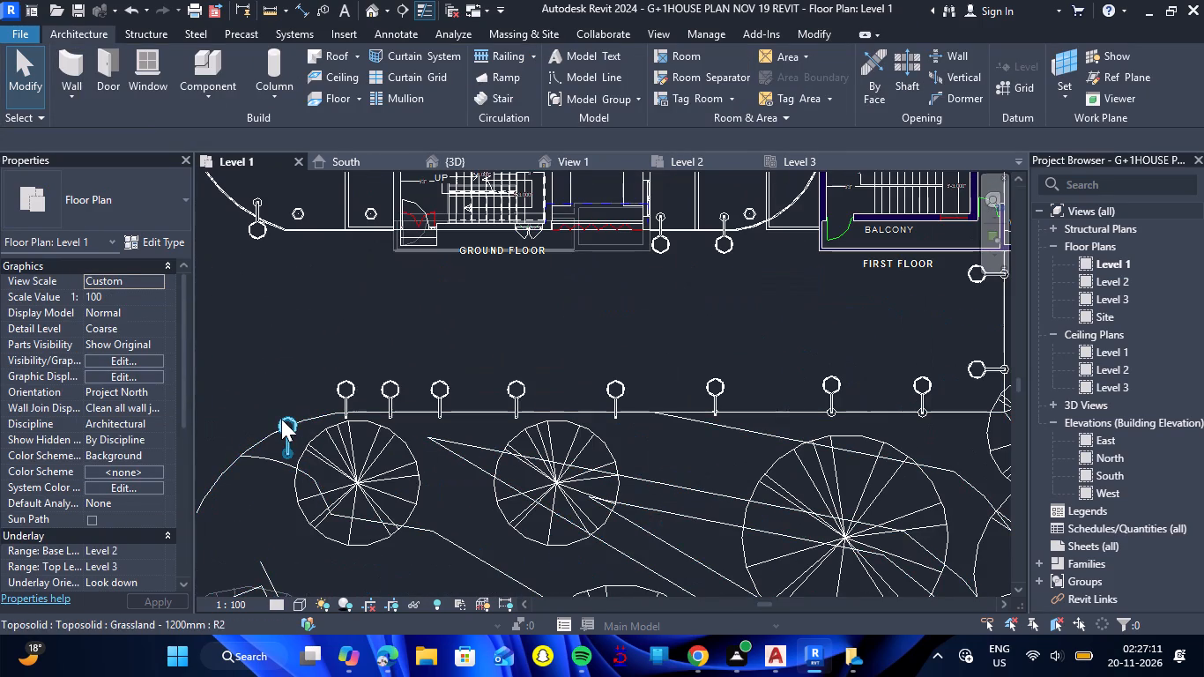
pyautogui.click(282, 421)
pyautogui.press('Up')
pyautogui.press('Up')
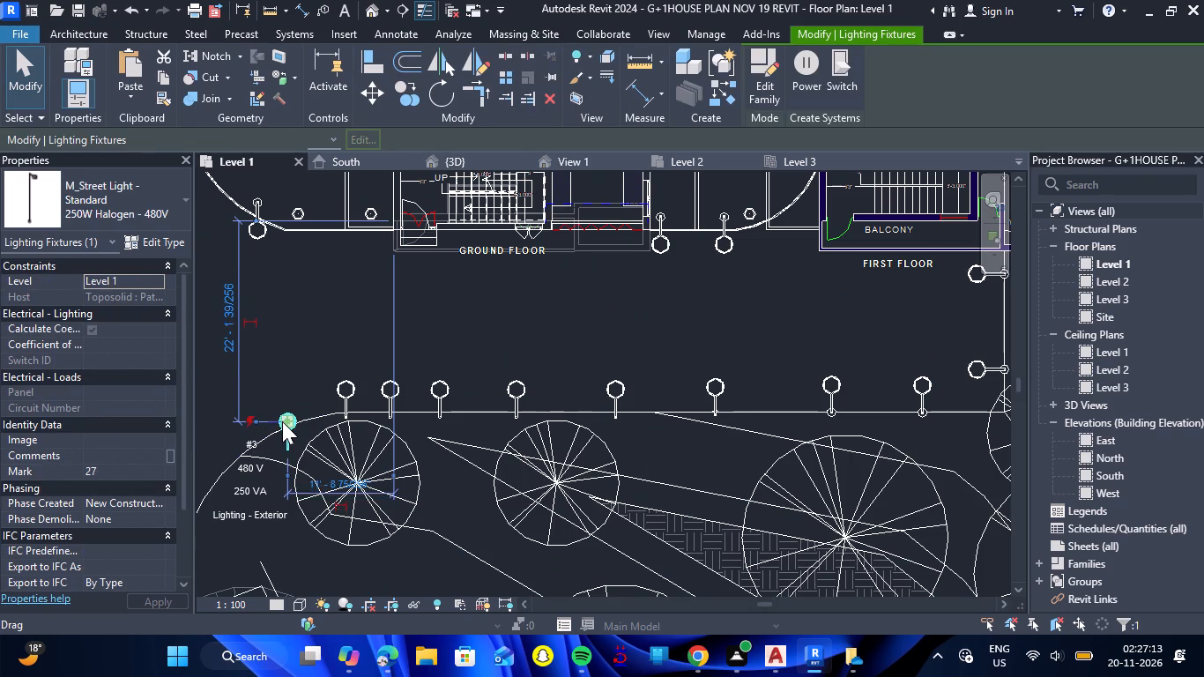
pyautogui.press('Up')
pyautogui.press('Up')
pyautogui.press('Up')
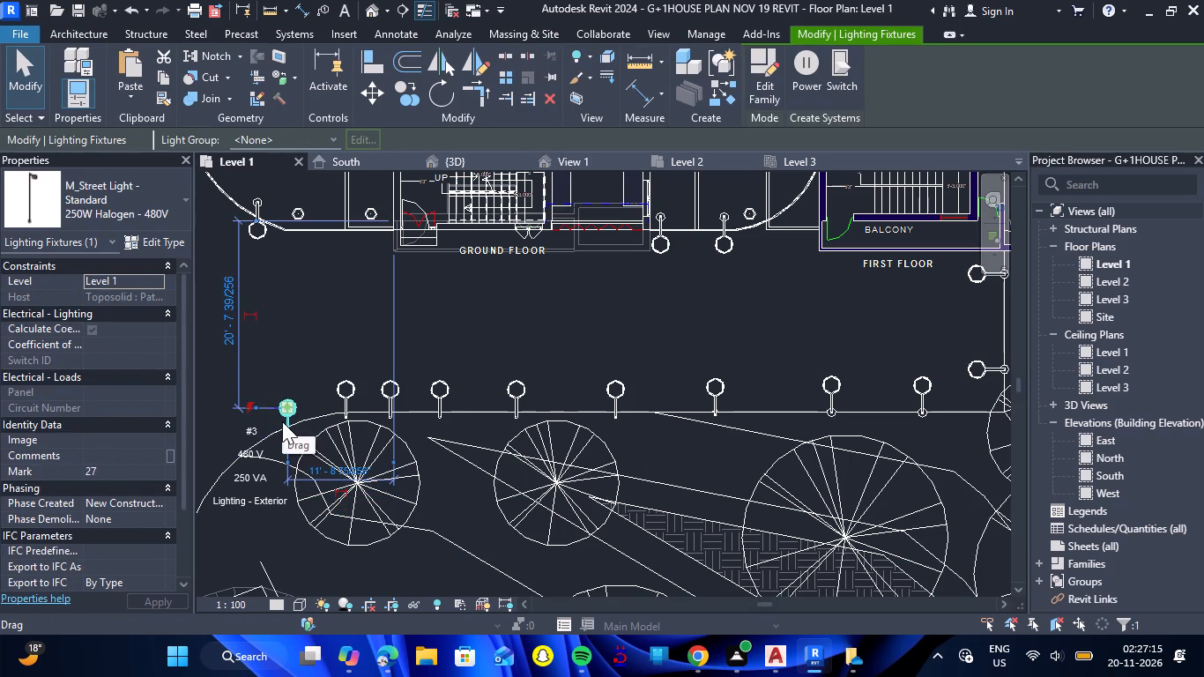
pyautogui.press('Escape')
# Shift the fifth street light from the row's FIRST FLOOR end along the garden edge toward its FIRST FLOOR neighbour to even the spacing.
pyautogui.scroll(-4, 319, 402)
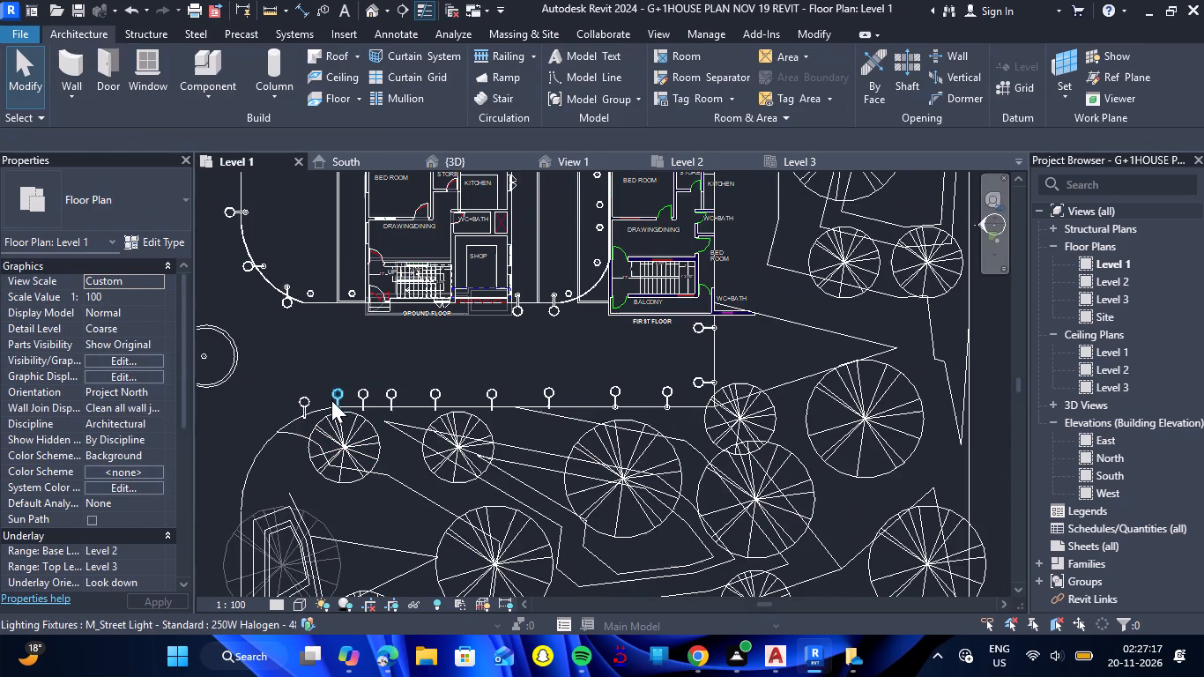
pyautogui.scroll(5, 433, 398)
pyautogui.click(433, 398)
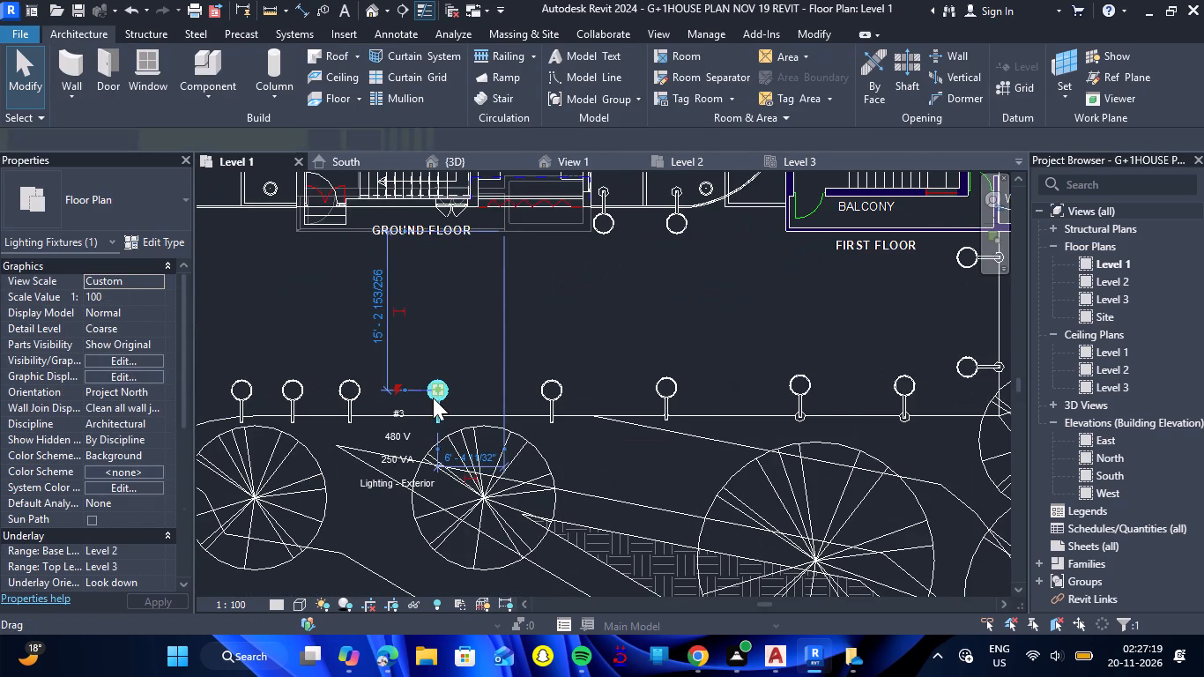
pyautogui.press('Right')
pyautogui.press('Right')
pyautogui.press('Right')
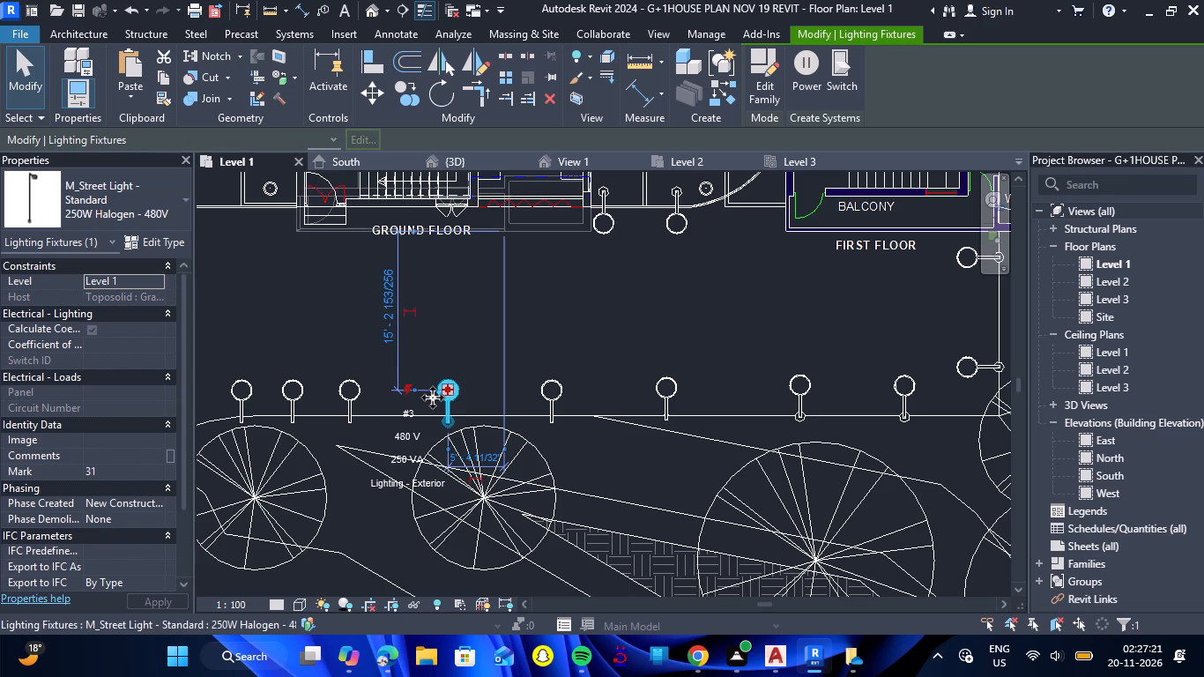
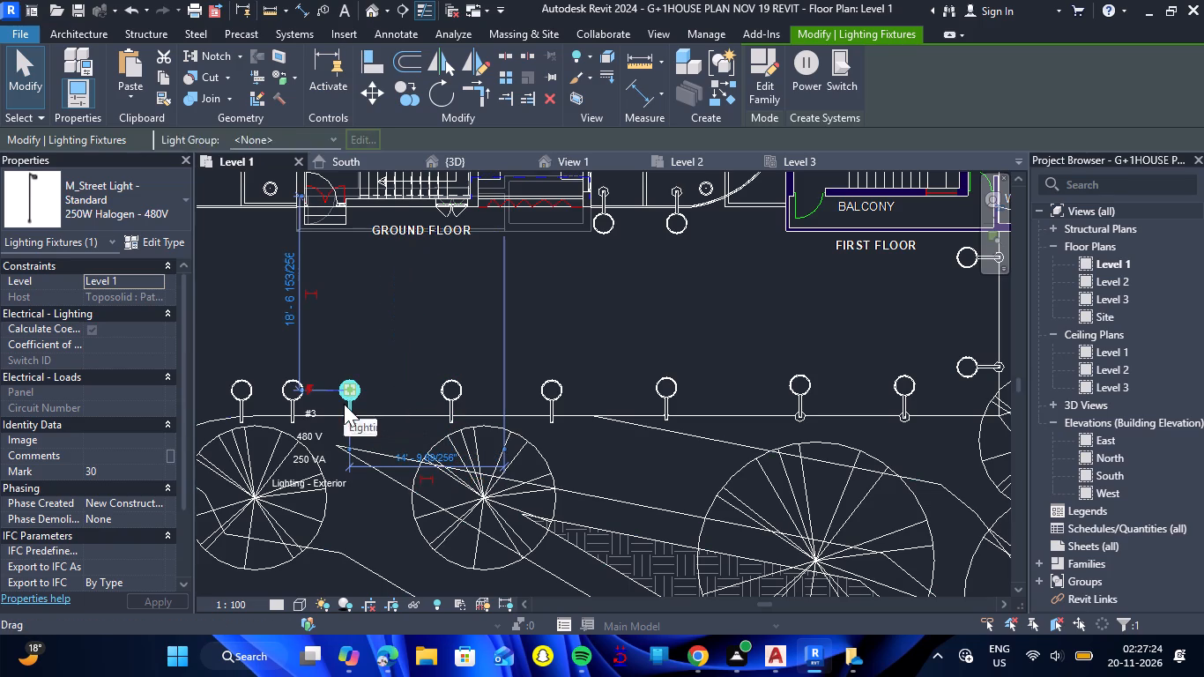
# Nudge the sixth street light from the row's FIRST FLOOR end along the garden edge toward its fifth neighbour to even the spacing.
pyautogui.press('Right')
pyautogui.press('Right')
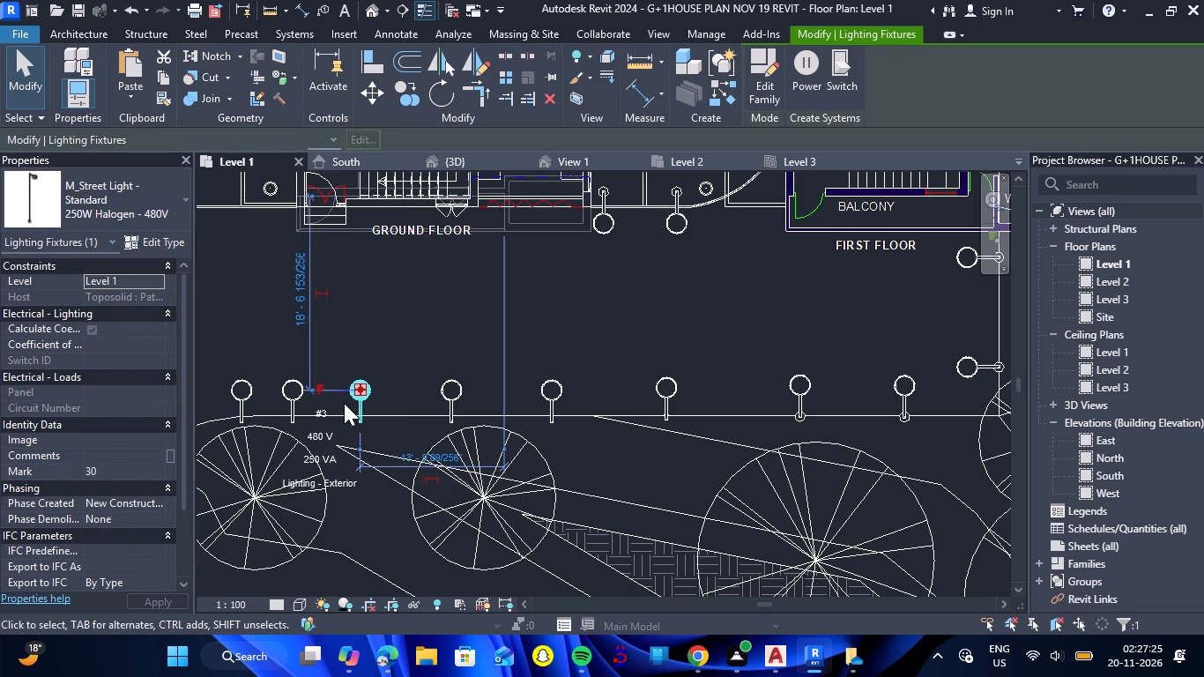
pyautogui.press('Right')
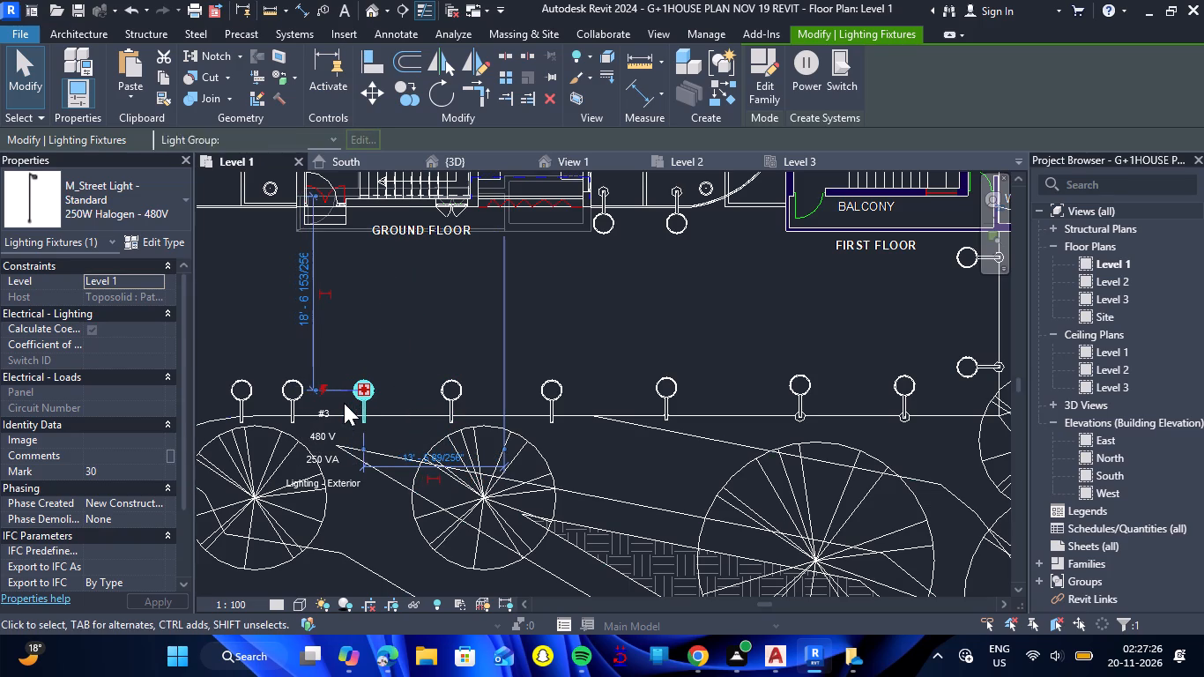
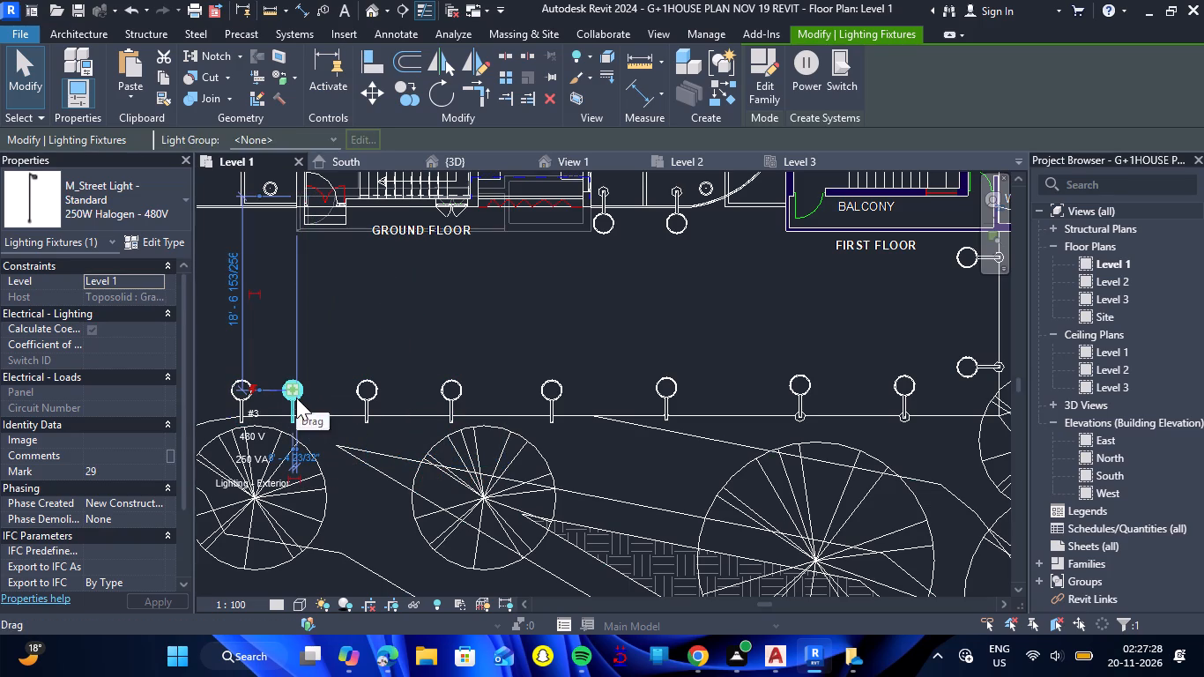
# Nudge the seventh street light from the row's FIRST FLOOR end toward its sixth neighbour and rotate it 90 degrees.
pyautogui.press('Right')
pyautogui.press('Right')
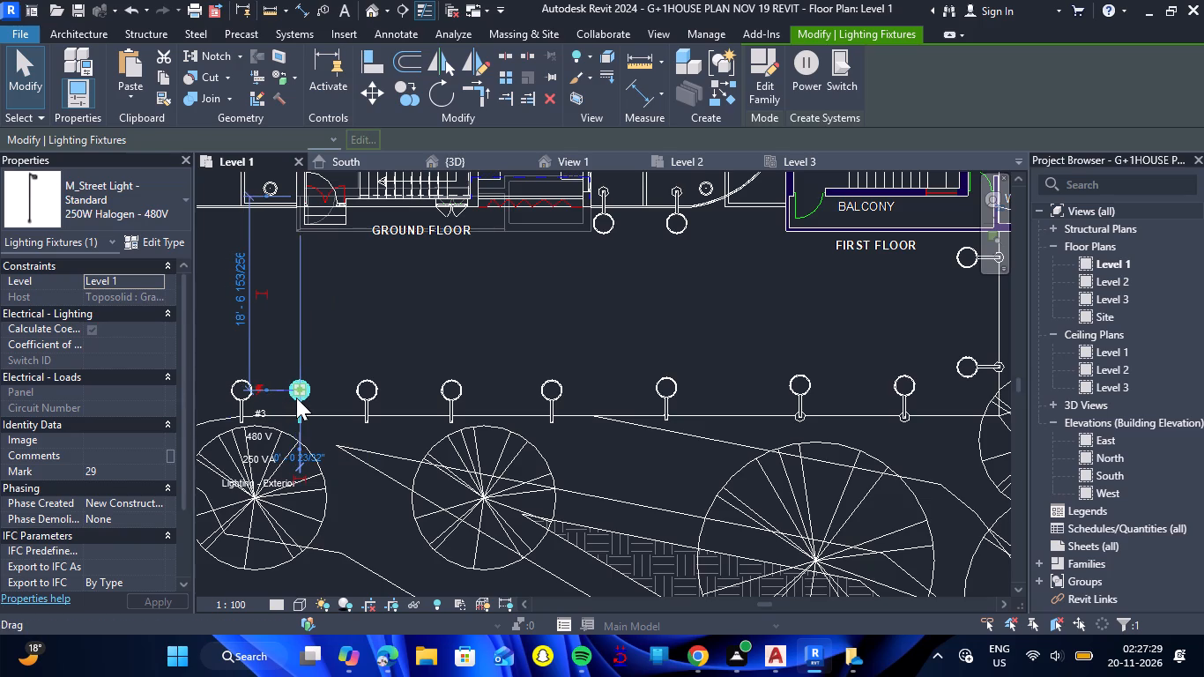
pyautogui.press('Right')
pyautogui.press('space')
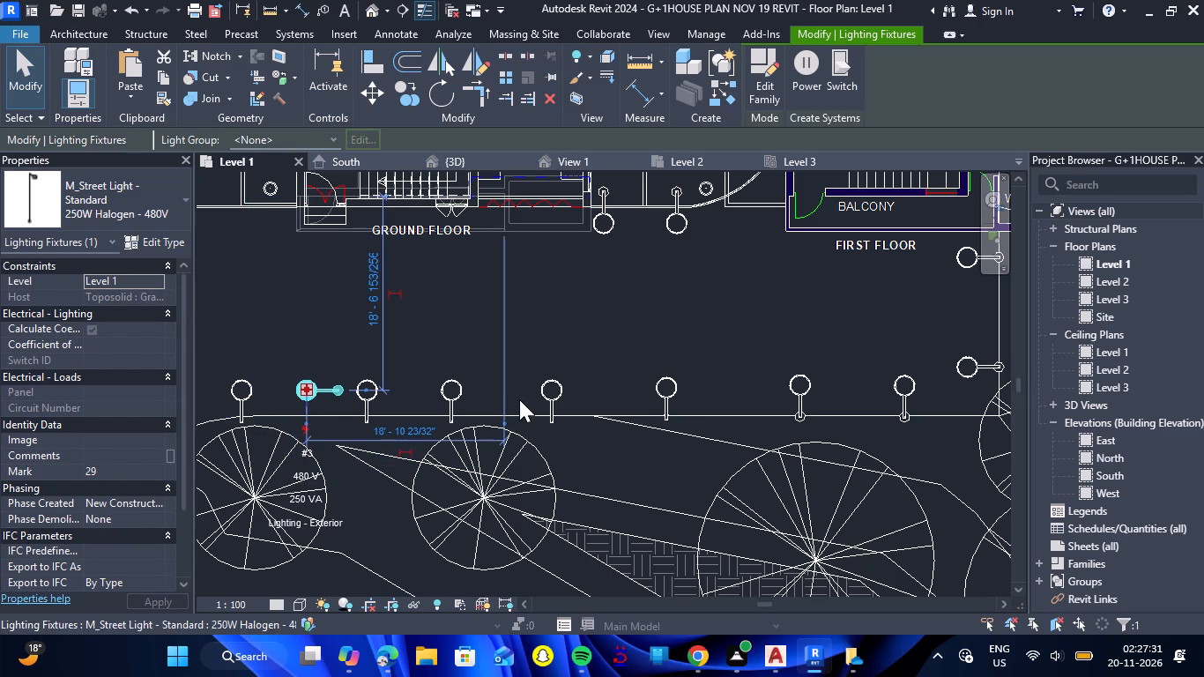
# Nudge the third street light from the row's FIRST FLOOR end along the garden edge toward its second neighbour.
pyautogui.click(551, 403)
pyautogui.click(670, 401)
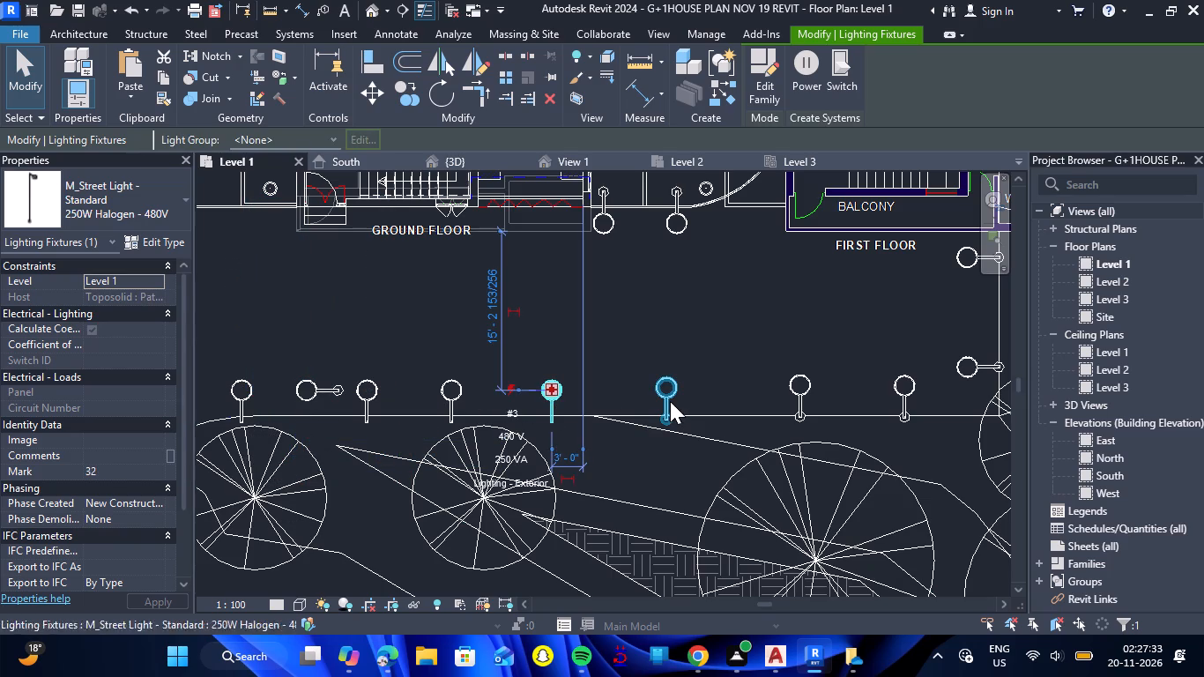
pyautogui.press('Right')
pyautogui.press('Right')
pyautogui.press('Right')
pyautogui.press('Right')
pyautogui.press('Right')
pyautogui.press('Right')
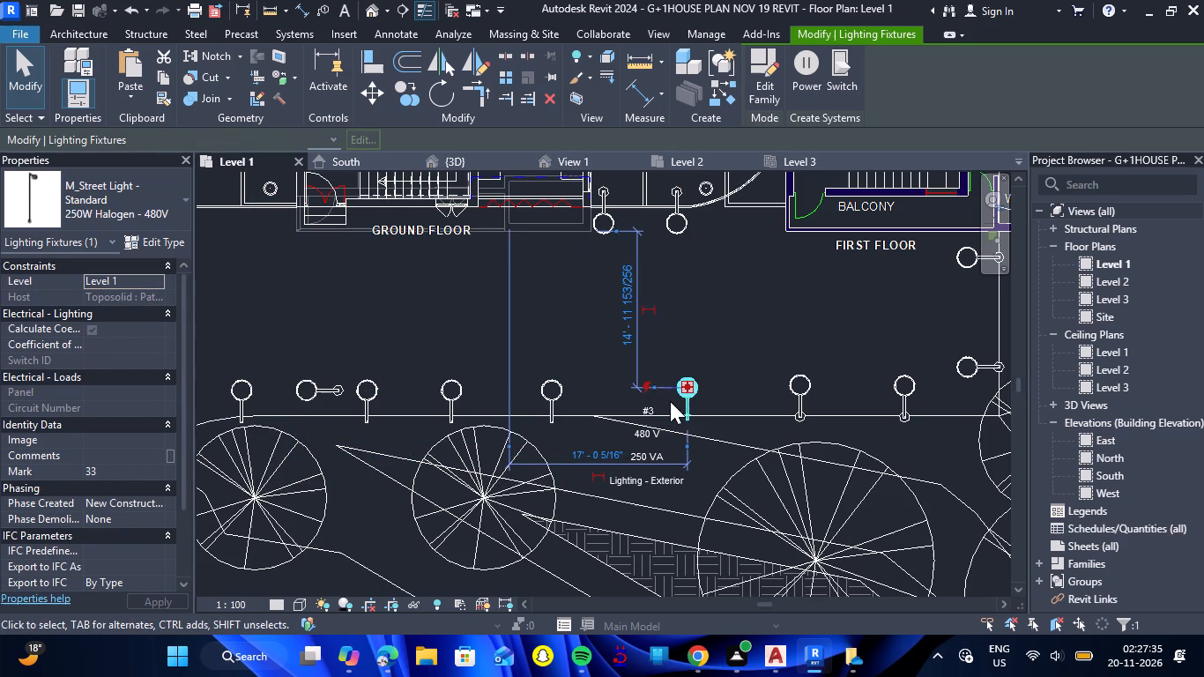
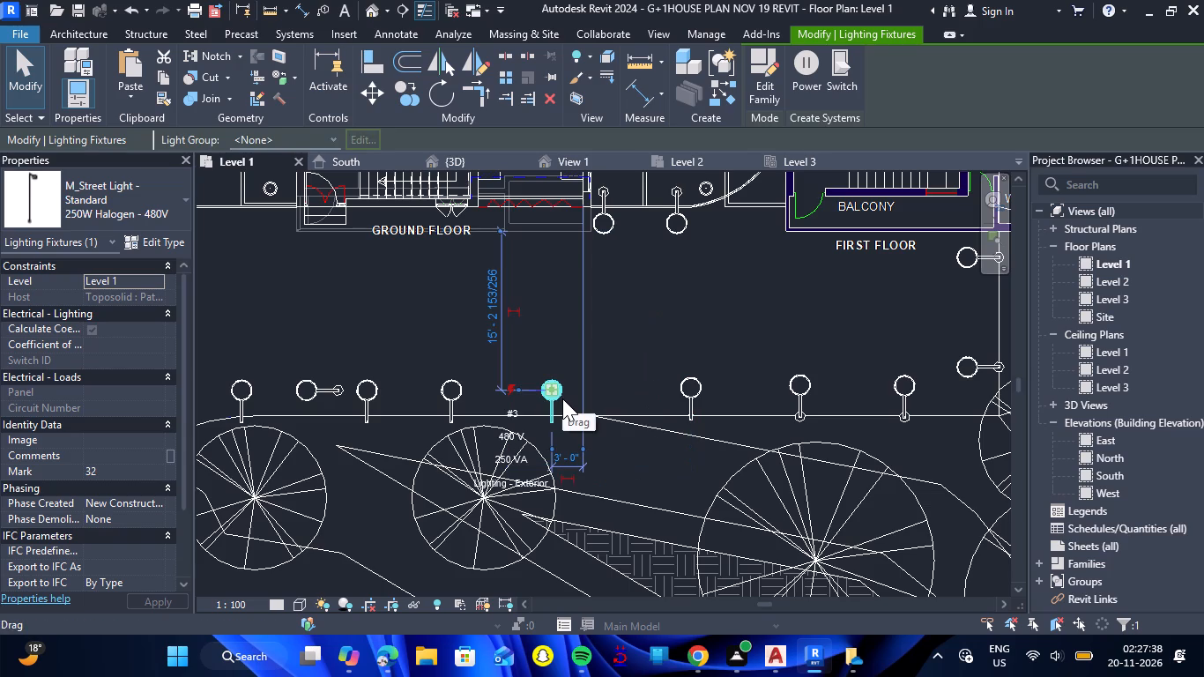
# Nudge the fourth street light from the row's FIRST FLOOR end along the garden edge toward its third neighbour.
pyautogui.press('Right')
pyautogui.press('Right')
pyautogui.press('Right')
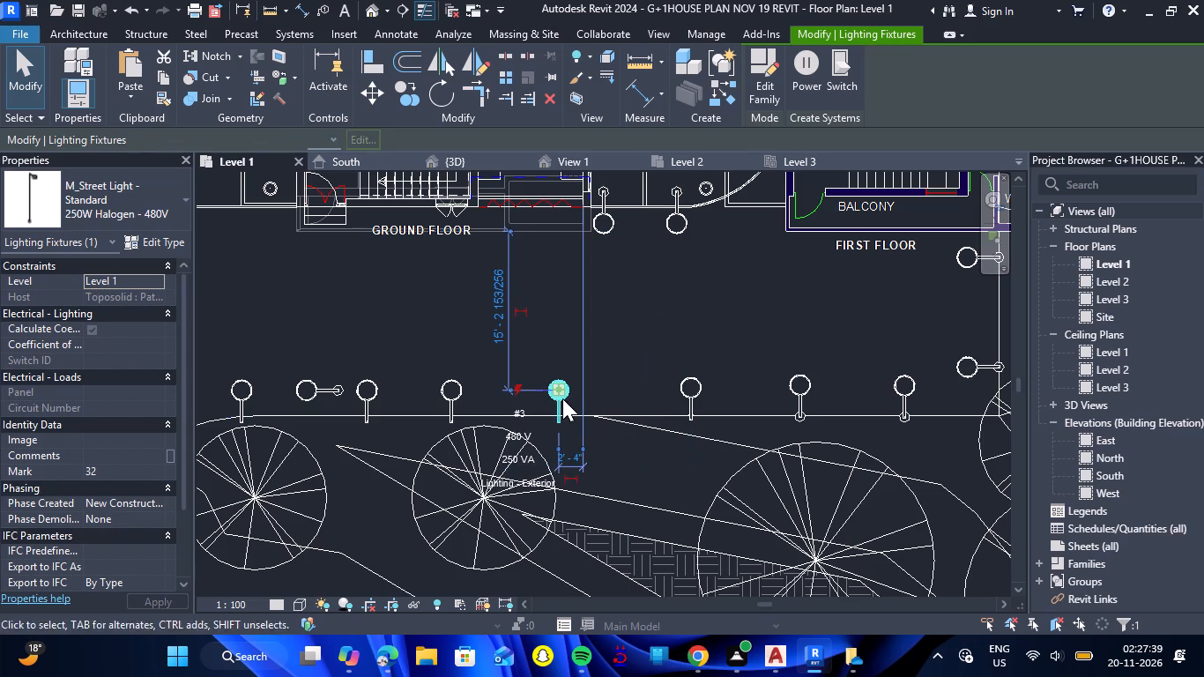
pyautogui.press('Right')
pyautogui.press('Right')
pyautogui.press('Right')
pyautogui.press('Right')
pyautogui.press('Right')
pyautogui.press('Right')
pyautogui.press('Right')
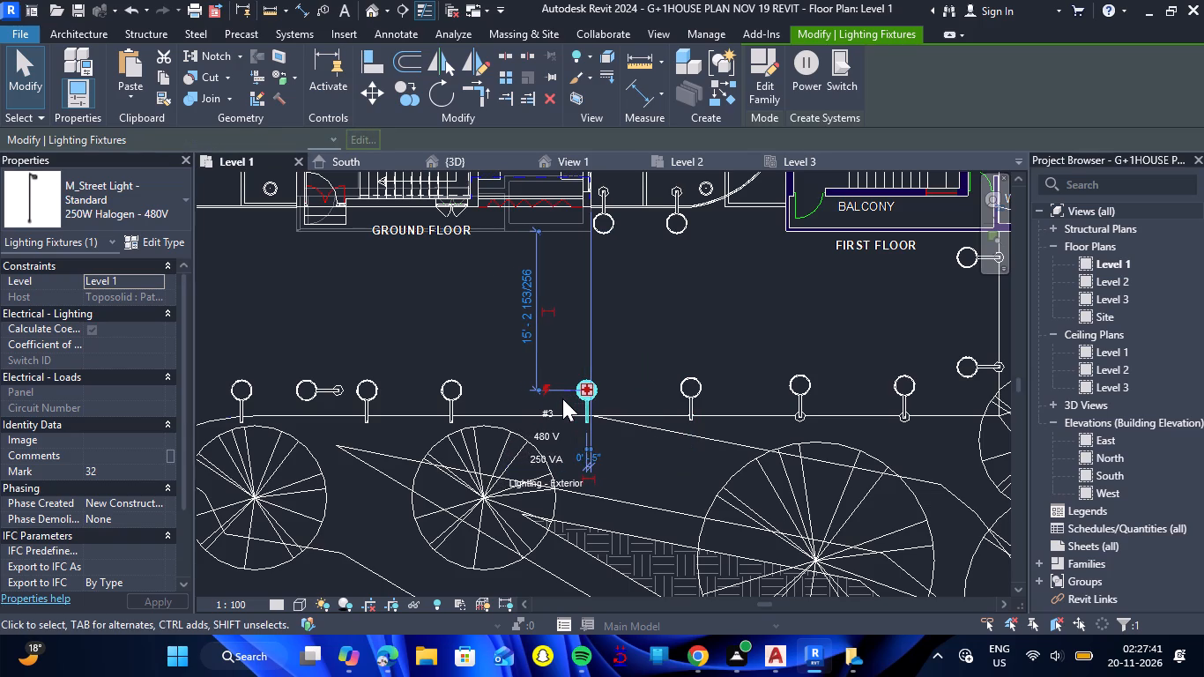
pyautogui.press('Right')
pyautogui.press('Right')
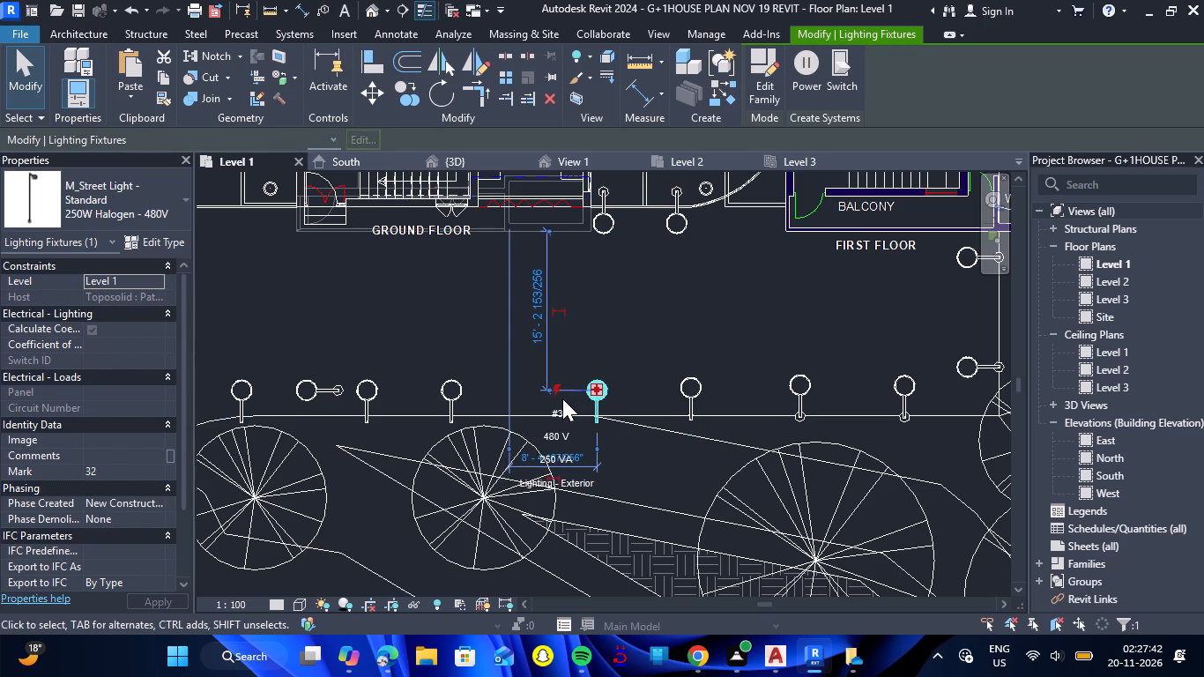
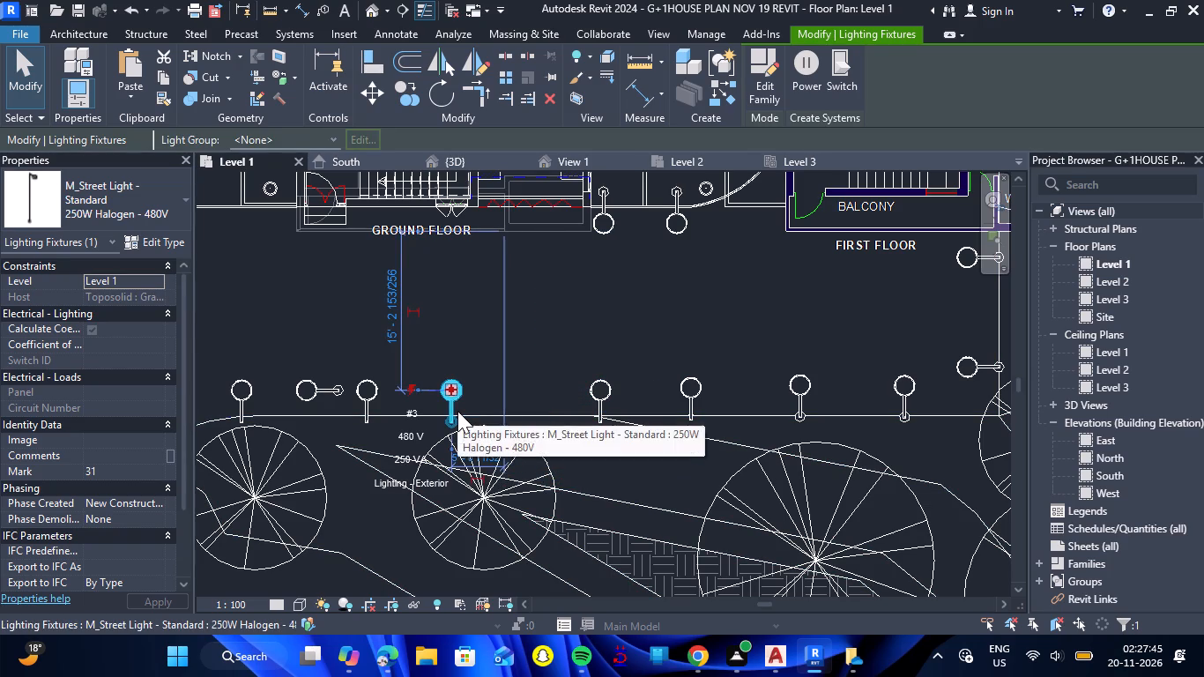
# Nudge the fifth street light from the row's FIRST FLOOR end along the garden edge toward the fourth, evening out their spacing.
pyautogui.press('Right')
pyautogui.press('Right')
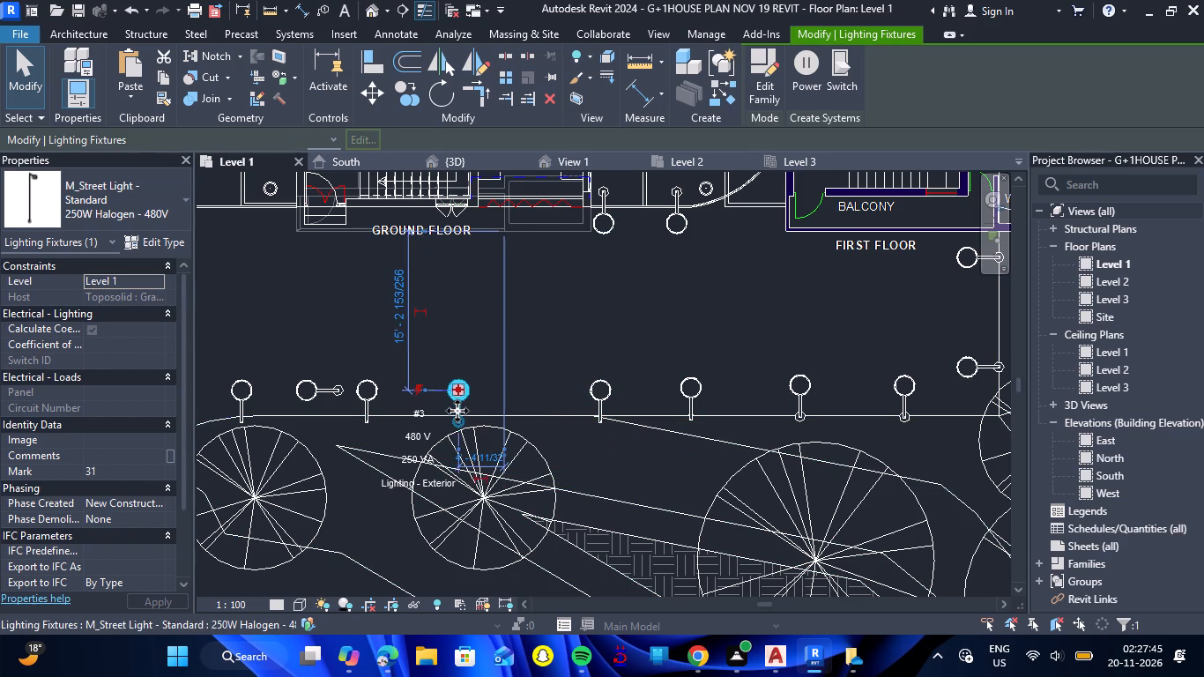
pyautogui.press('Right')
pyautogui.press('Right')
pyautogui.press('Right')
pyautogui.press('Right')
pyautogui.press('Right')
pyautogui.press('Right')
pyautogui.press('Right')
pyautogui.press('Right')
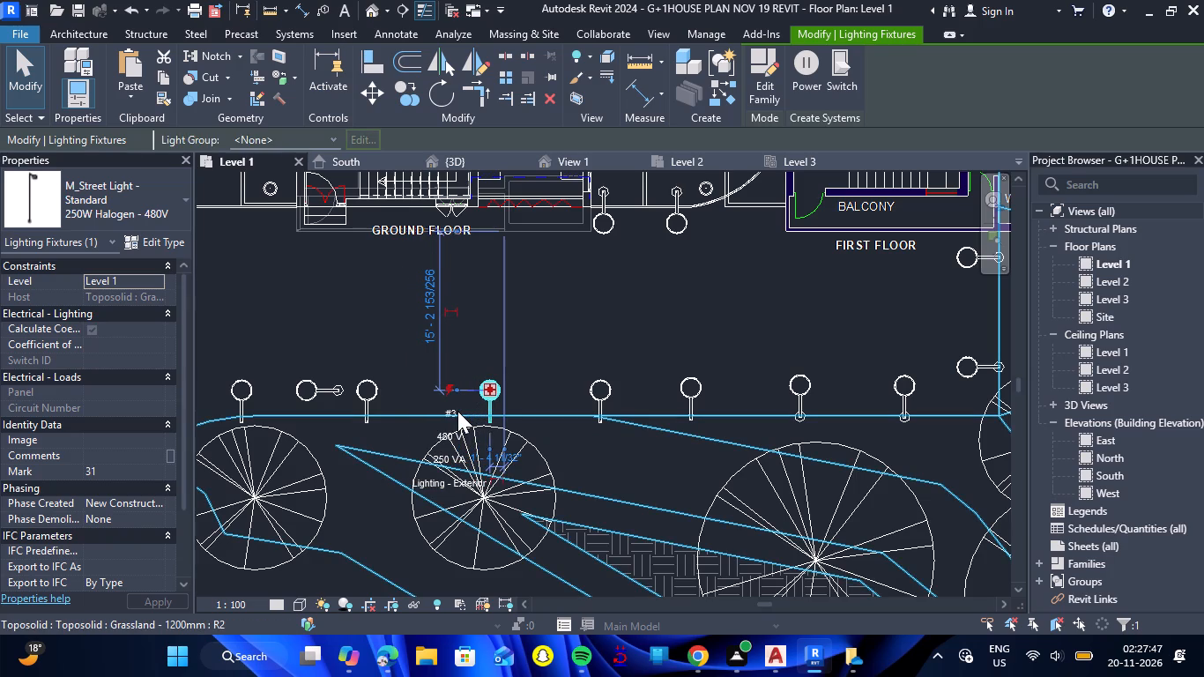
pyautogui.press('Right')
pyautogui.press('Right')
pyautogui.press('Escape')
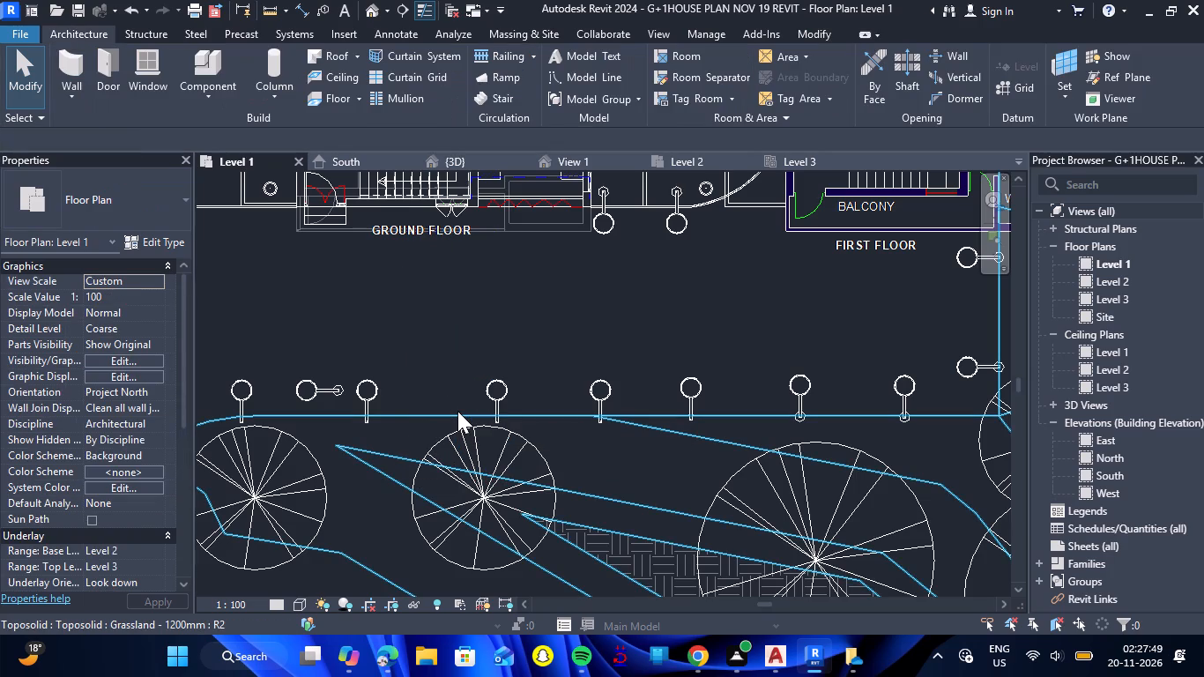
# Nudge the sixth street light from the row's FIRST FLOOR end along the garden edge toward the fifth.
pyautogui.click(363, 392)
pyautogui.press('Right')
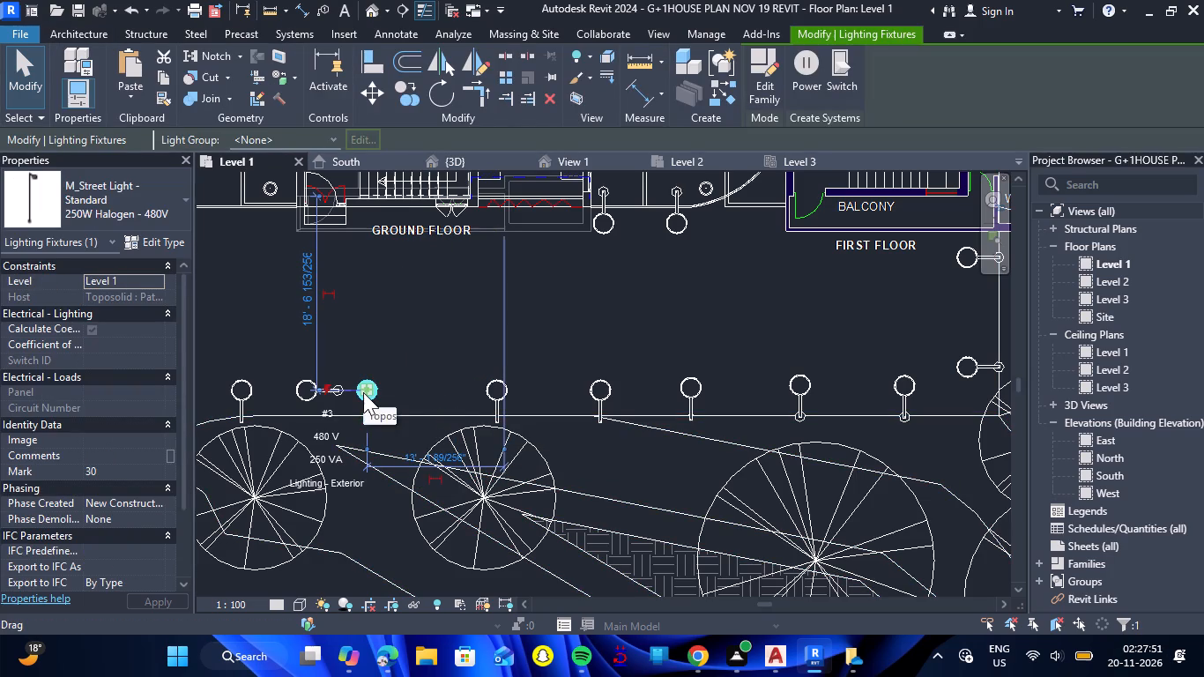
pyautogui.press('Right')
pyautogui.press('Right')
pyautogui.press('Right')
pyautogui.press('Right')
pyautogui.press('Right')
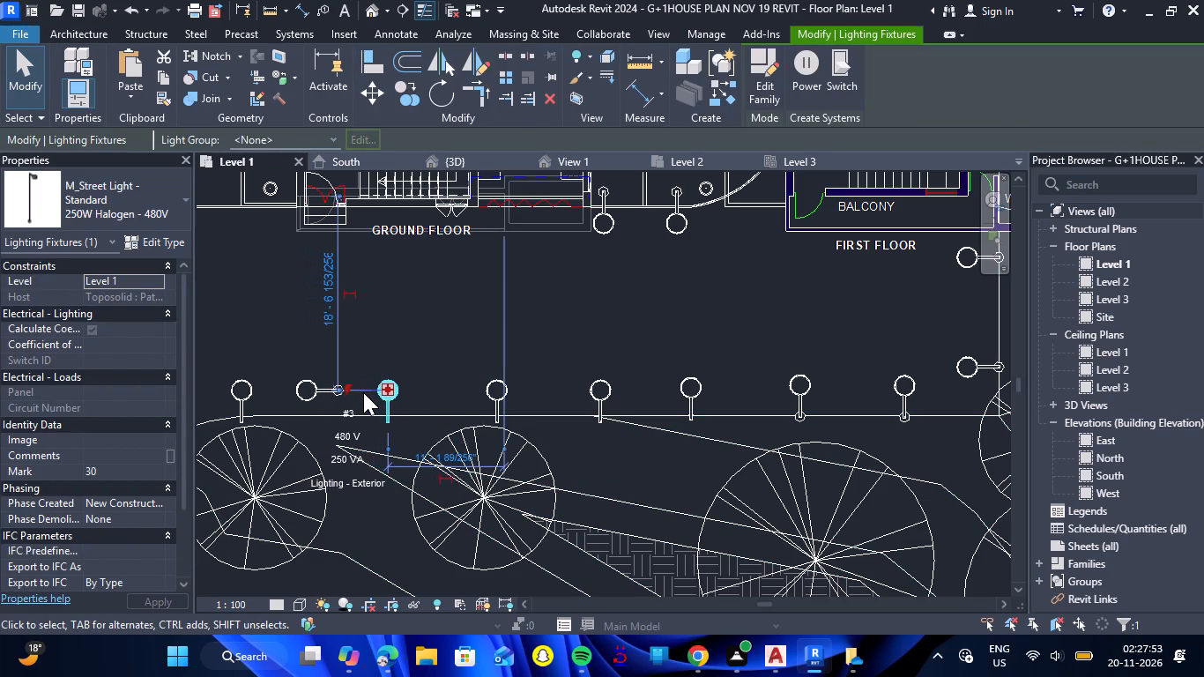
pyautogui.press('Escape')
# Rotate the sideways seventh street light so its arm points at the garden edge like its neighbours, and nudge it slightly toward the sixth.
pyautogui.click(343, 389)
pyautogui.press('space')
pyautogui.press('space')
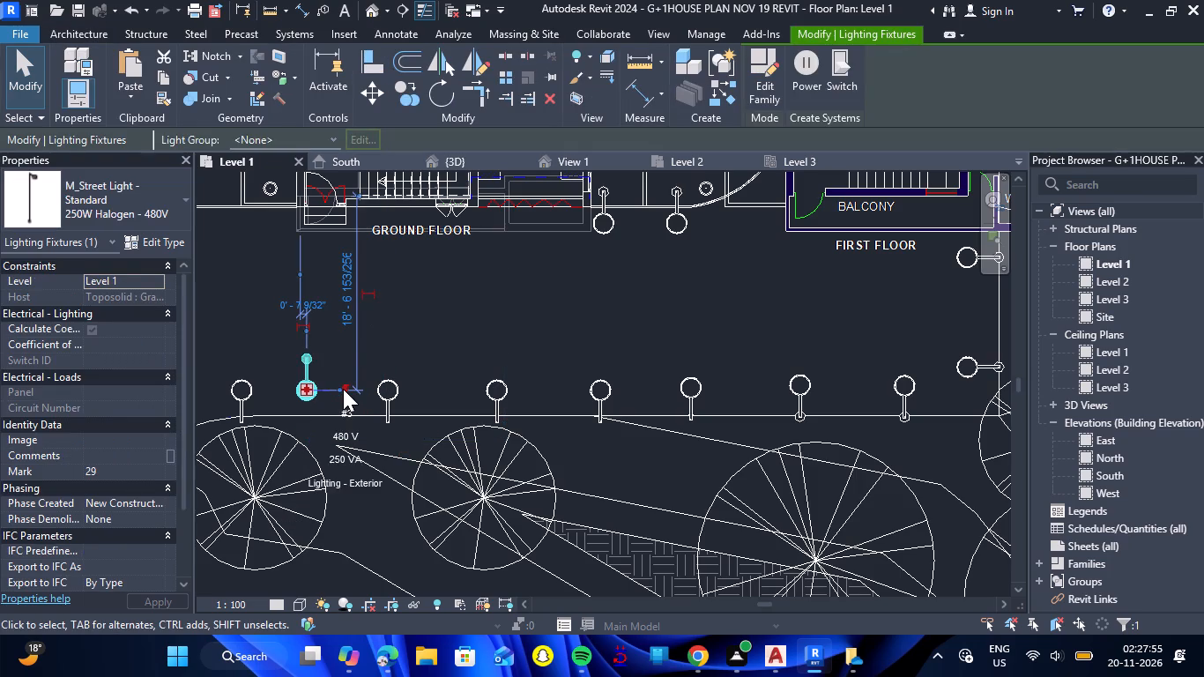
pyautogui.press('space')
pyautogui.click(343, 389)
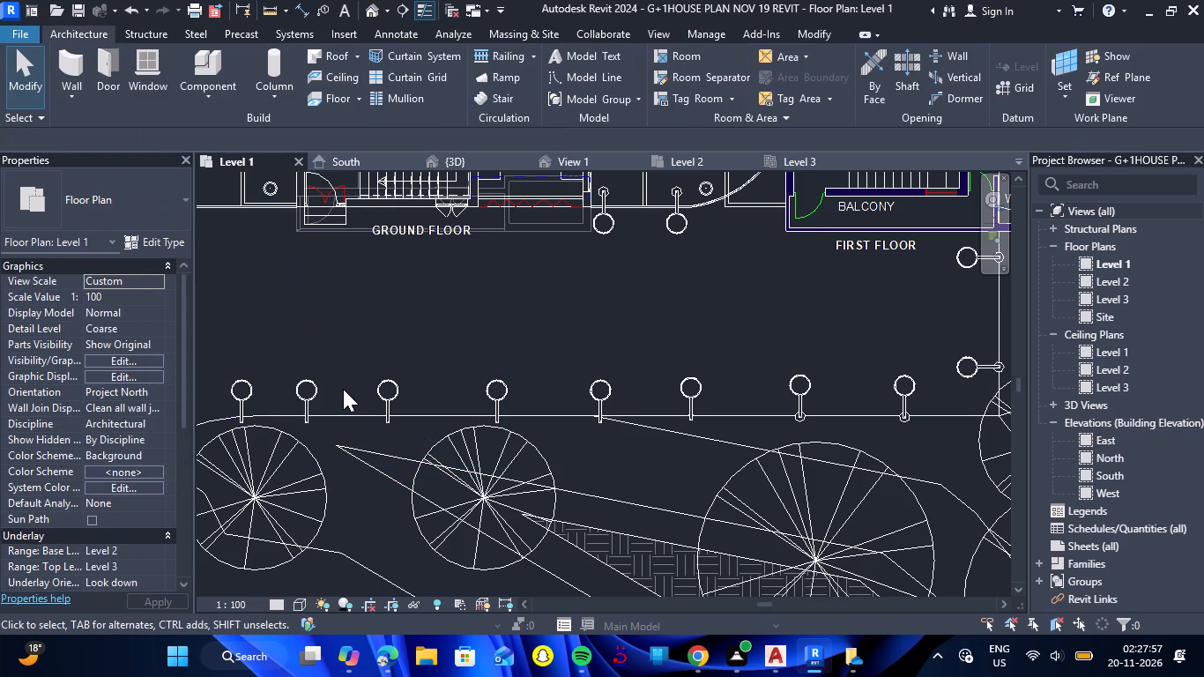
pyautogui.scroll(-4, 343, 389)
pyautogui.click(328, 389)
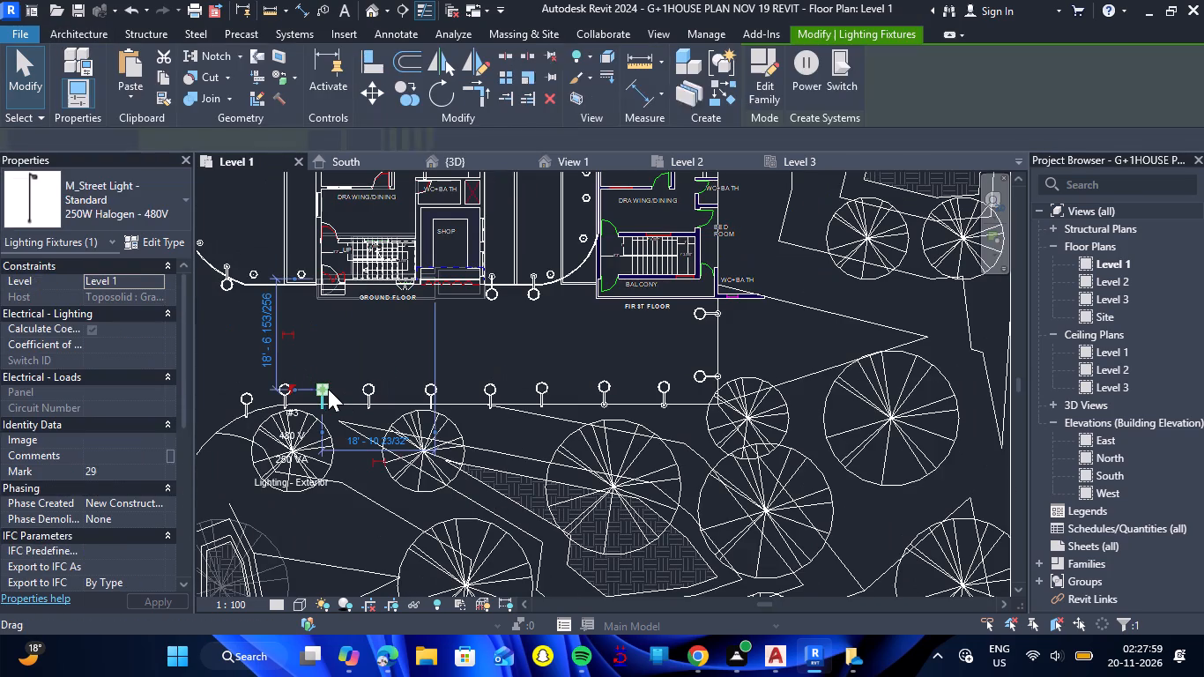
pyautogui.press('Right')
pyautogui.press('Escape')
# Examine the street light layout around the house, road, waterfront and garden in the 3D view.
pyautogui.scroll(-5, 340, 351)
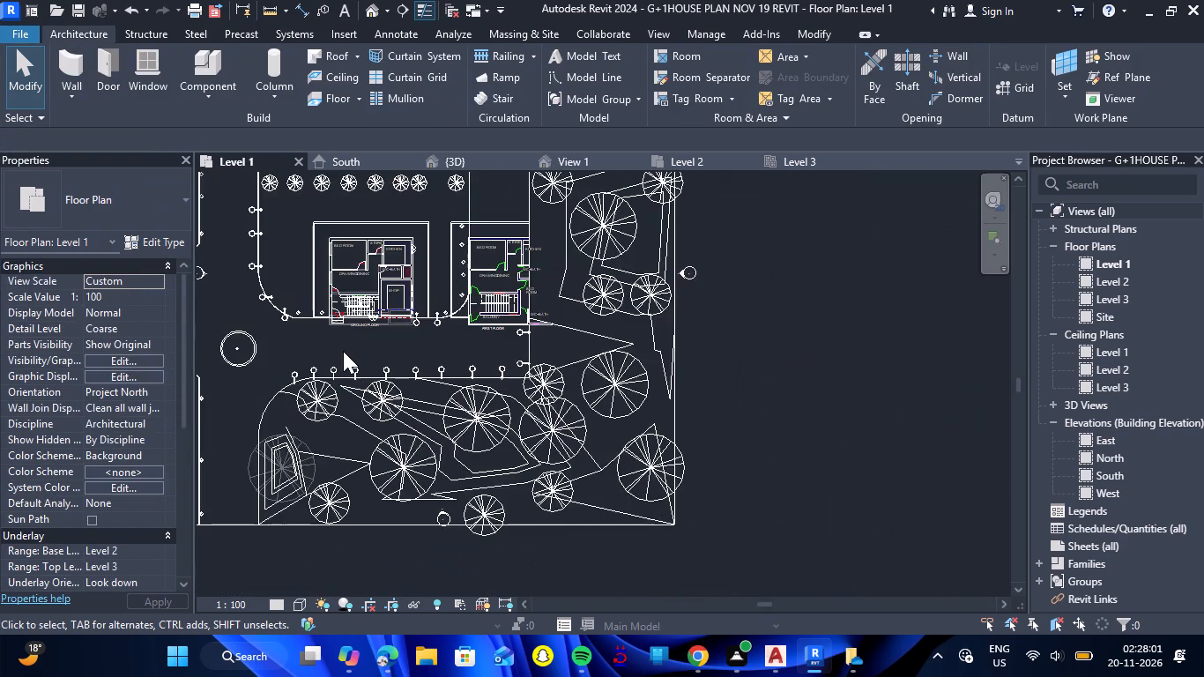
pyautogui.scroll(-3, 345, 352)
pyautogui.scroll(1, 252, 473)
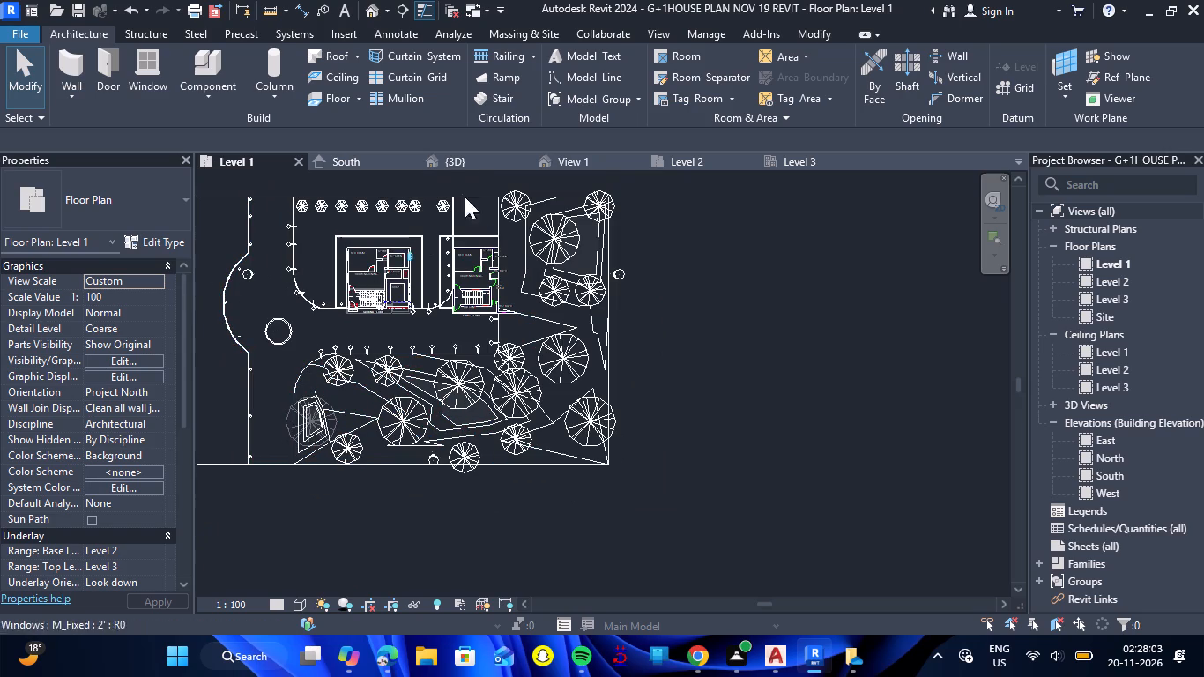
pyautogui.click(461, 167)
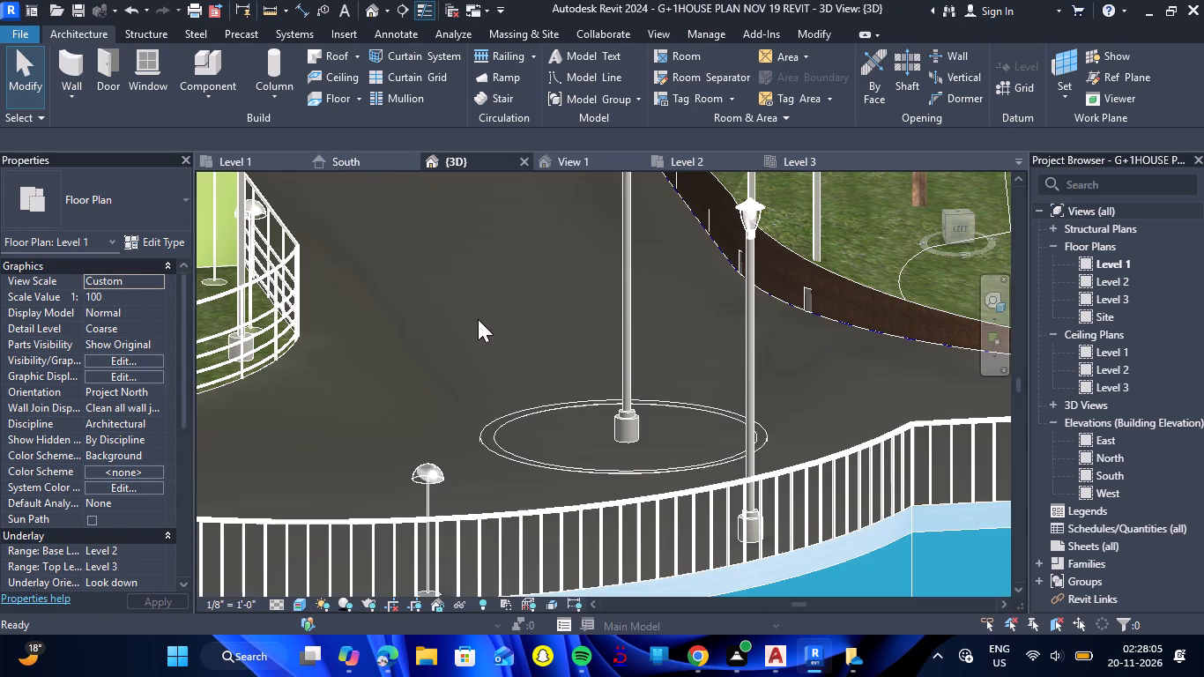
pyautogui.scroll(-8, 478, 319)
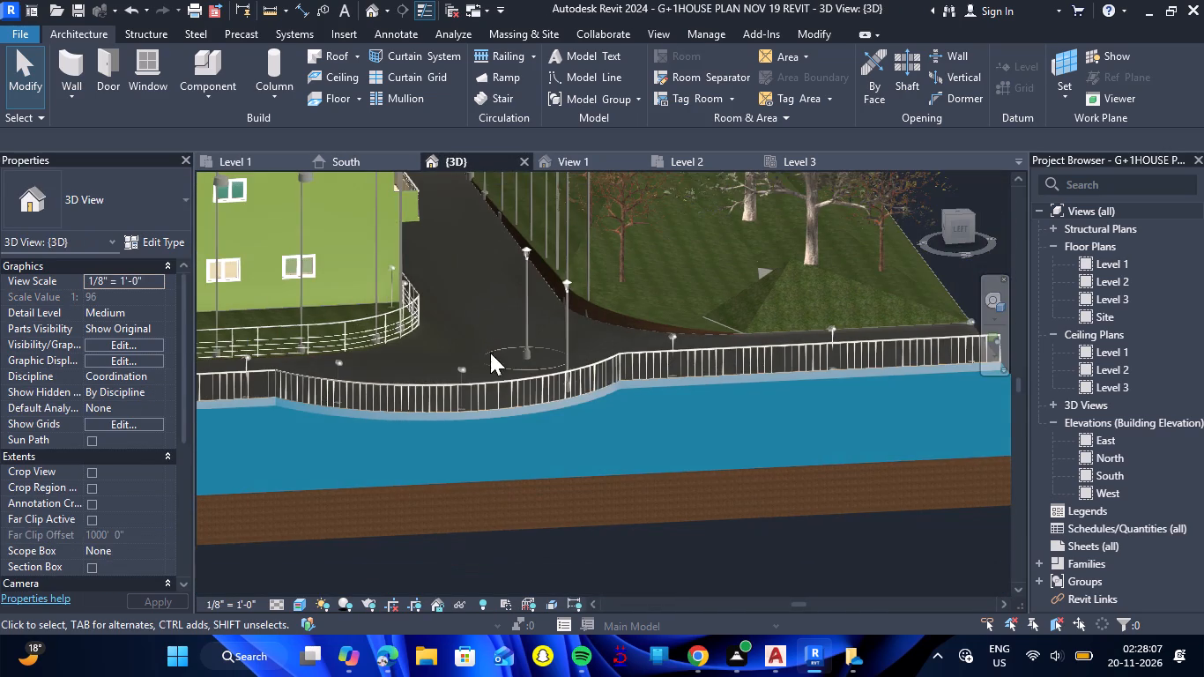
pyautogui.scroll(-2, 502, 368)
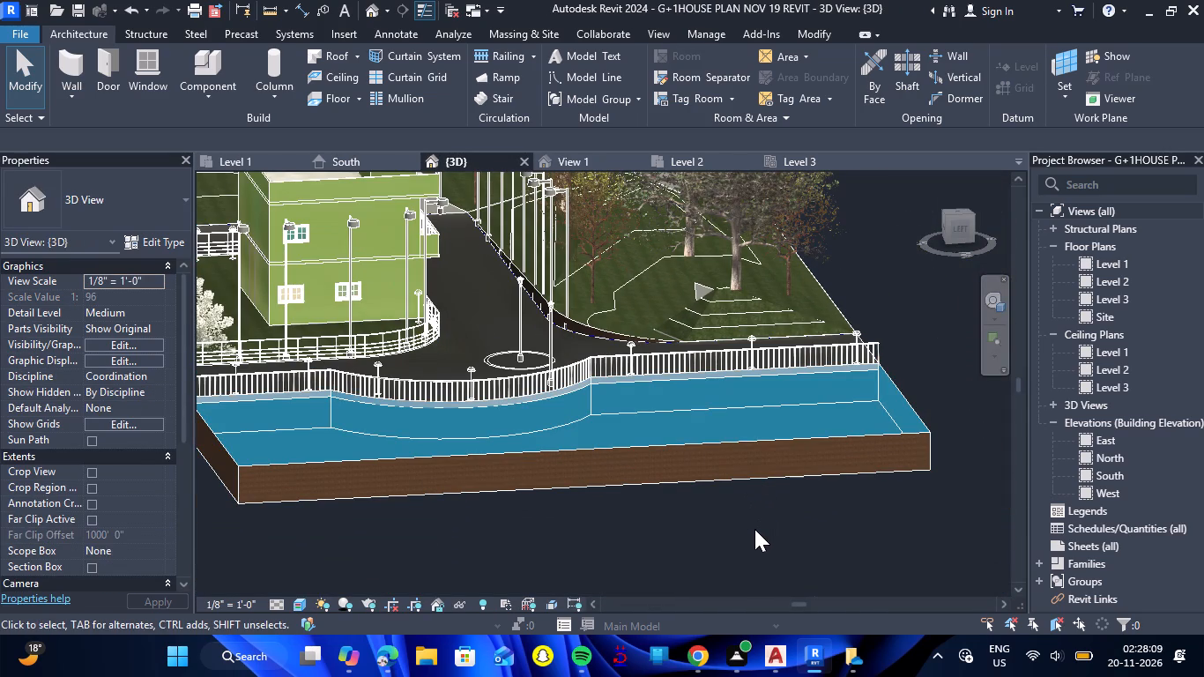
pyautogui.keyDown('shift'); pyautogui.moveTo(754, 529); pyautogui.dragTo(633, 515); pyautogui.keyUp('shift')
pyautogui.keyDown('shift'); pyautogui.moveTo(754, 529); pyautogui.dragTo(633, 515, button='right'); pyautogui.keyUp('shift')
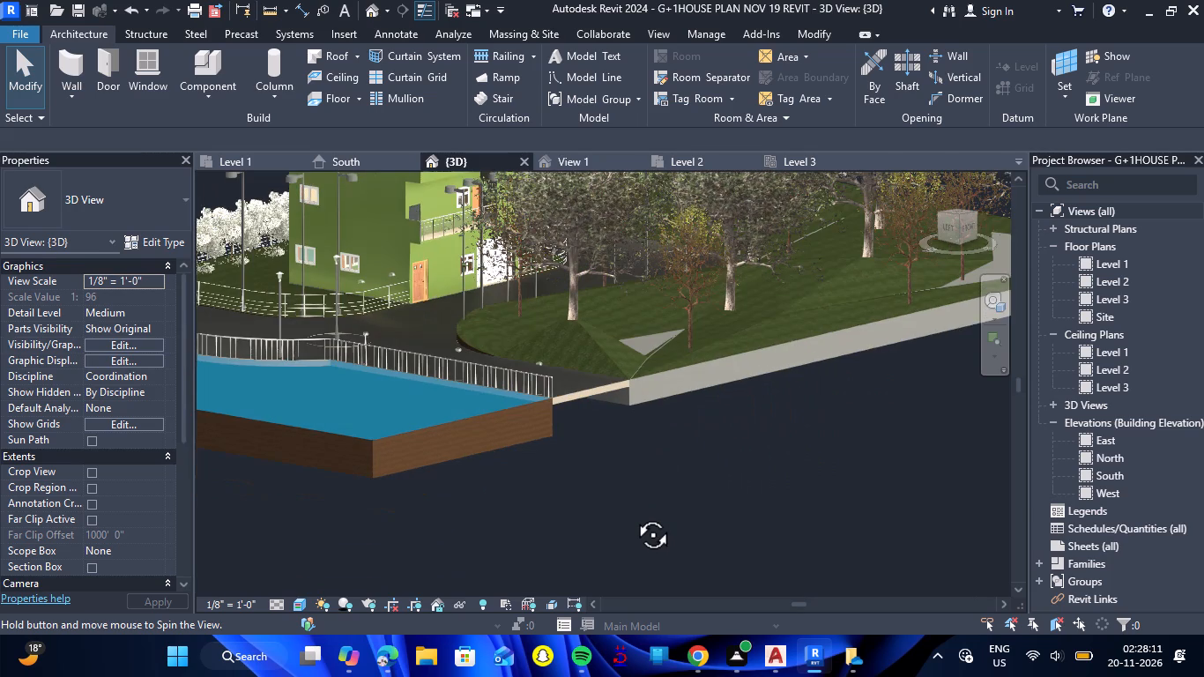
pyautogui.keyDown('shift'); pyautogui.moveTo(633, 515); pyautogui.dragTo(634, 530, button='right'); pyautogui.keyUp('shift')
pyautogui.keyDown('shift'); pyautogui.moveTo(633, 515); pyautogui.dragTo(634, 530); pyautogui.keyUp('shift')
pyautogui.scroll(-5, 655, 509)
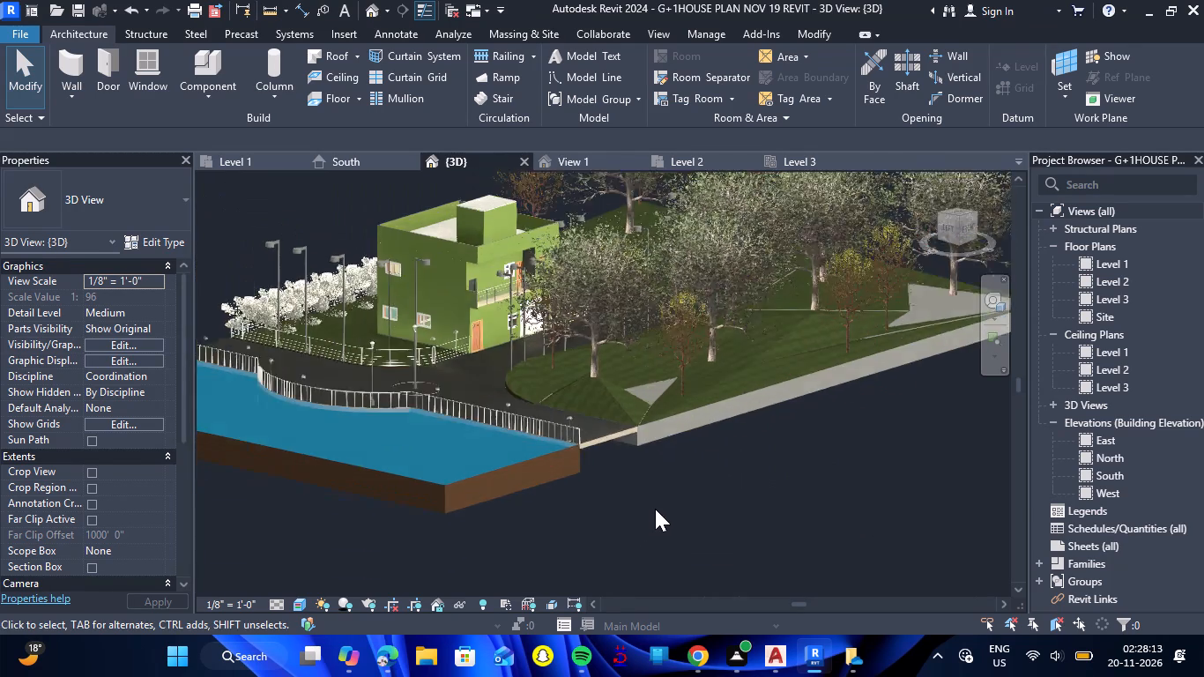
pyautogui.scroll(3, 372, 282)
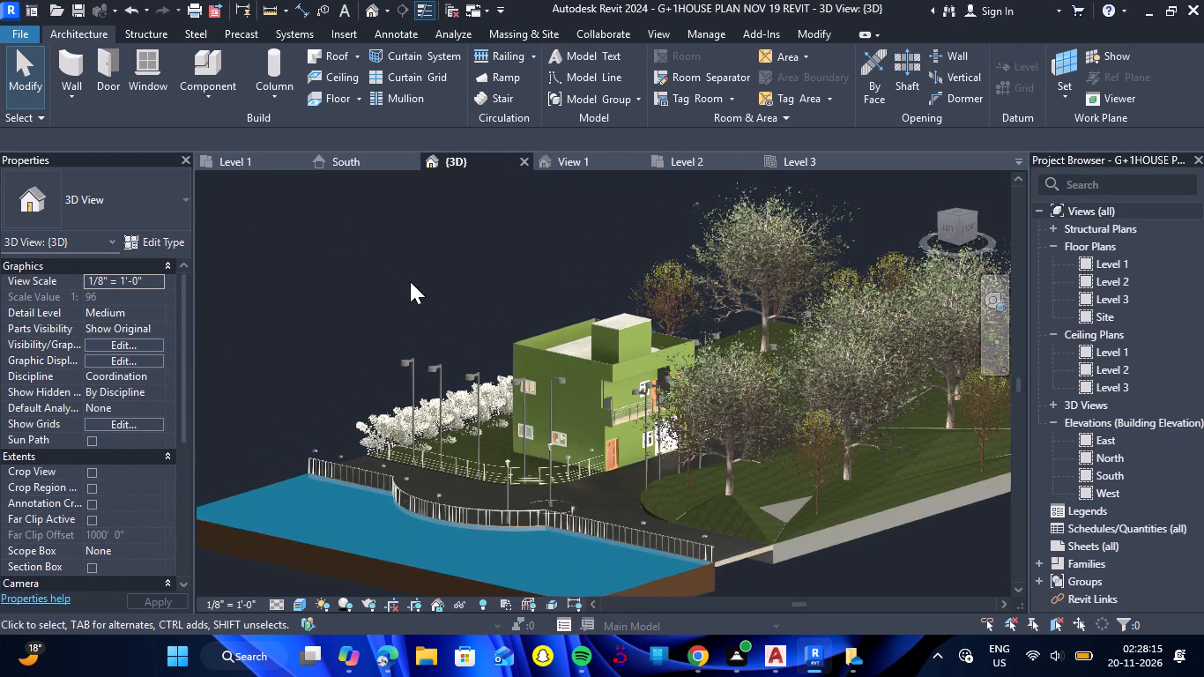
# Temporarily hide the four Scarlet Oak 12.5 Meters trees that block the view of the garden-edge street lights in 3D.
pyautogui.click(732, 383)
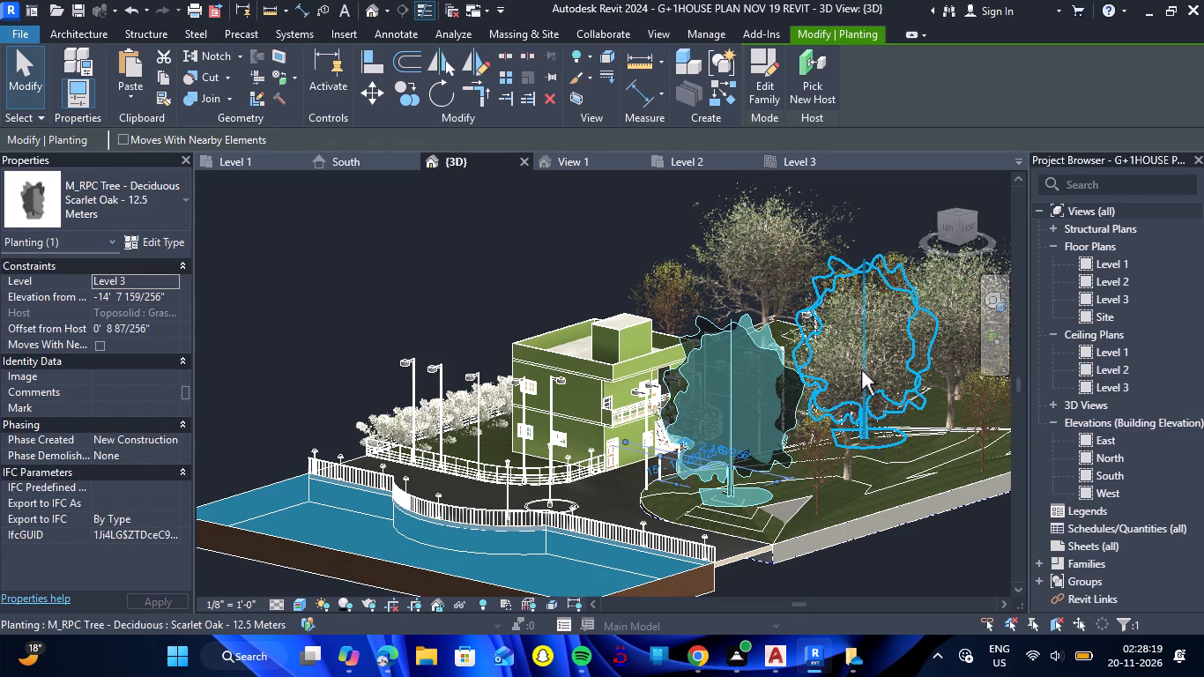
pyautogui.keyDown('ctrl'); pyautogui.click(855, 364); pyautogui.keyUp('ctrl')
pyautogui.keyDown('ctrl'); pyautogui.click(902, 301); pyautogui.keyUp('ctrl')
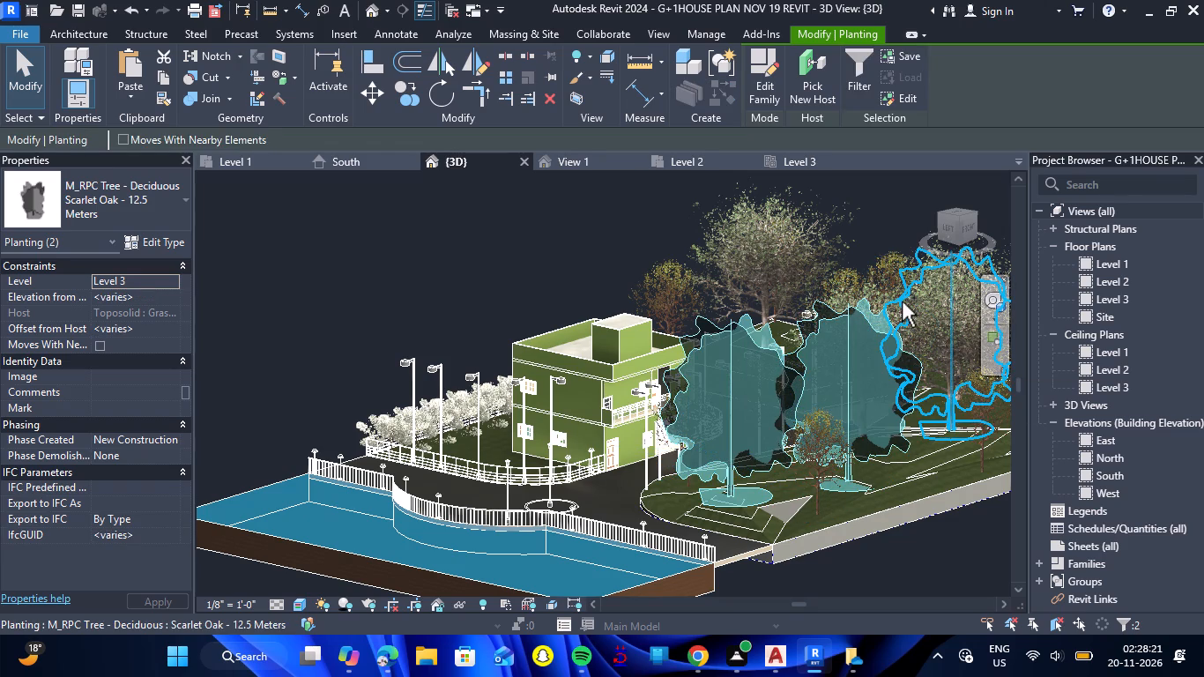
pyautogui.keyDown('ctrl'); pyautogui.click(871, 289); pyautogui.keyUp('ctrl')
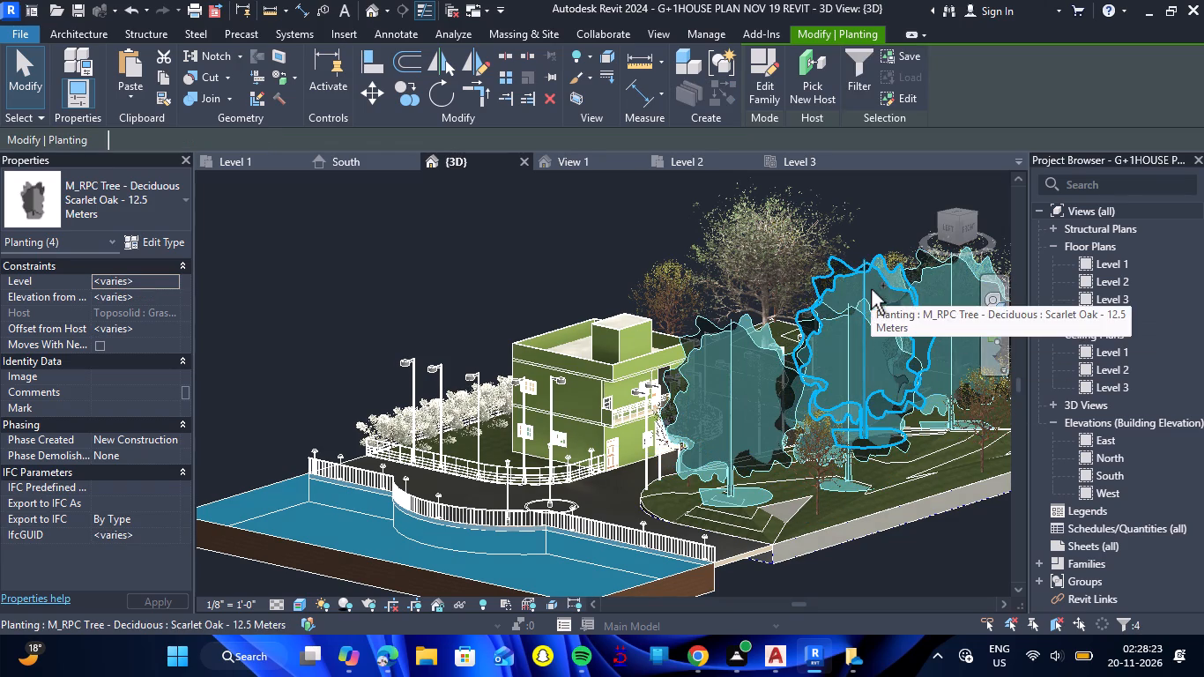
pyautogui.write('HH')
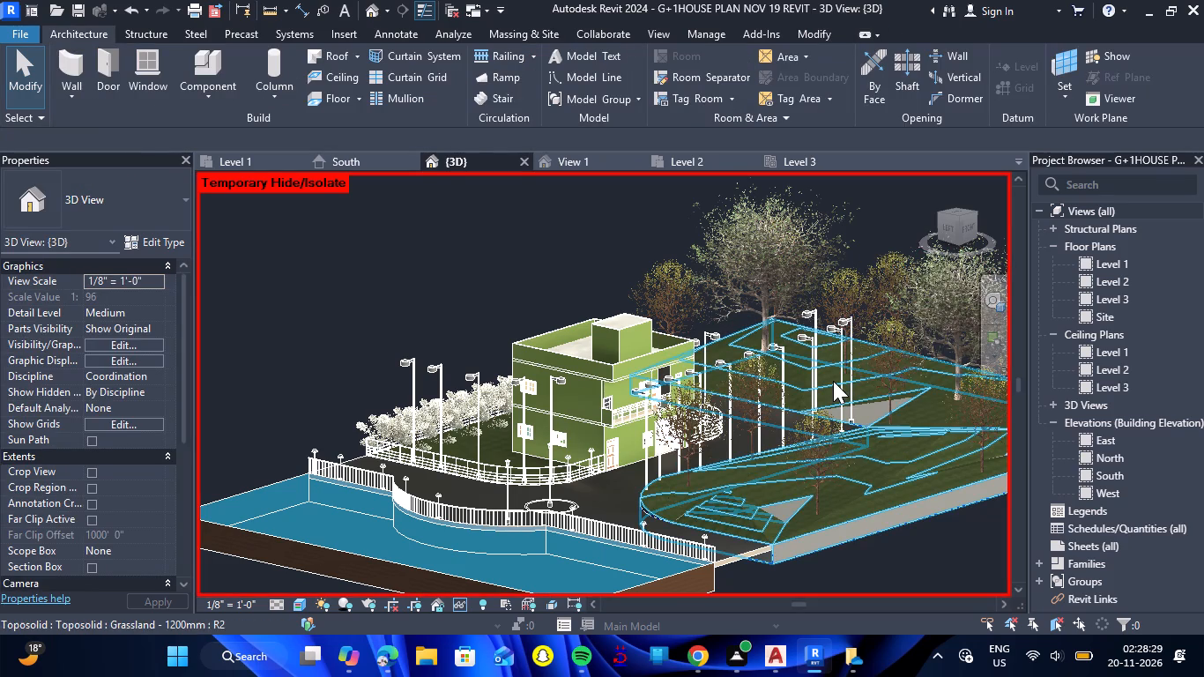
# Frame the house and garden street lights in 3D and render the view with the current night settings.
pyautogui.scroll(3, 895, 318)
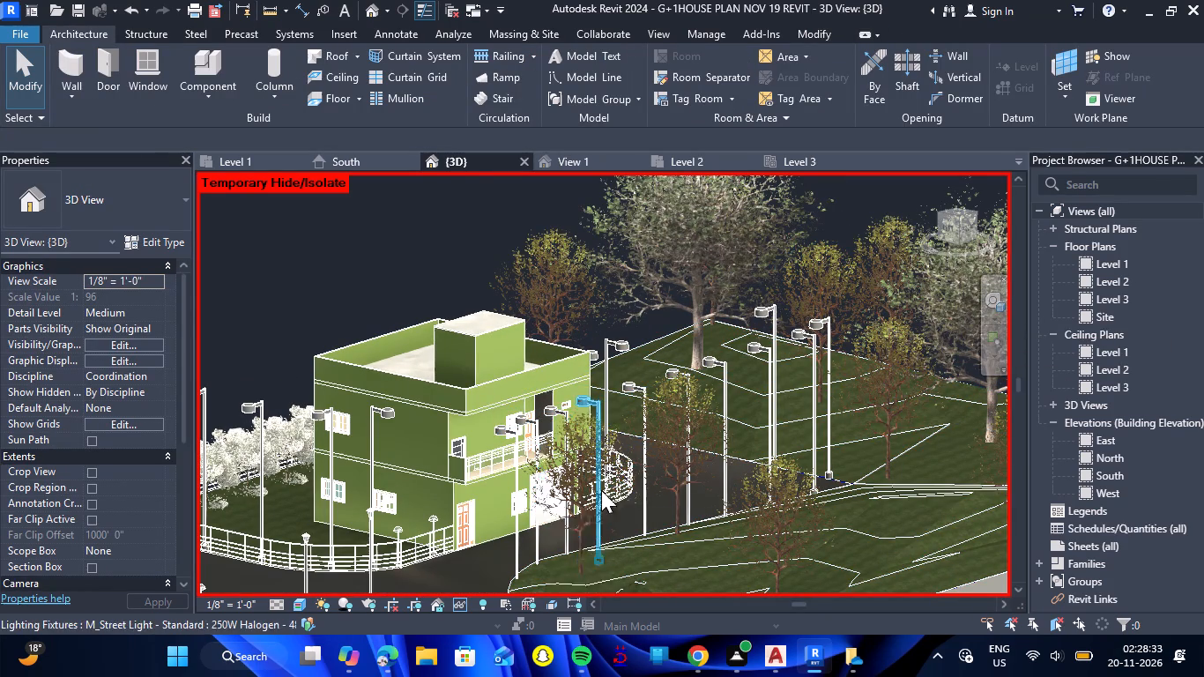
pyautogui.scroll(-3, 680, 490)
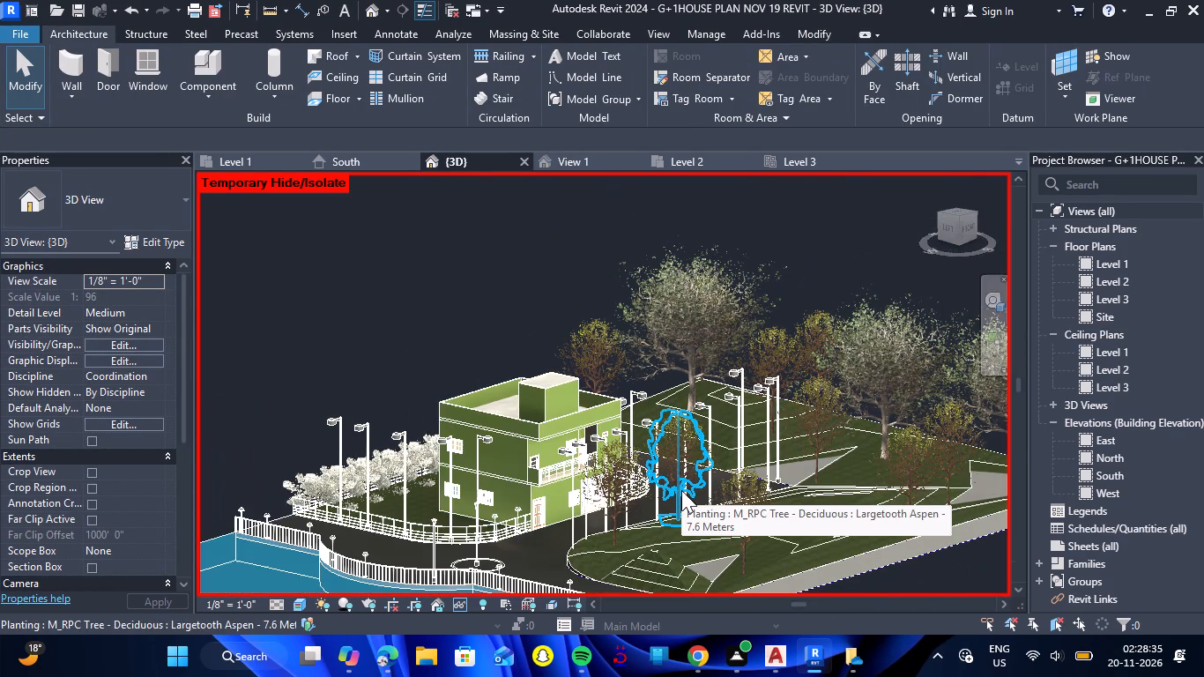
pyautogui.write('RR')
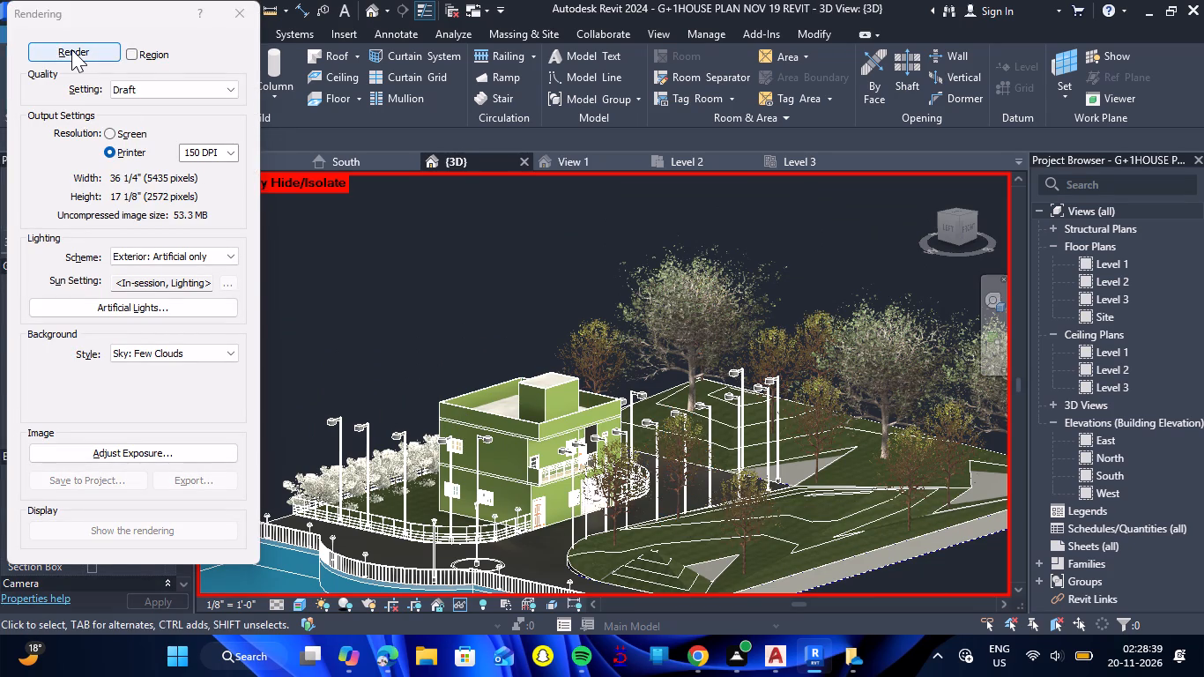
pyautogui.click(71, 49)
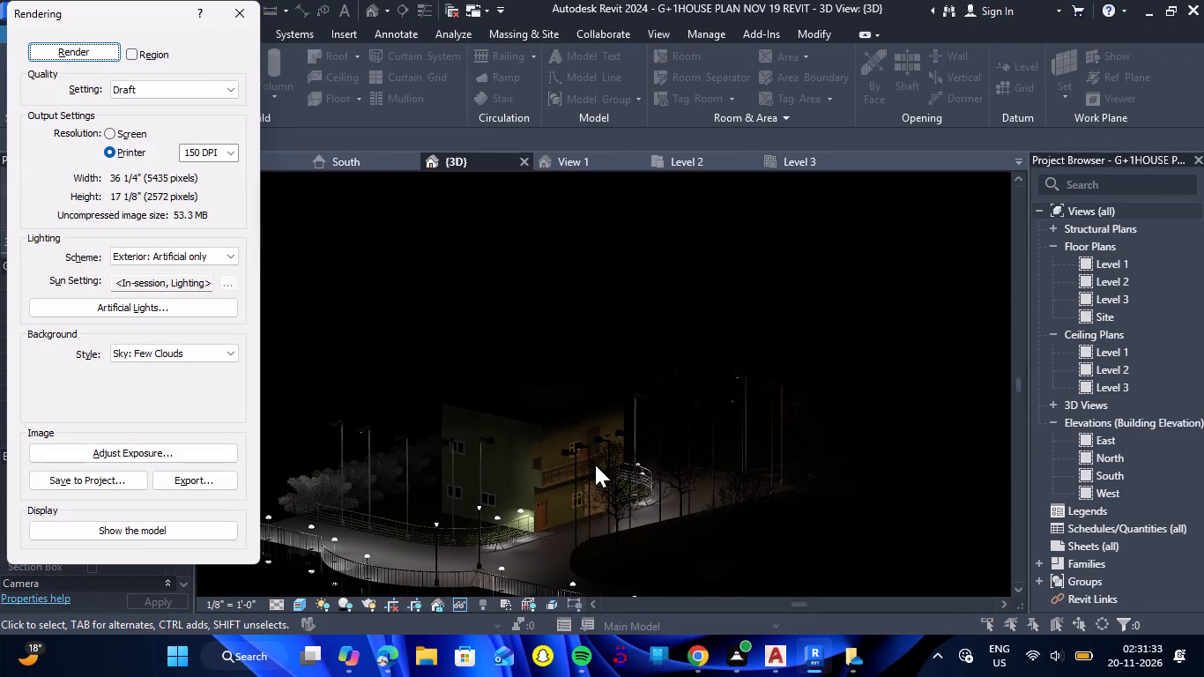
# Inspect how the lights illuminate the house, road and garden in the rendering, and close the rendering.
pyautogui.scroll(7, 502, 523)
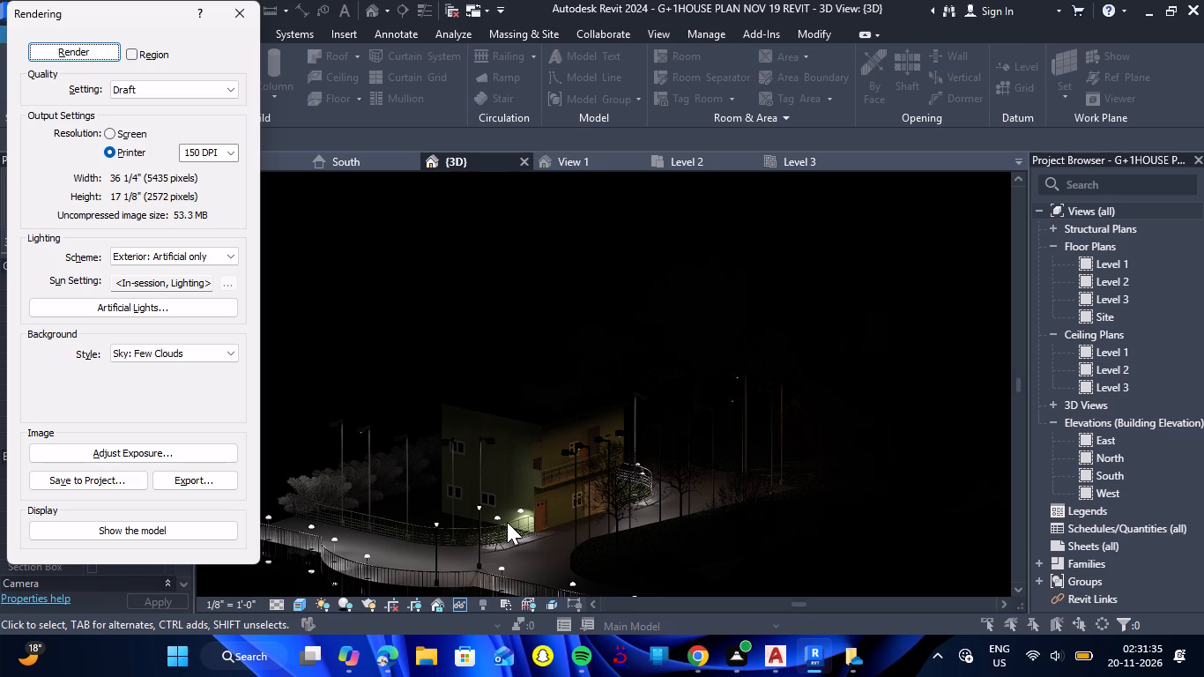
pyautogui.scroll(1, 524, 502)
pyautogui.scroll(-2, 524, 491)
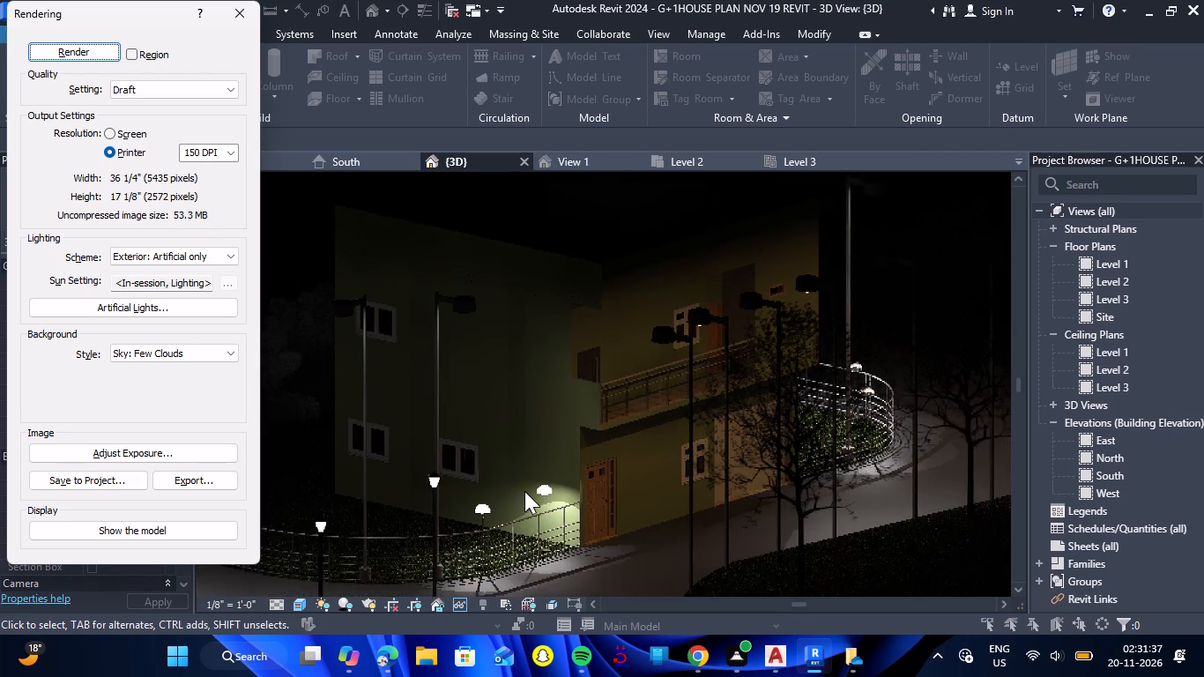
pyautogui.scroll(-2, 524, 491)
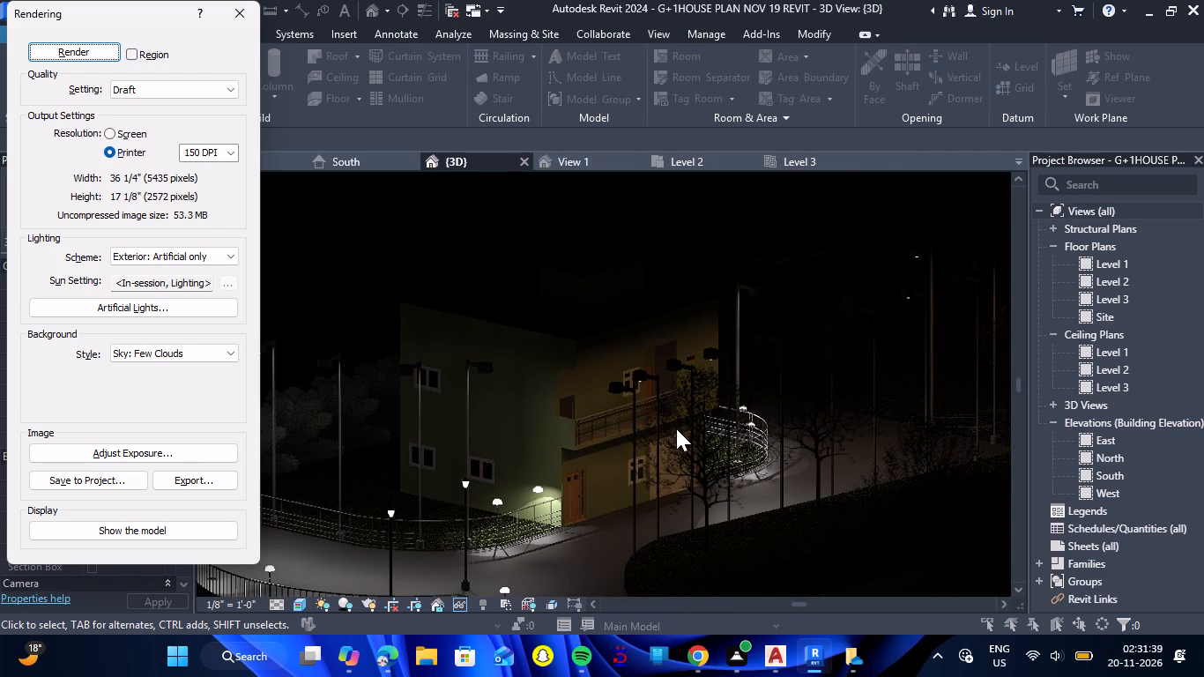
pyautogui.scroll(-2, 676, 428)
pyautogui.scroll(-1, 802, 345)
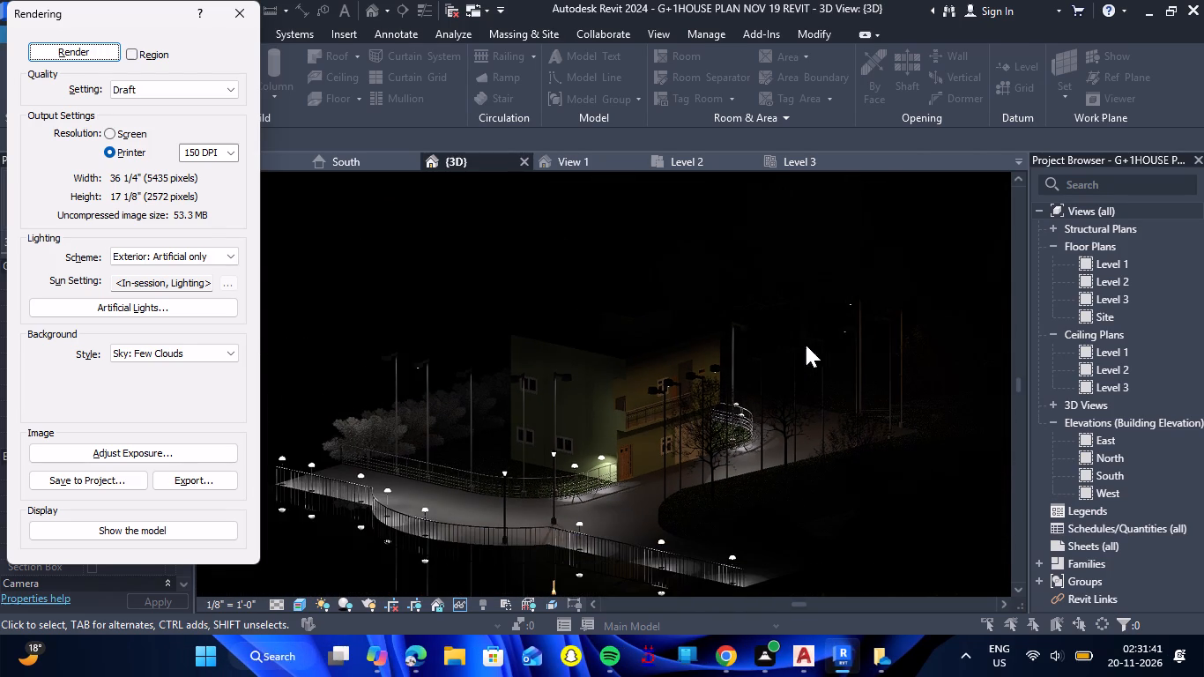
pyautogui.scroll(2, 829, 336)
pyautogui.scroll(-1, 829, 336)
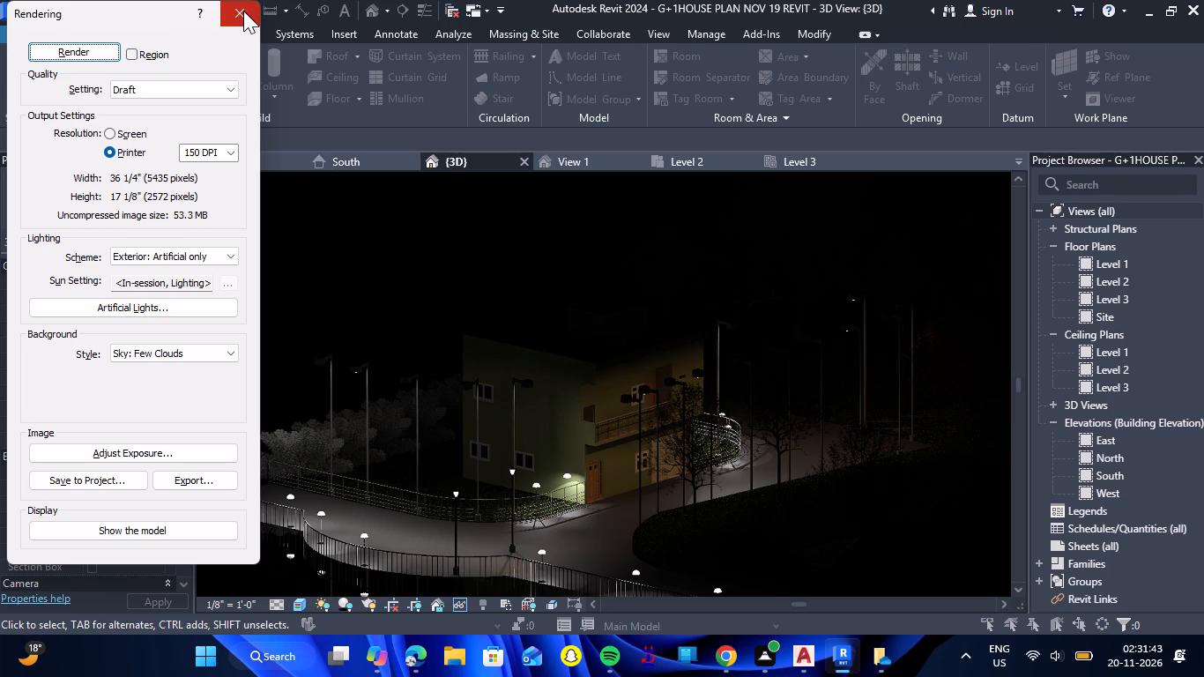
pyautogui.click(243, 11)
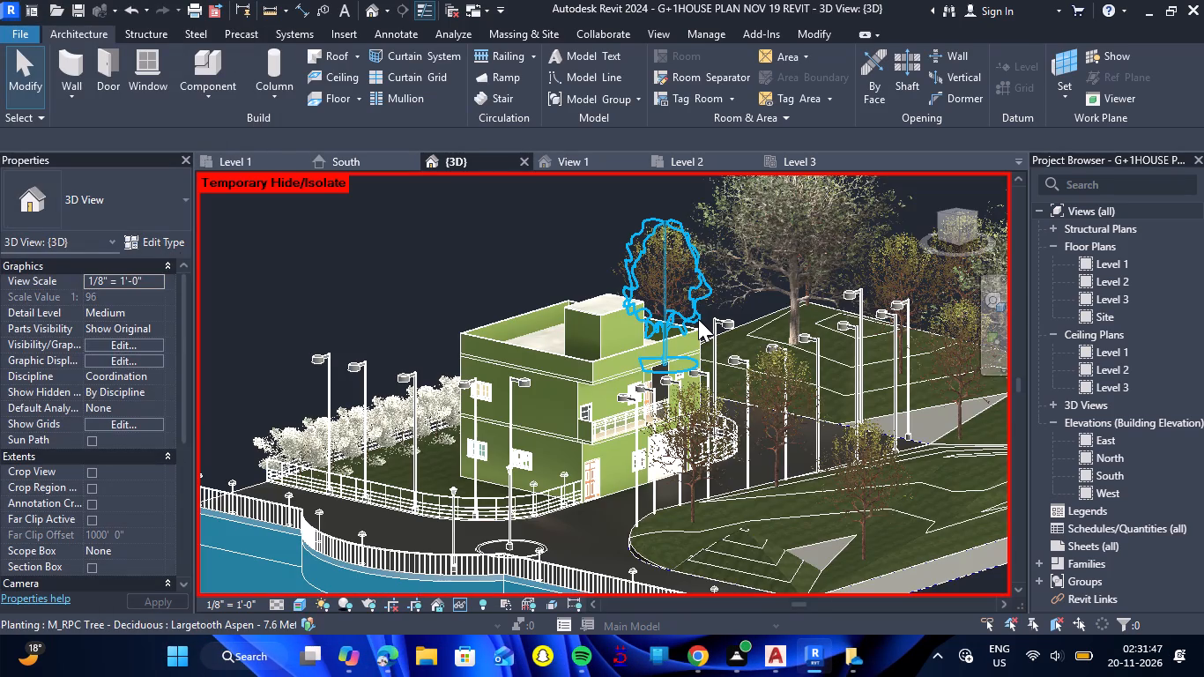
# Set the initial color of the garden street light's type, 250W Halogen - 480V, to the D65 Reference White preset.
pyautogui.click(732, 360)
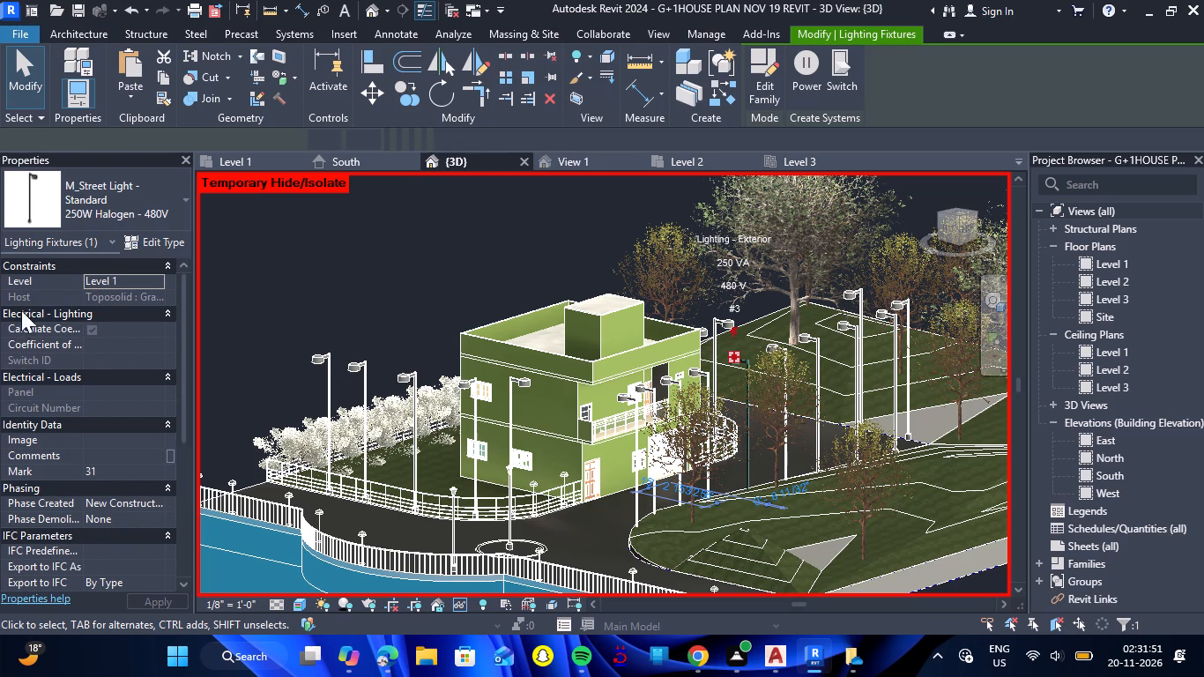
pyautogui.click(143, 244)
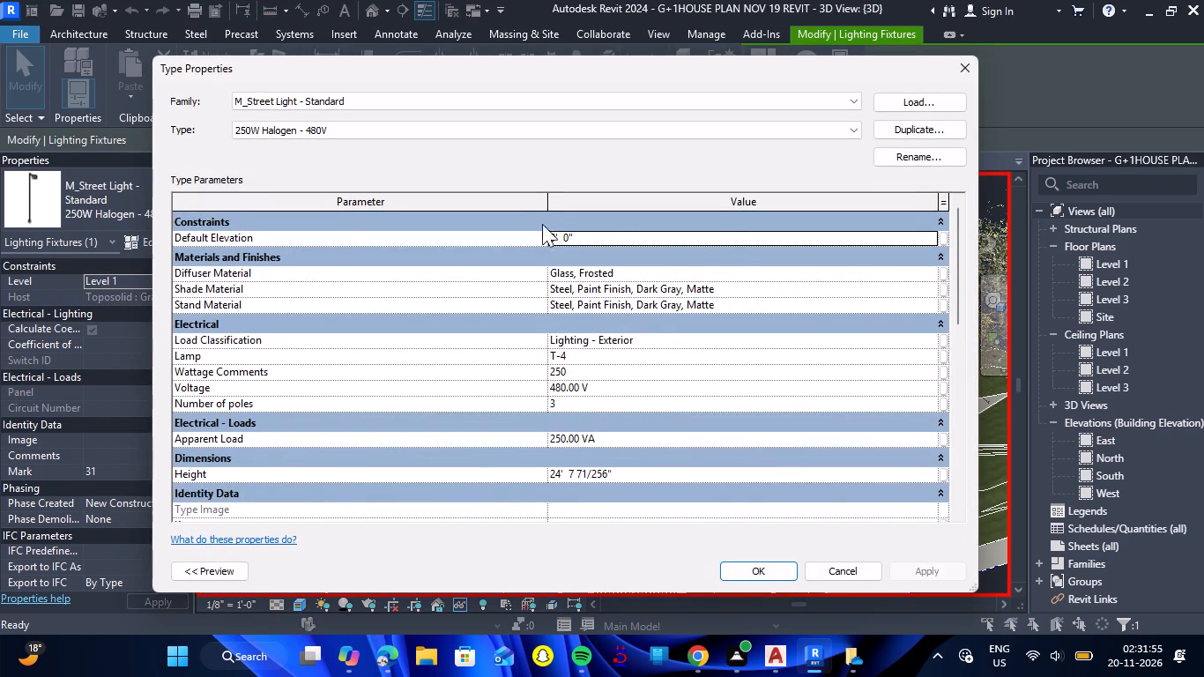
pyautogui.scroll(-8, 710, 335)
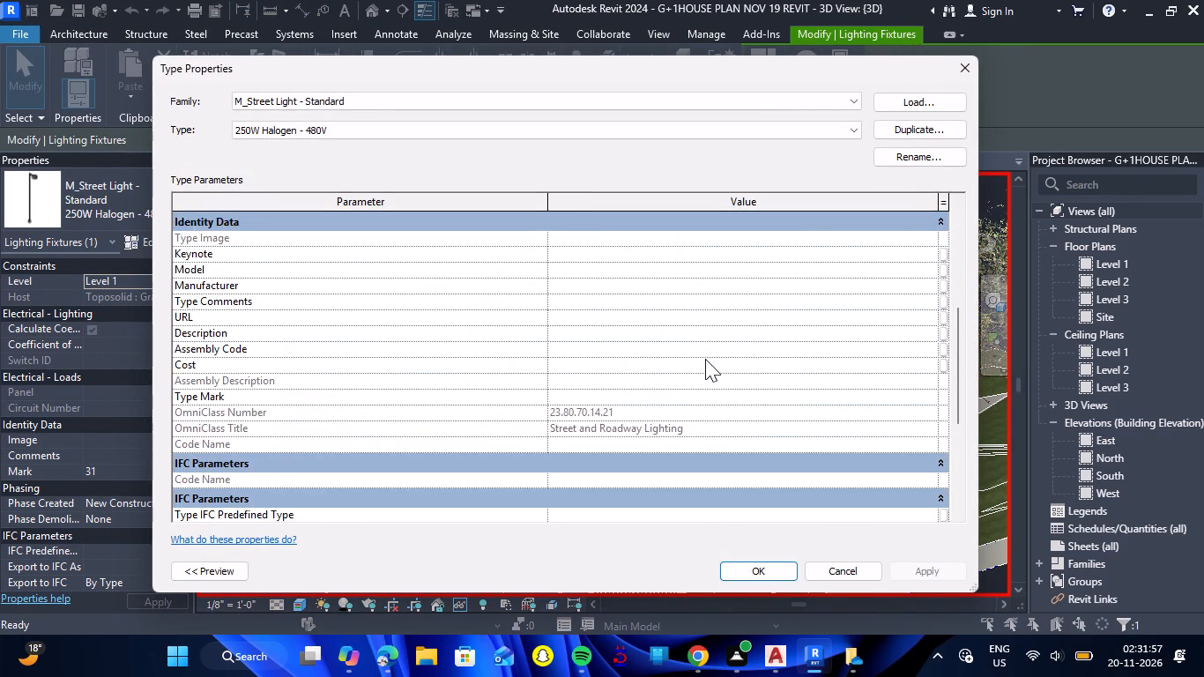
pyautogui.scroll(-11, 705, 359)
pyautogui.click(763, 444)
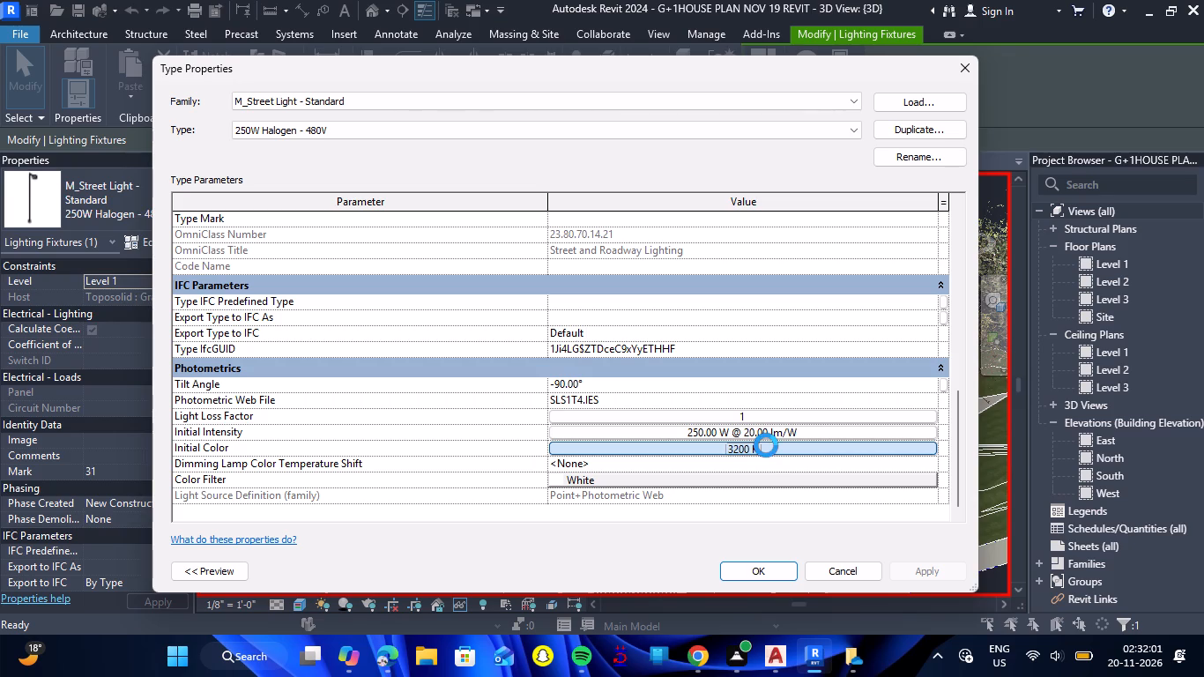
pyautogui.click(652, 388)
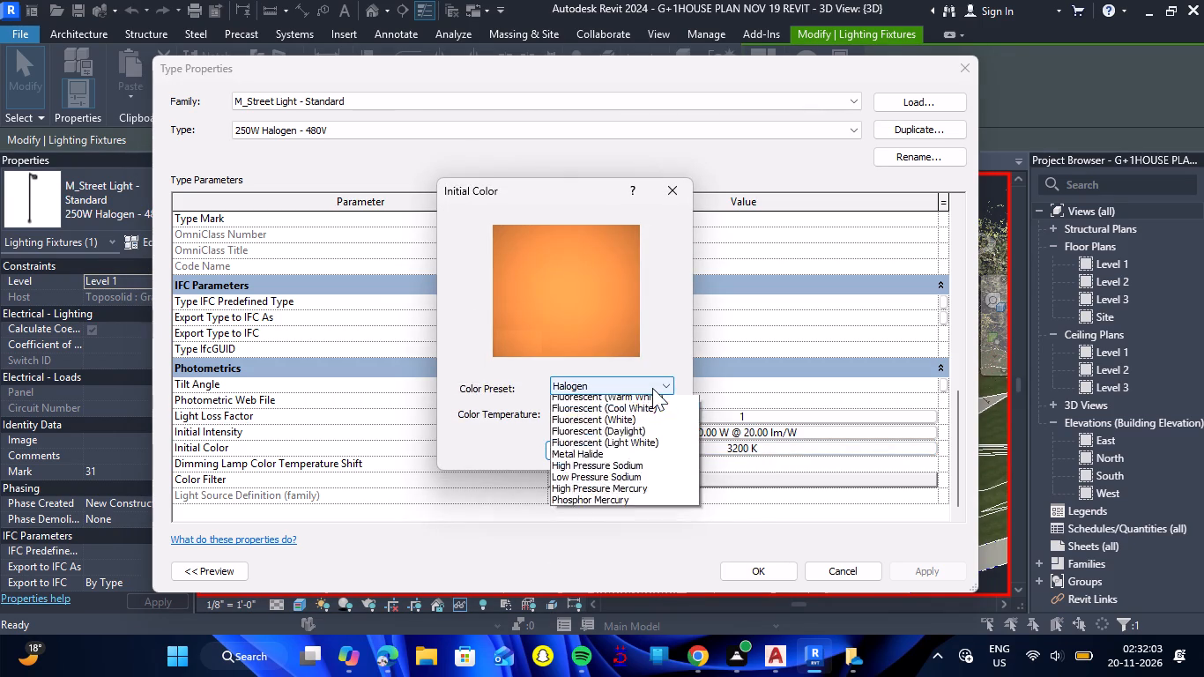
pyautogui.click(617, 424)
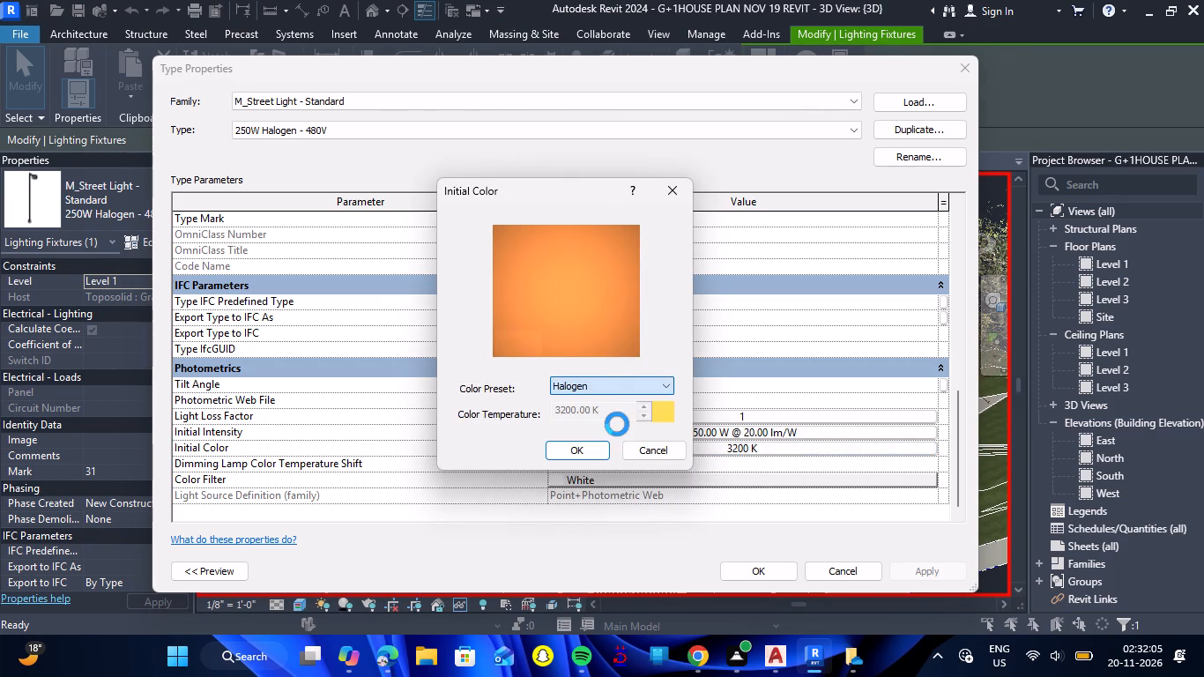
pyautogui.click(640, 391)
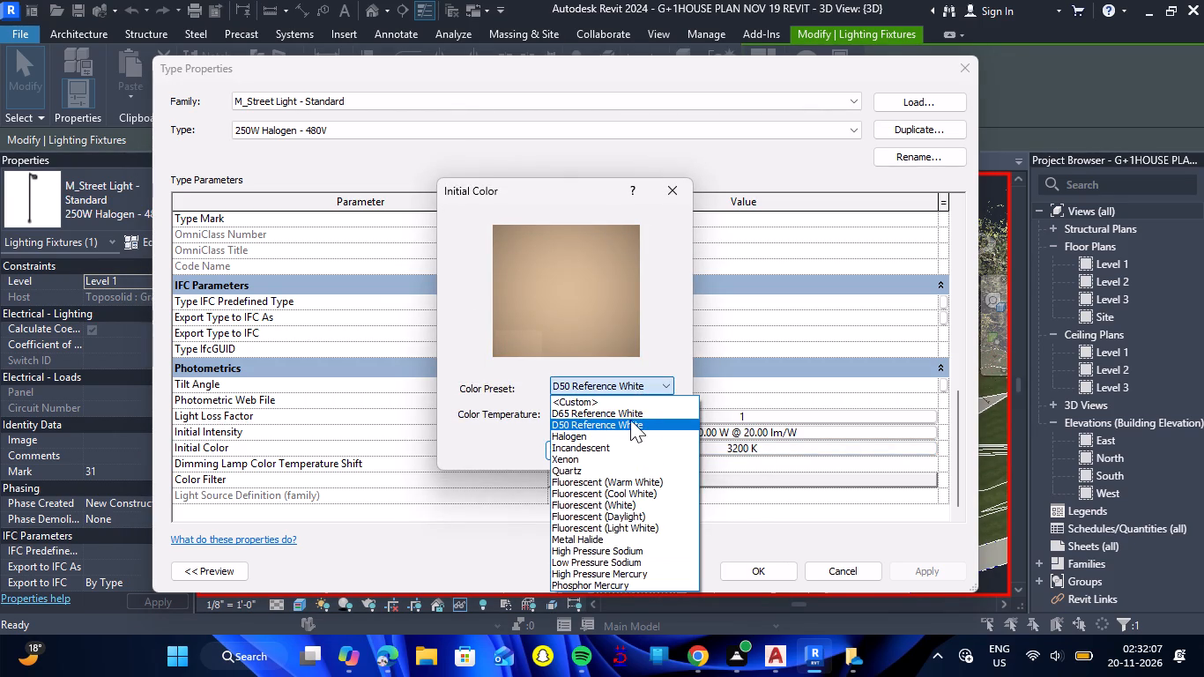
pyautogui.click(630, 415)
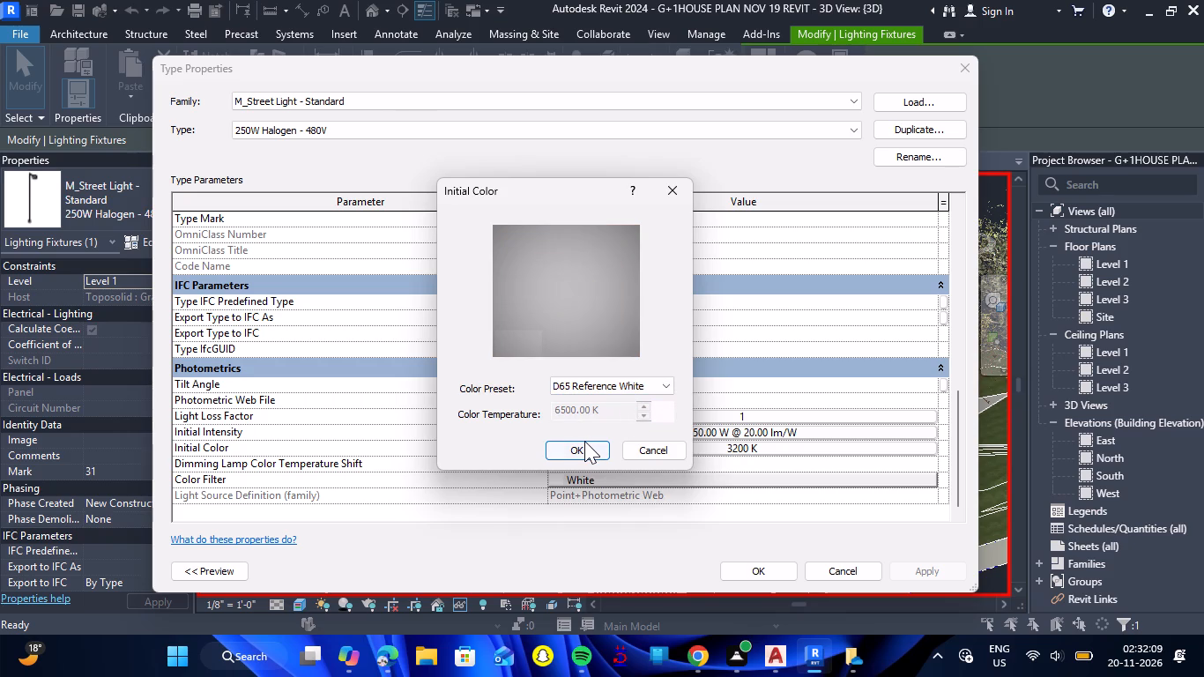
pyautogui.doubleClick(584, 441)
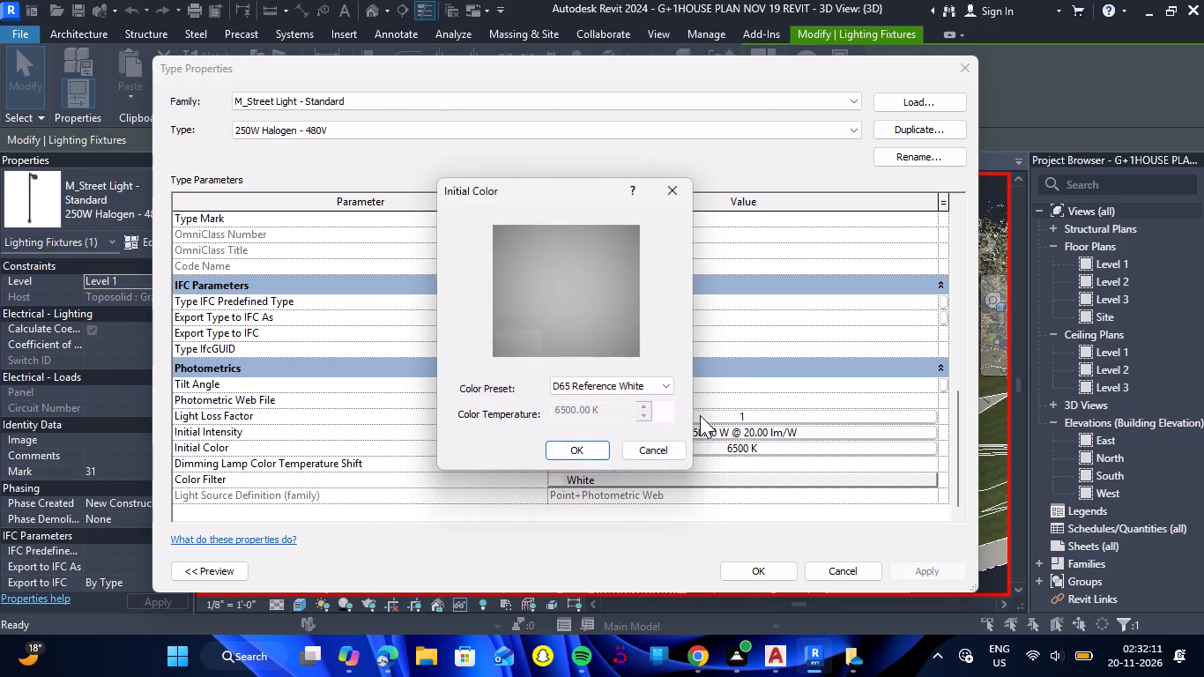
pyautogui.click(592, 447)
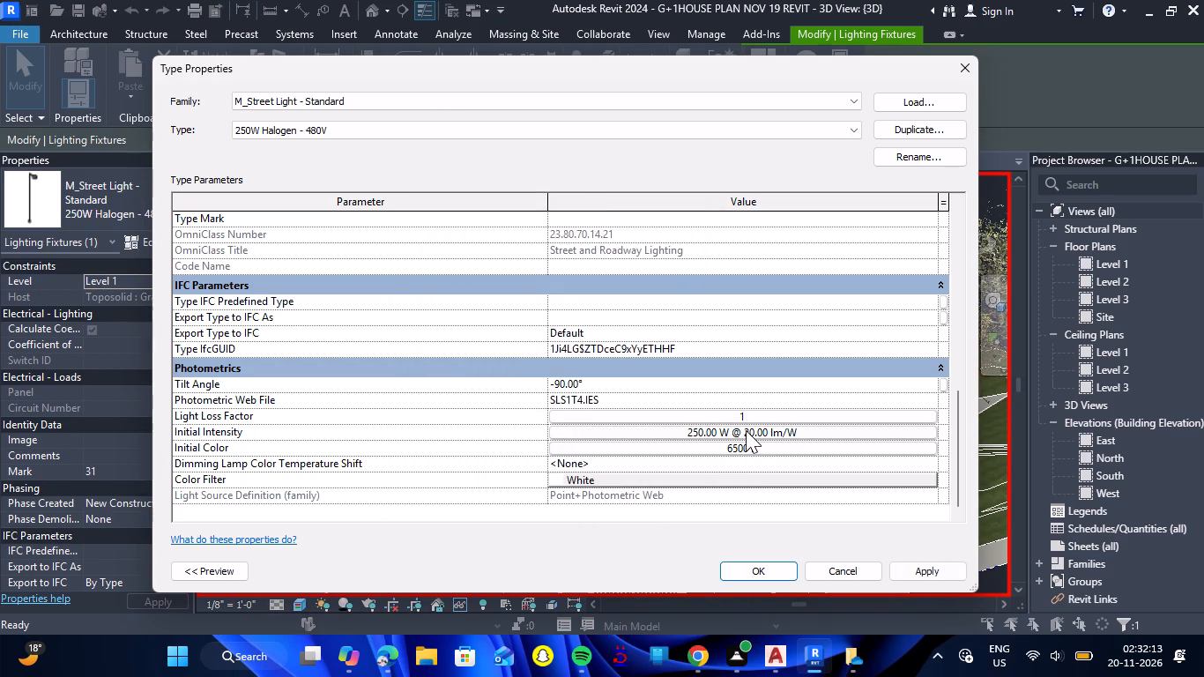
# Set the street light type's initial intensity to a wattage of 1000 W with an efficacy of 100 lm/W.
pyautogui.doubleClick(746, 430)
pyautogui.moveTo(660, 257); pyautogui.dragTo(550, 264)
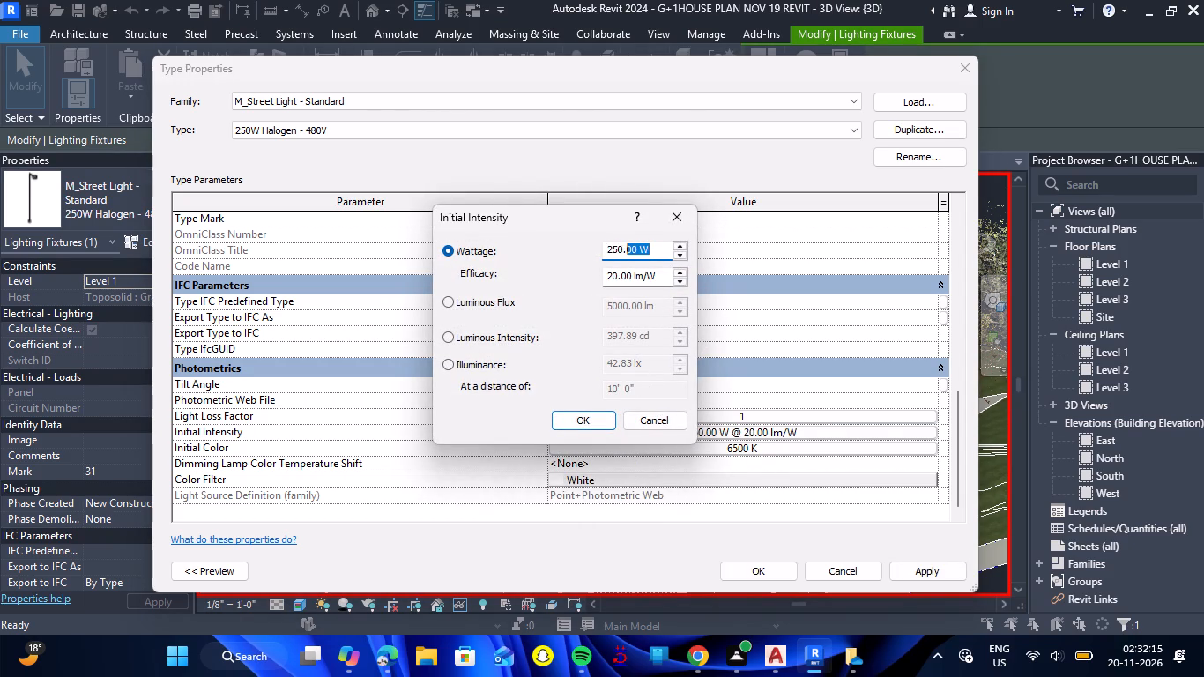
pyautogui.moveTo(550, 264); pyautogui.dragTo(544, 265)
pyautogui.press('8')
pyautogui.press('BackSpace')
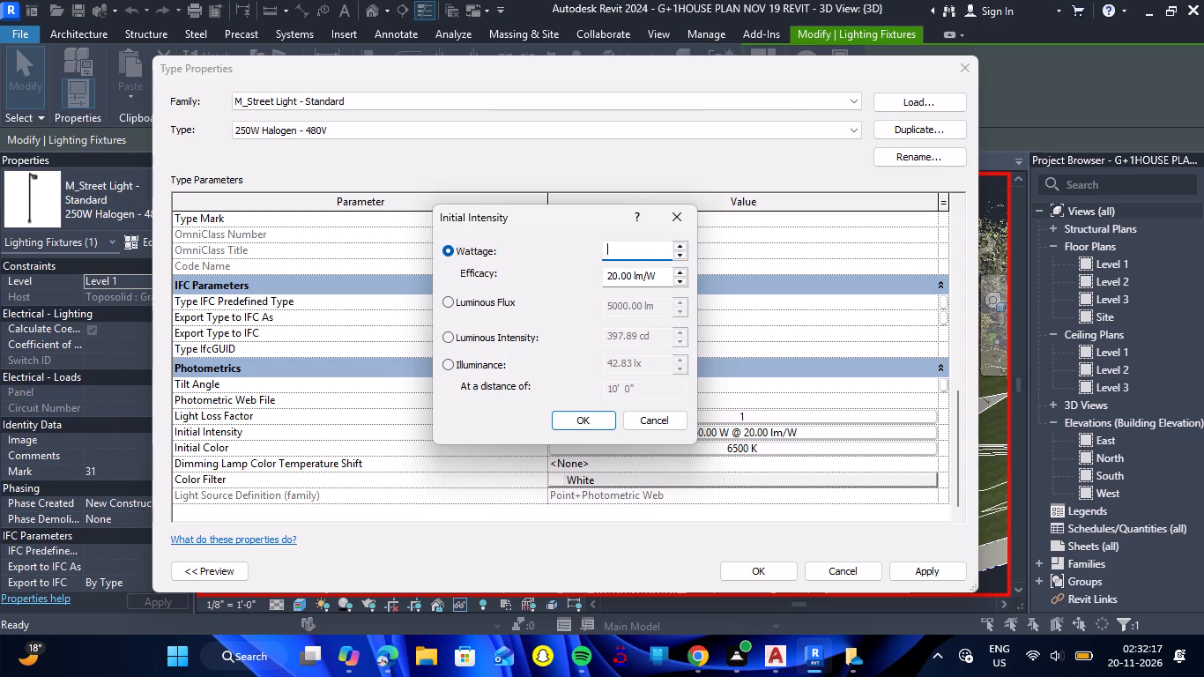
pyautogui.press('BackSpace')
pyautogui.press('BackSpace')
pyautogui.press('1')
pyautogui.write('000')
pyautogui.click(617, 278)
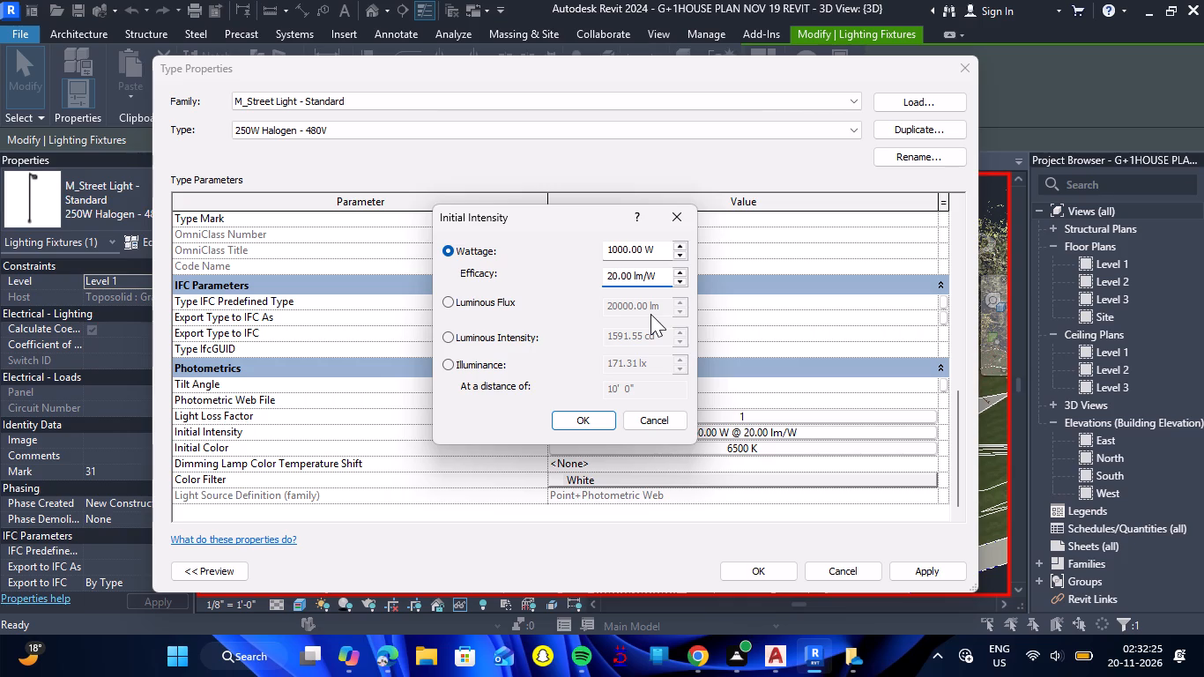
pyautogui.press('BackSpace')
pyautogui.press('BackSpace')
pyautogui.press('BackSpace')
pyautogui.press('BackSpace')
pyautogui.press('BackSpace')
pyautogui.press('BackSpace')
pyautogui.write('100')
pyautogui.click(593, 419)
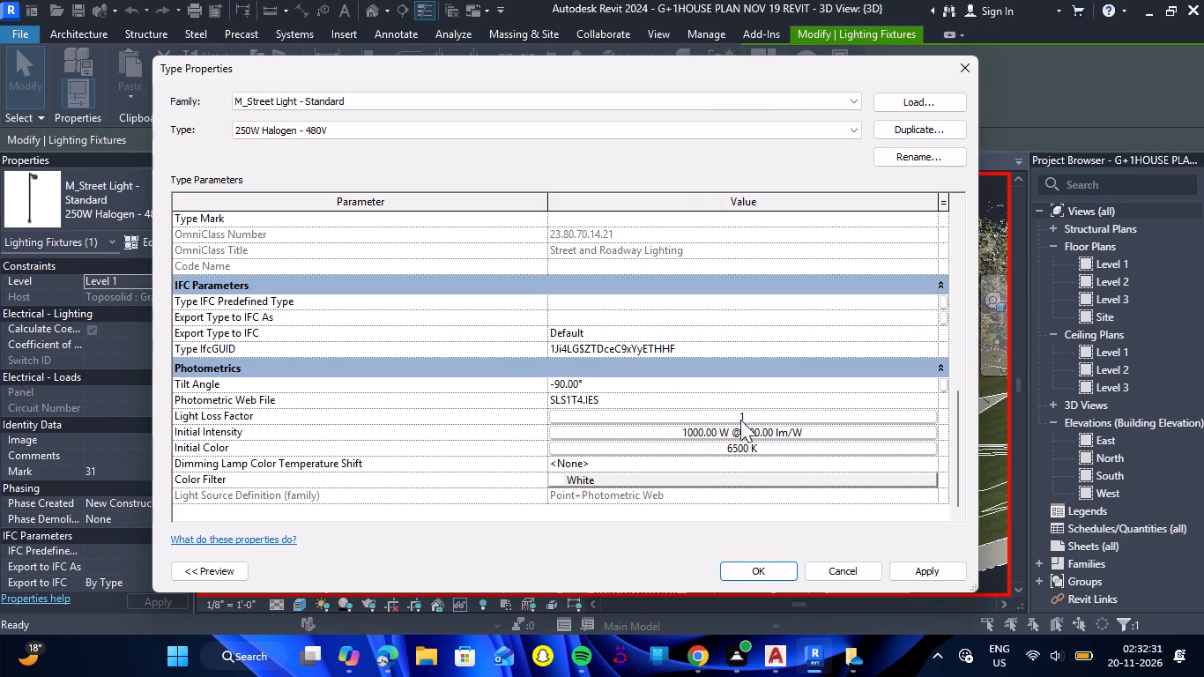
# Raise the temperature and voltage loss/gain factors in the street light type's light loss factor to 2.00 each.
pyautogui.click(749, 420)
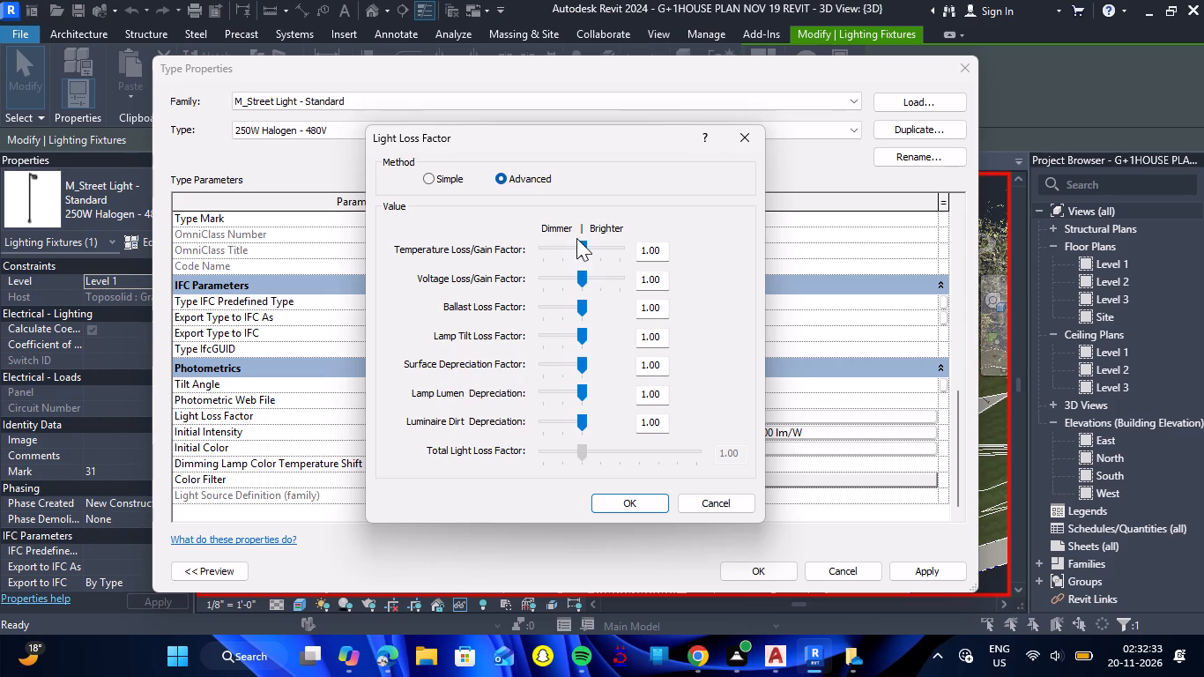
pyautogui.moveTo(582, 241); pyautogui.dragTo(663, 247)
pyautogui.moveTo(582, 280); pyautogui.dragTo(665, 283)
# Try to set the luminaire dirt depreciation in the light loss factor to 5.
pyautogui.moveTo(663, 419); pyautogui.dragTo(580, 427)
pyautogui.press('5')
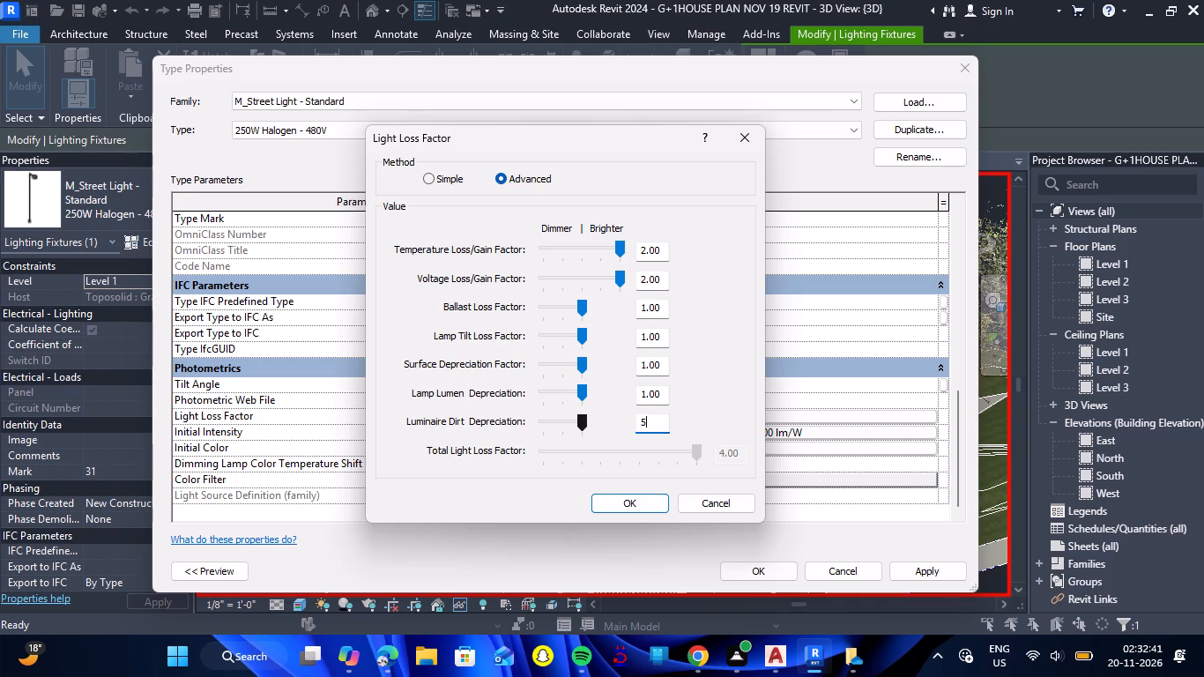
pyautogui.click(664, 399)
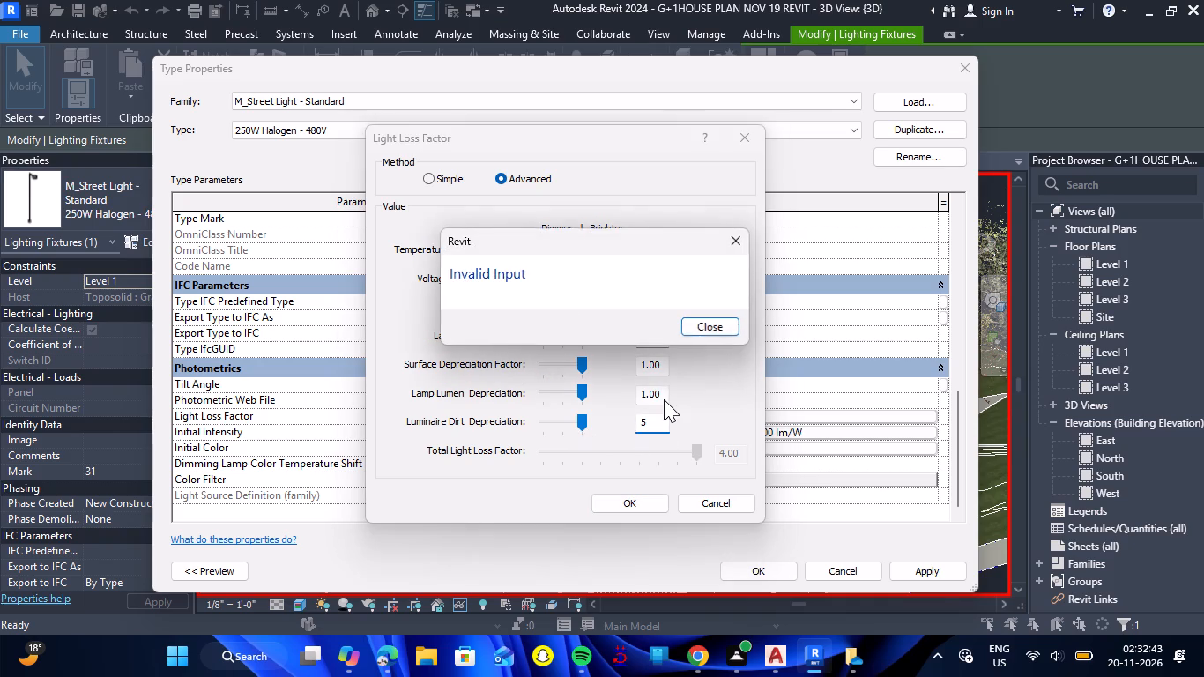
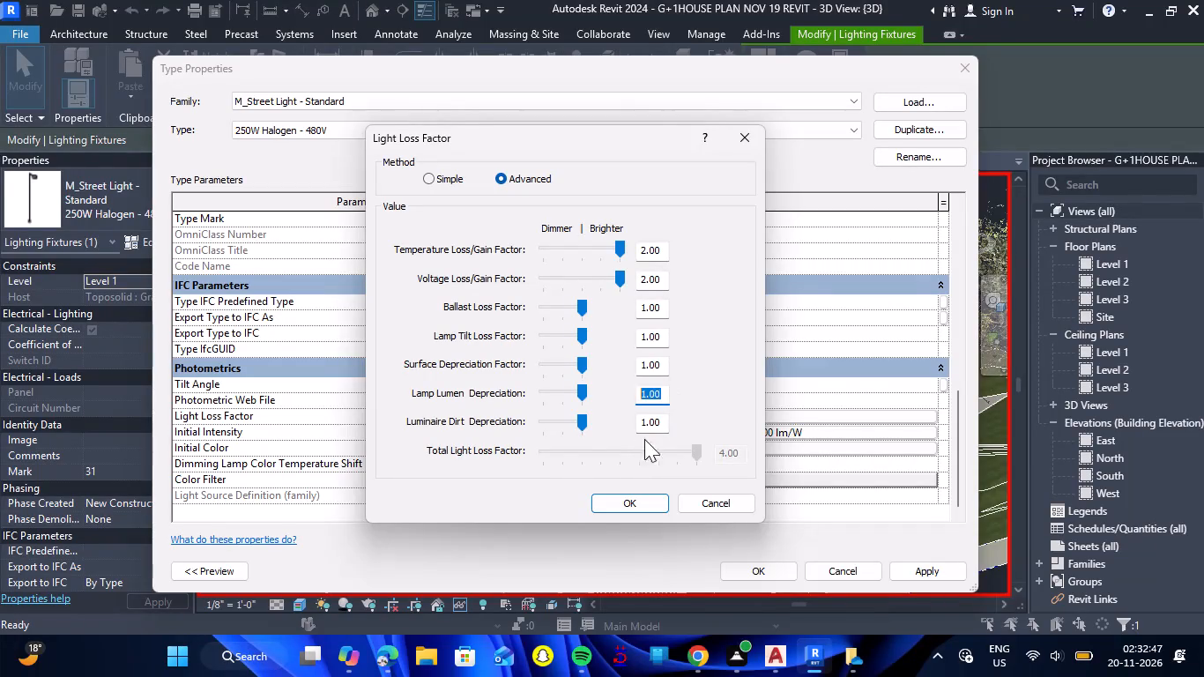
# Accept the light loss factor settings of the 250W Halogen - 480V street light type.
pyautogui.click(701, 382)
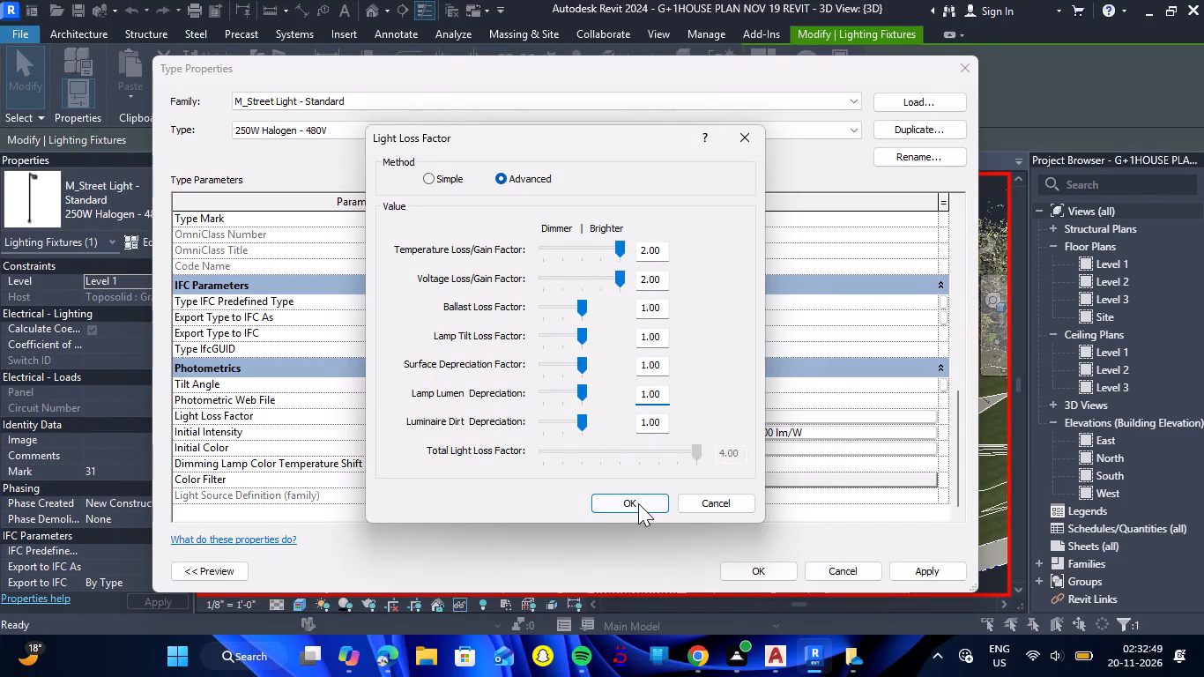
pyautogui.click(638, 503)
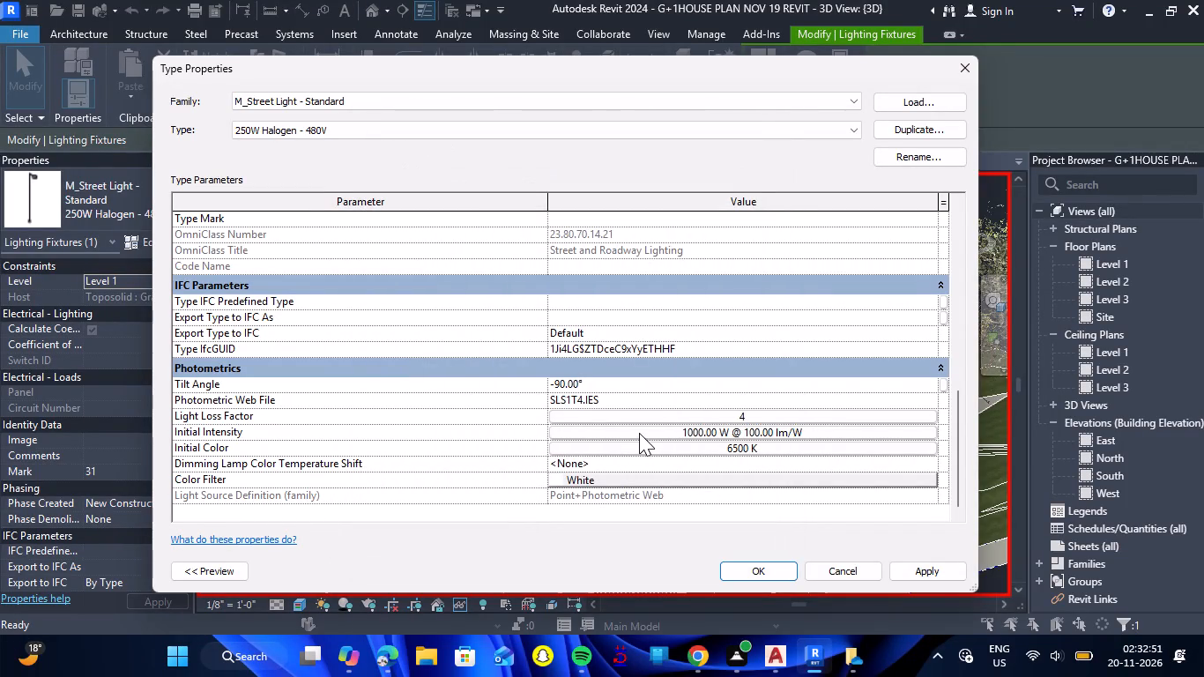
# Keep the street light type's color filter White and save its type property changes.
pyautogui.click(598, 478)
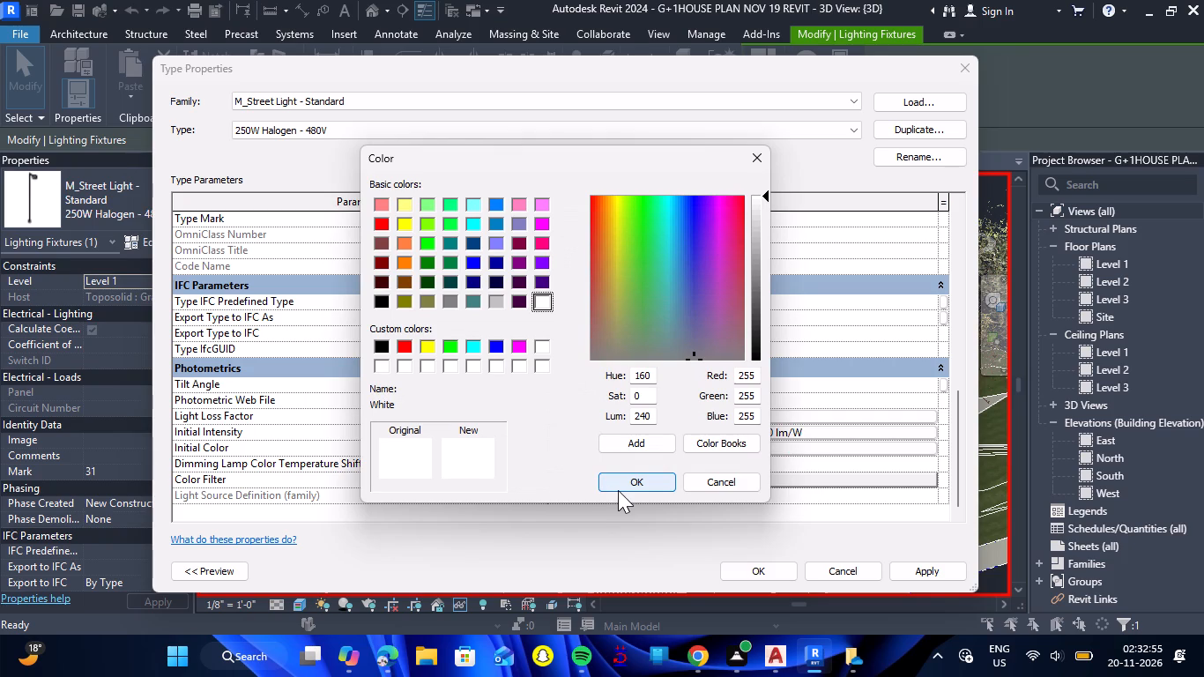
pyautogui.click(623, 484)
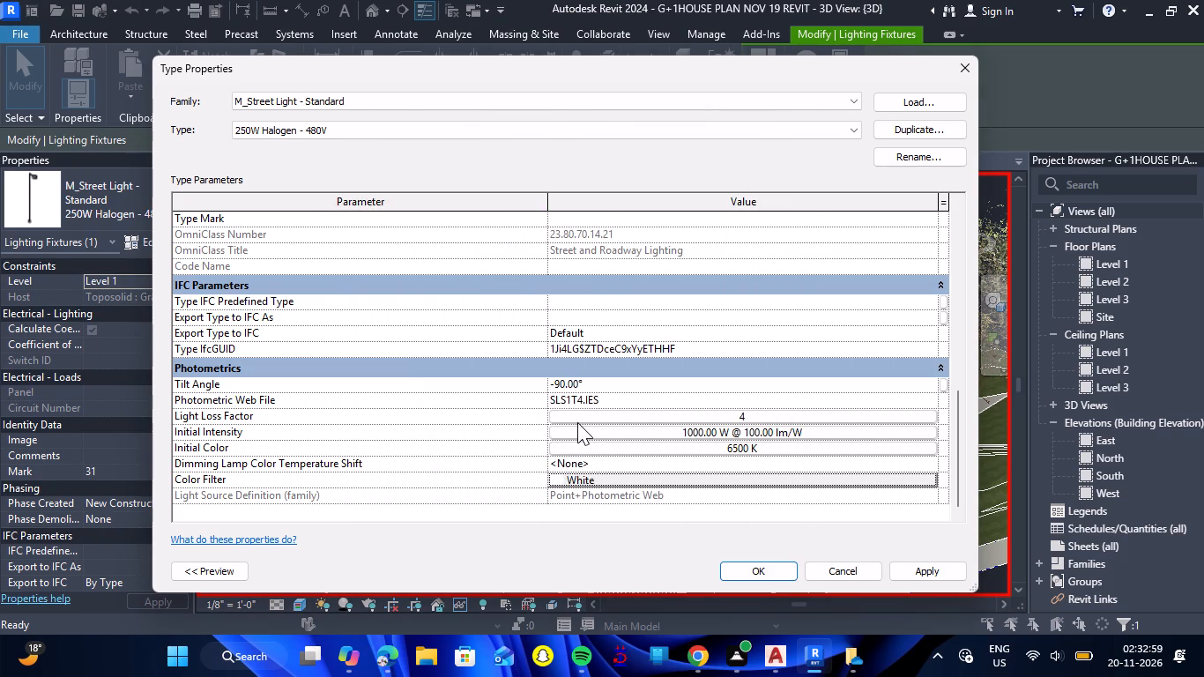
pyautogui.scroll(10, 580, 335)
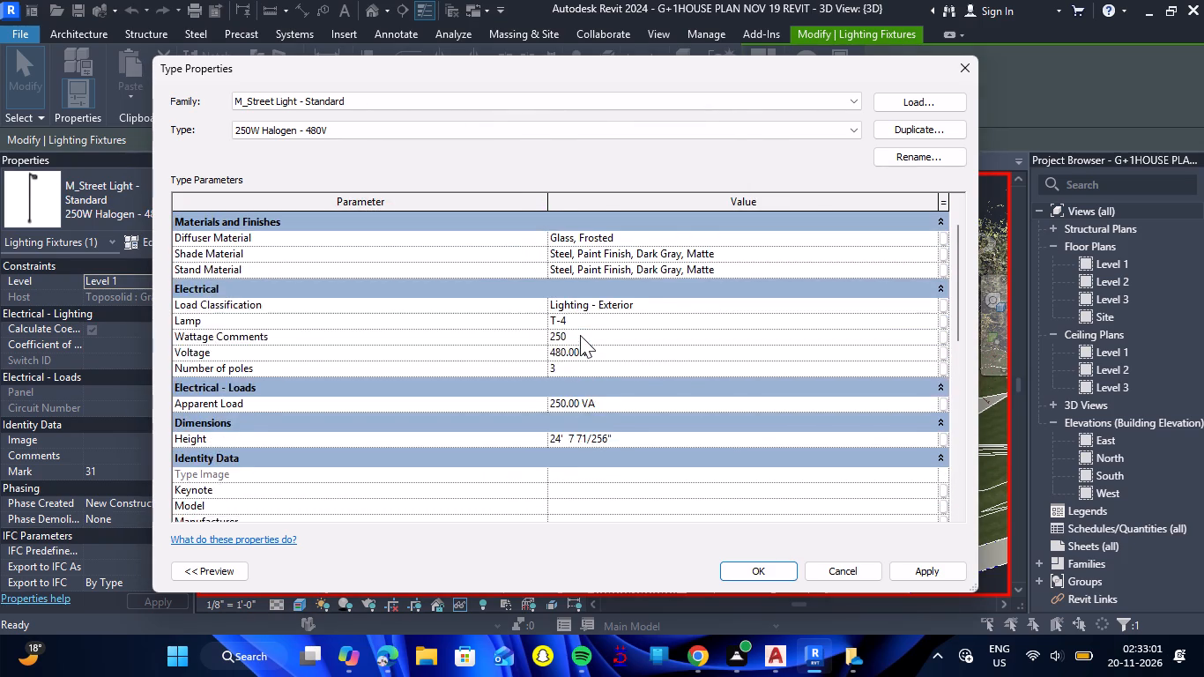
pyautogui.scroll(3, 580, 335)
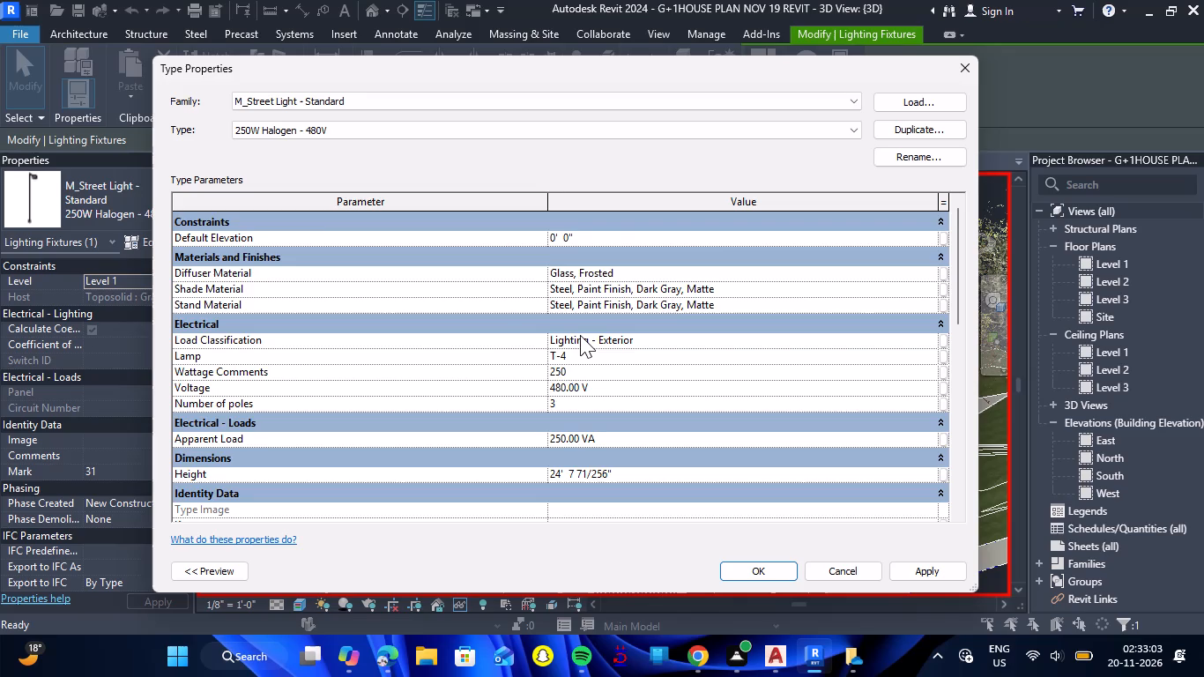
pyautogui.scroll(-8, 580, 335)
pyautogui.click(763, 576)
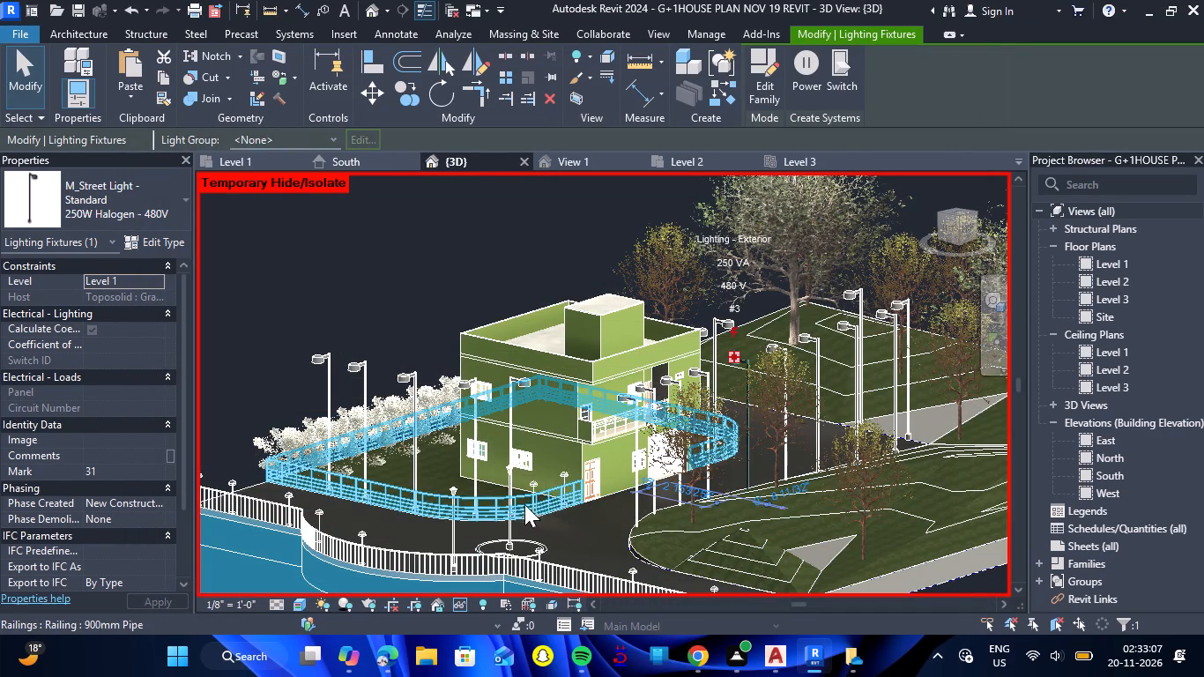
# Set the initial color of the antique street light's type, 400W Halogen - 120V, to a custom color temperature of 8000 K.
pyautogui.click(509, 480)
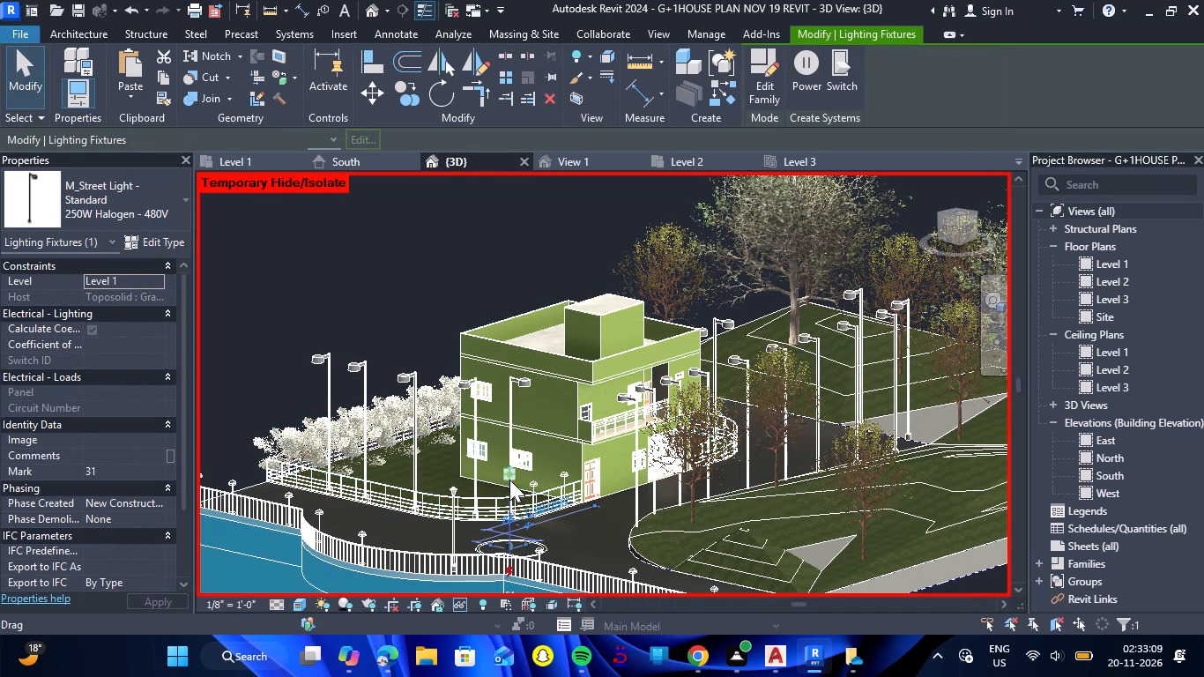
pyautogui.click(152, 248)
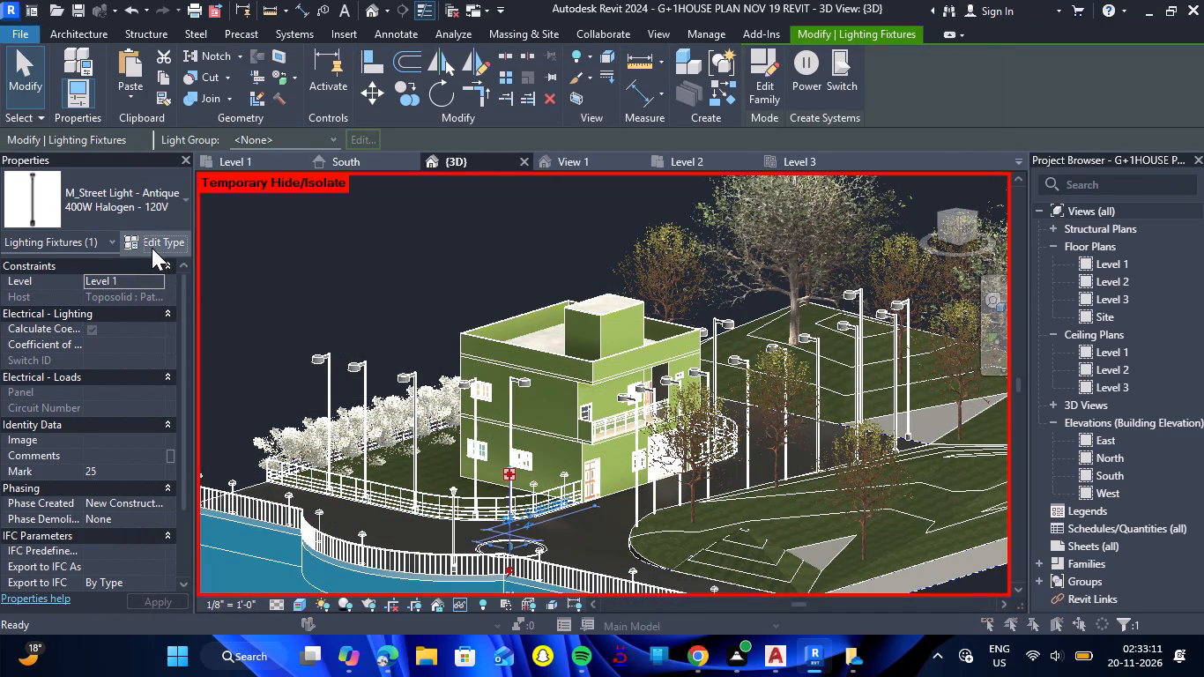
pyautogui.scroll(-8, 661, 397)
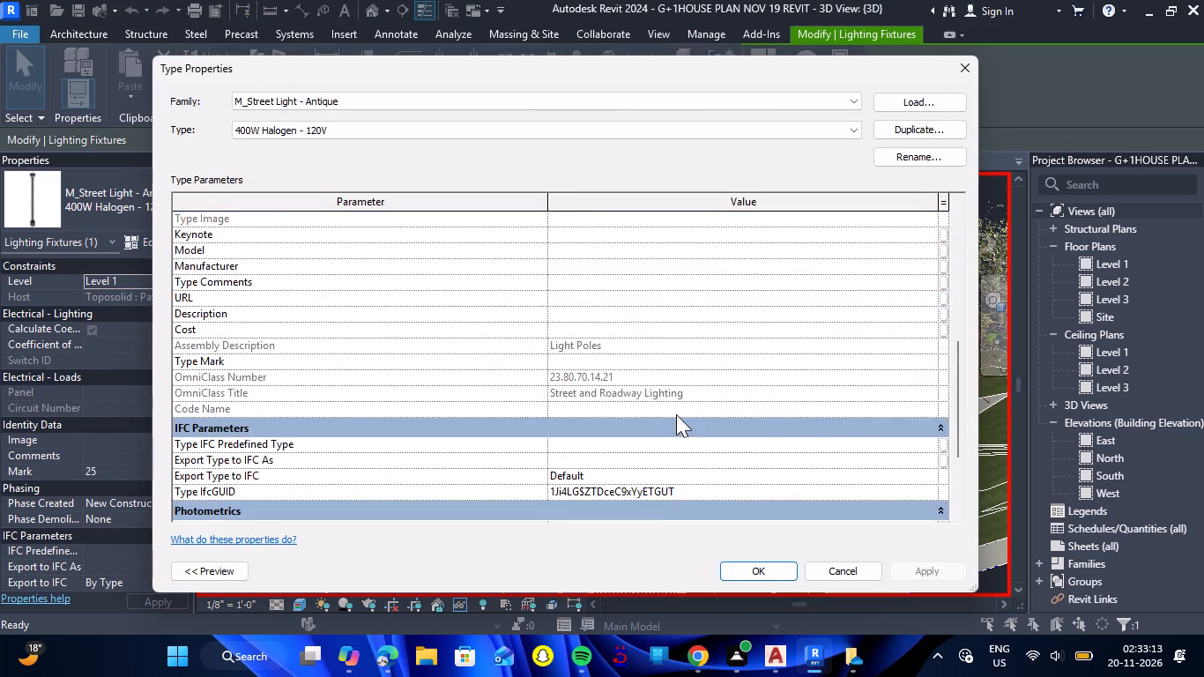
pyautogui.scroll(-7, 683, 426)
pyautogui.click(738, 454)
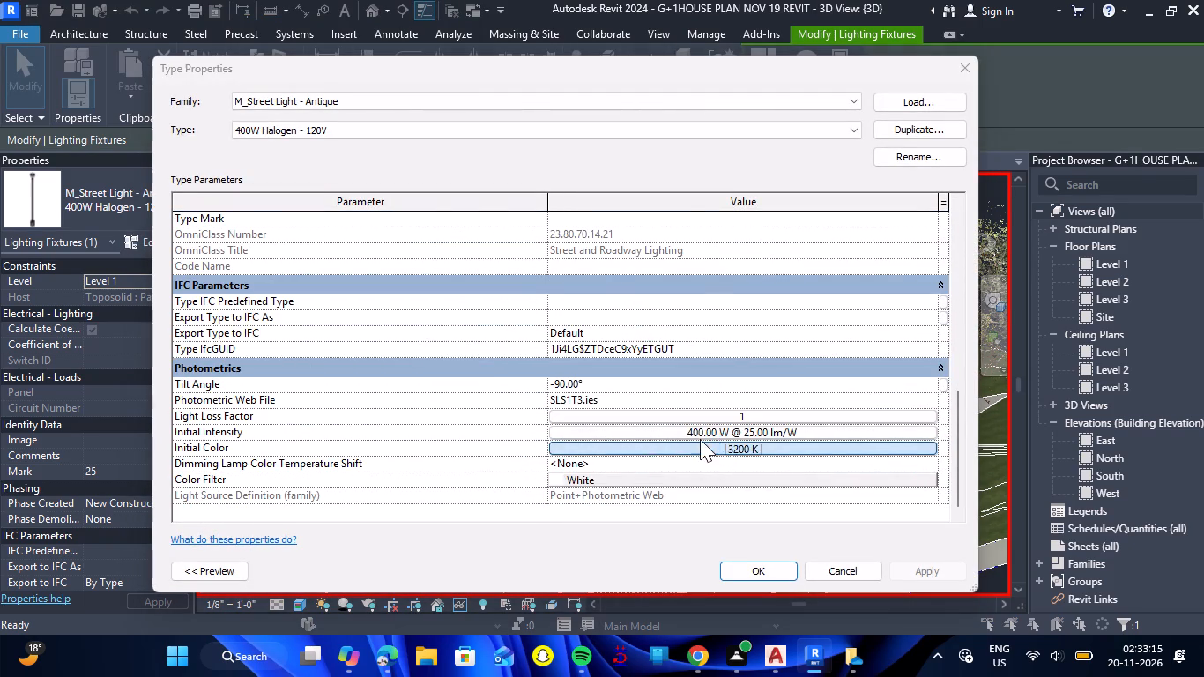
pyautogui.click(646, 383)
pyautogui.click(606, 414)
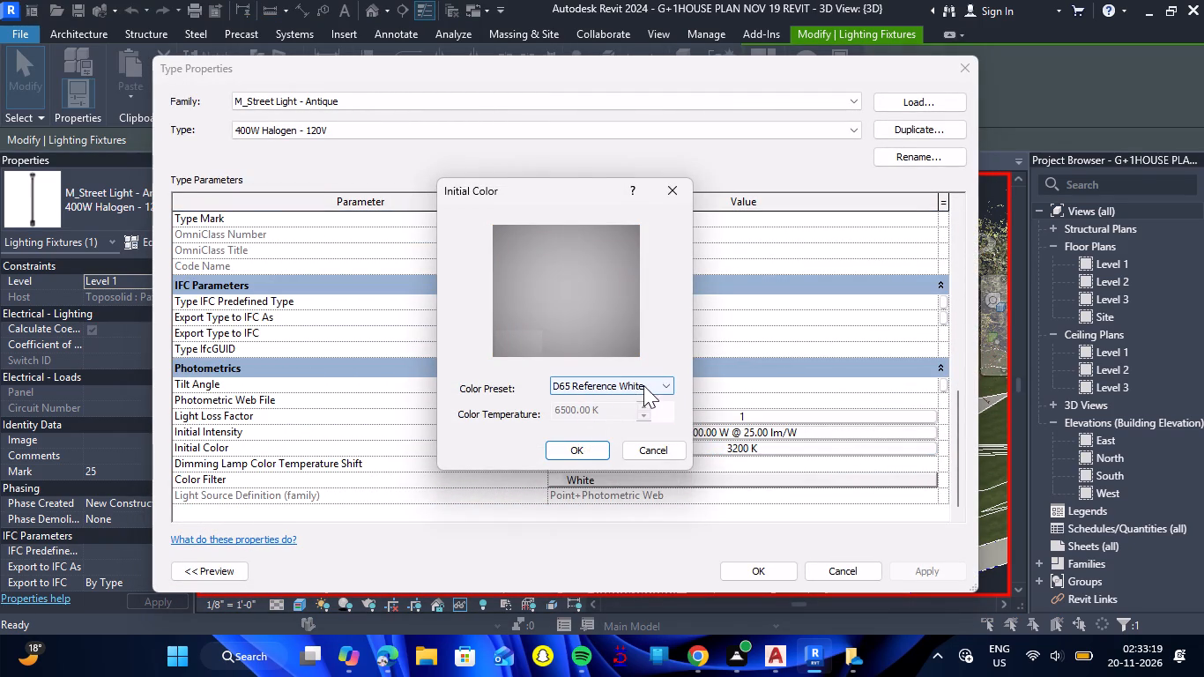
pyautogui.click(643, 385)
pyautogui.click(609, 403)
pyautogui.moveTo(607, 411); pyautogui.dragTo(520, 414)
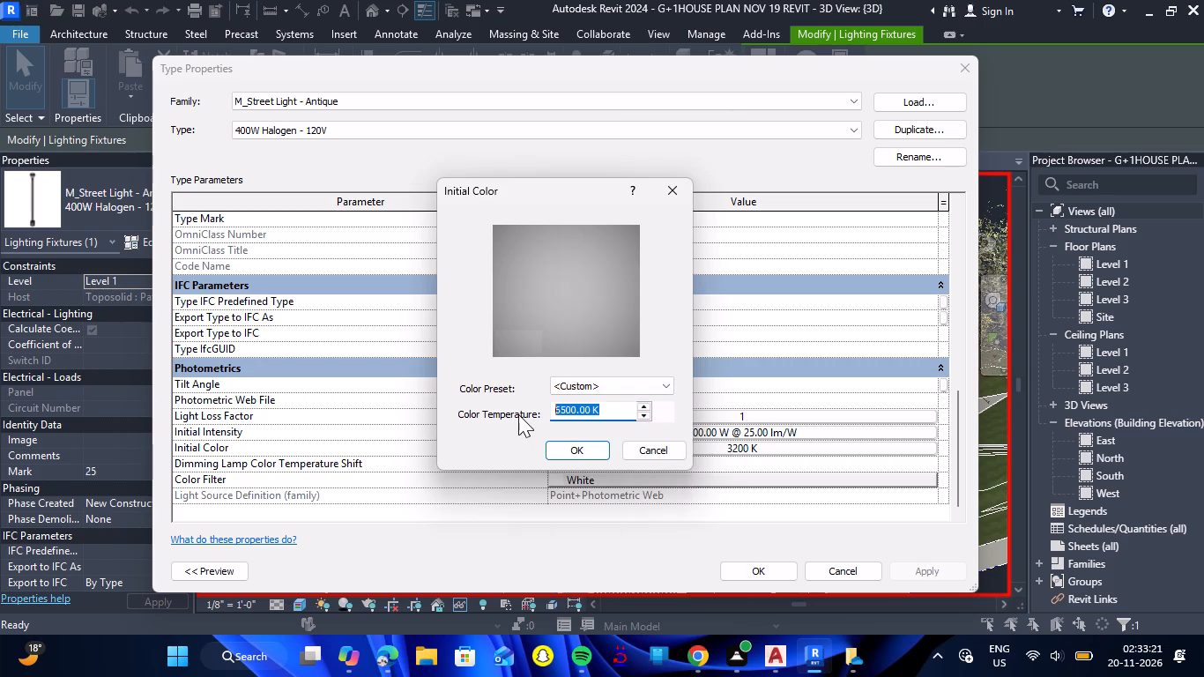
pyautogui.write('8000')
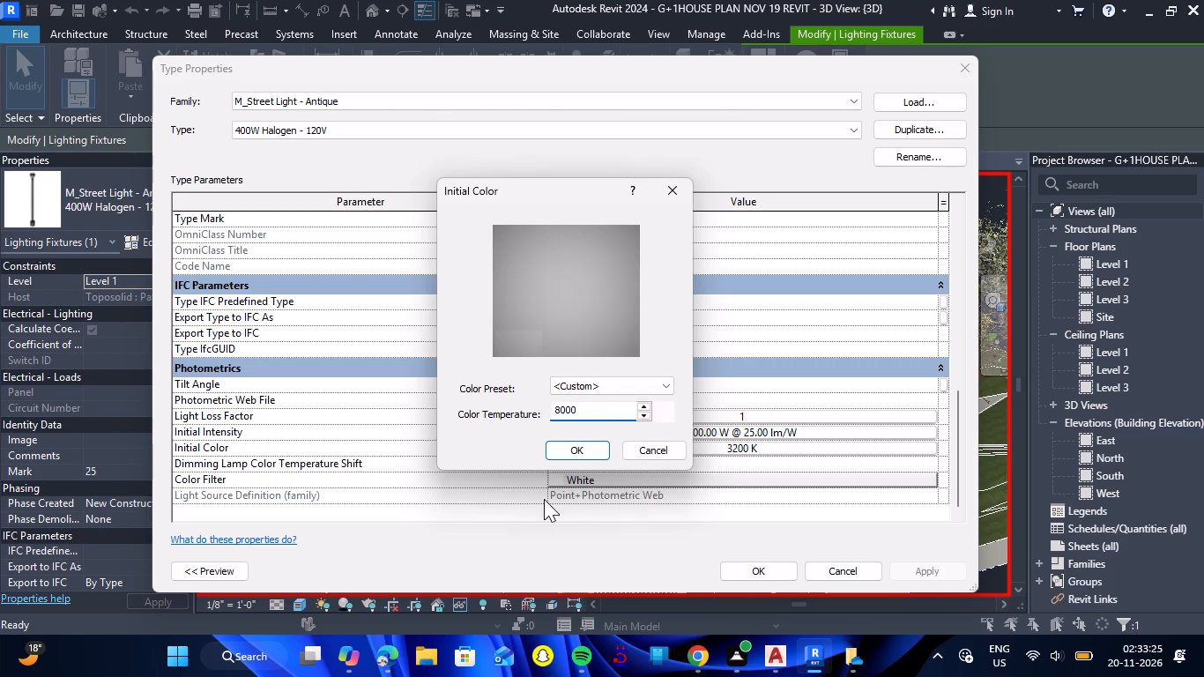
pyautogui.click(558, 450)
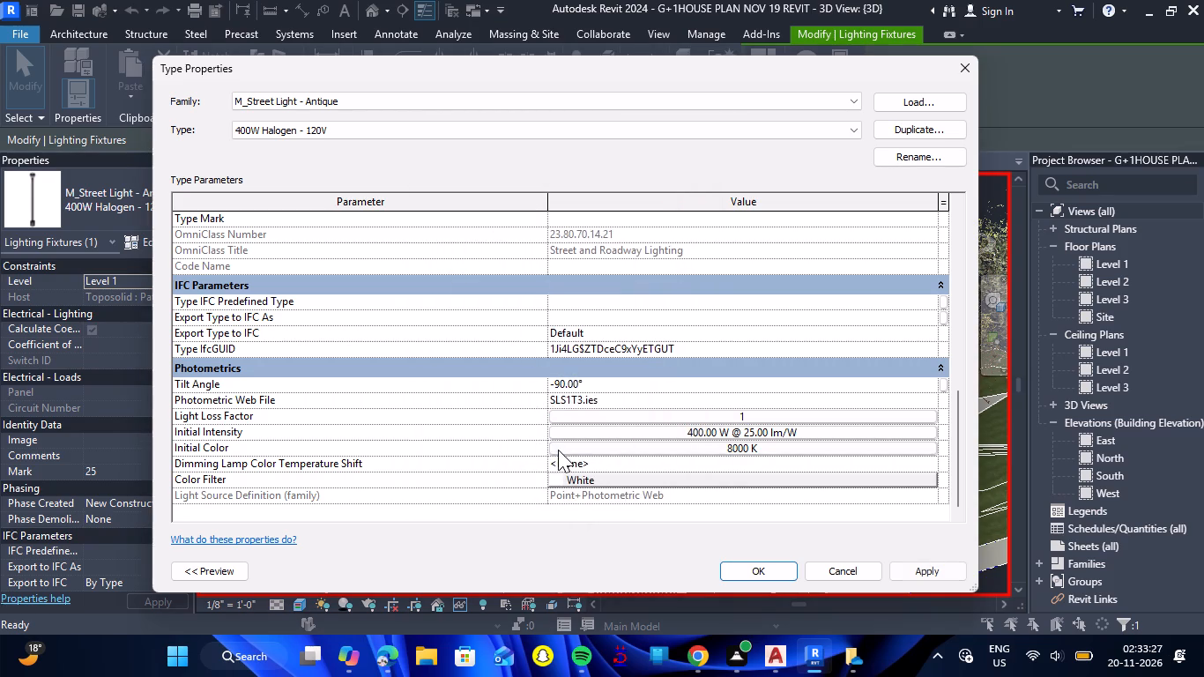
# Set the antique street light type's initial intensity to a wattage of 1000 W with an efficacy of 100 lm/W.
pyautogui.click(701, 428)
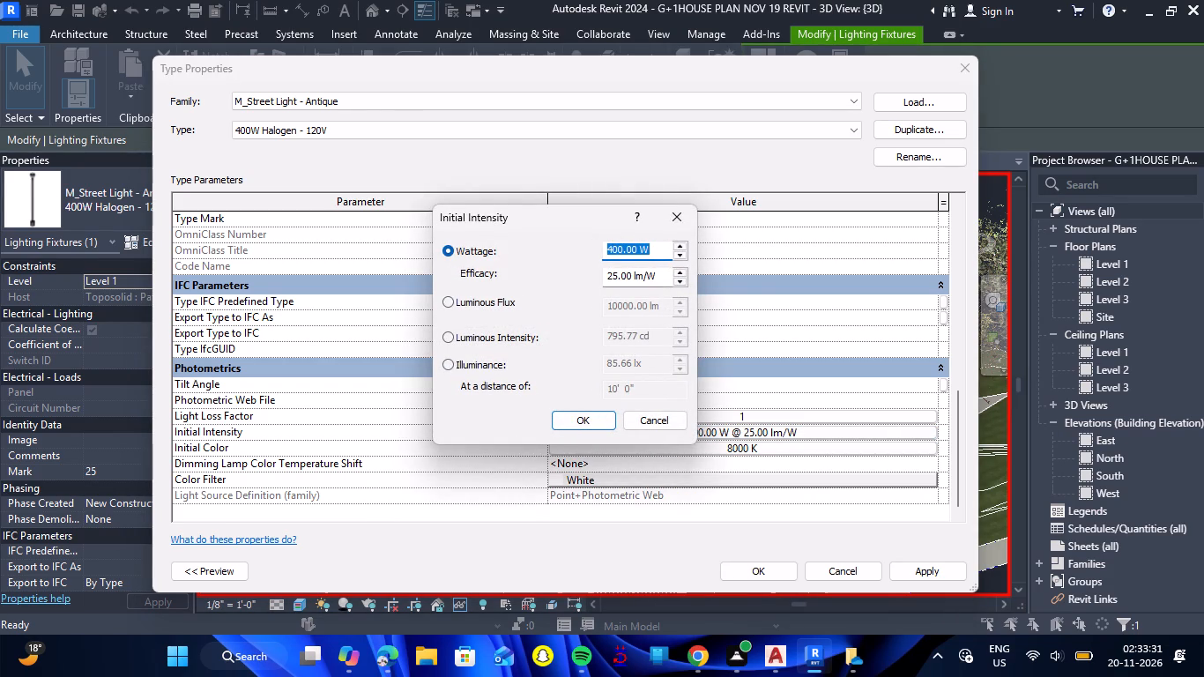
pyautogui.moveTo(656, 257); pyautogui.dragTo(518, 256)
pyautogui.write('1000')
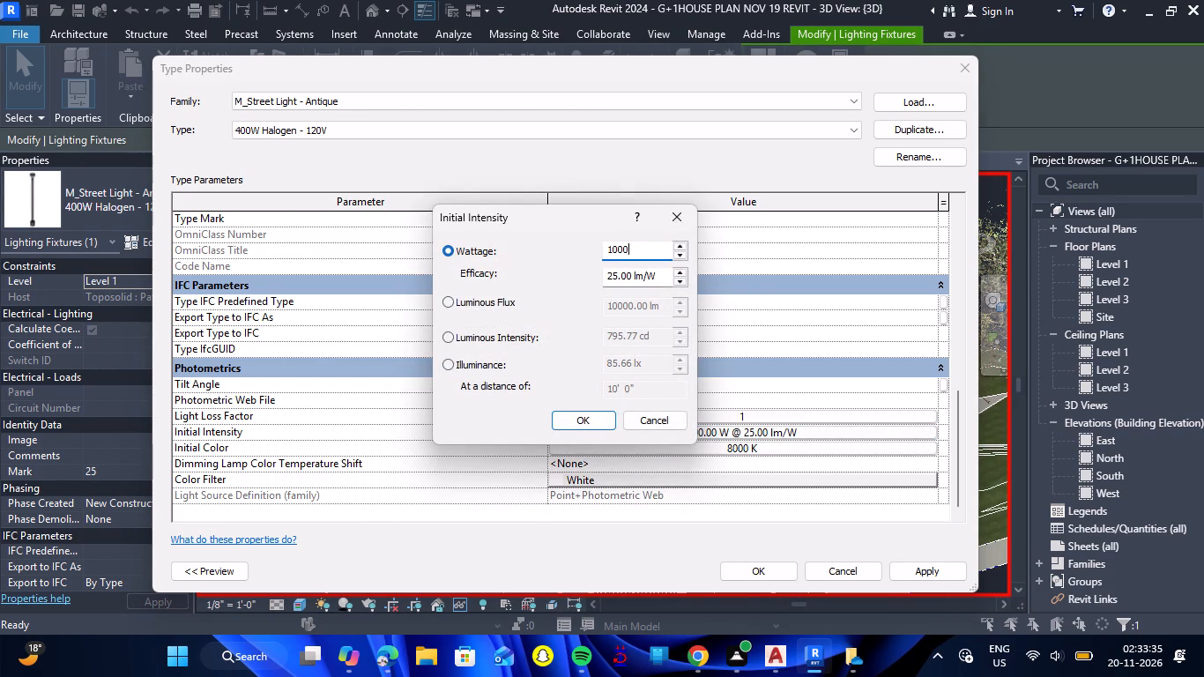
pyautogui.moveTo(632, 277); pyautogui.dragTo(537, 279)
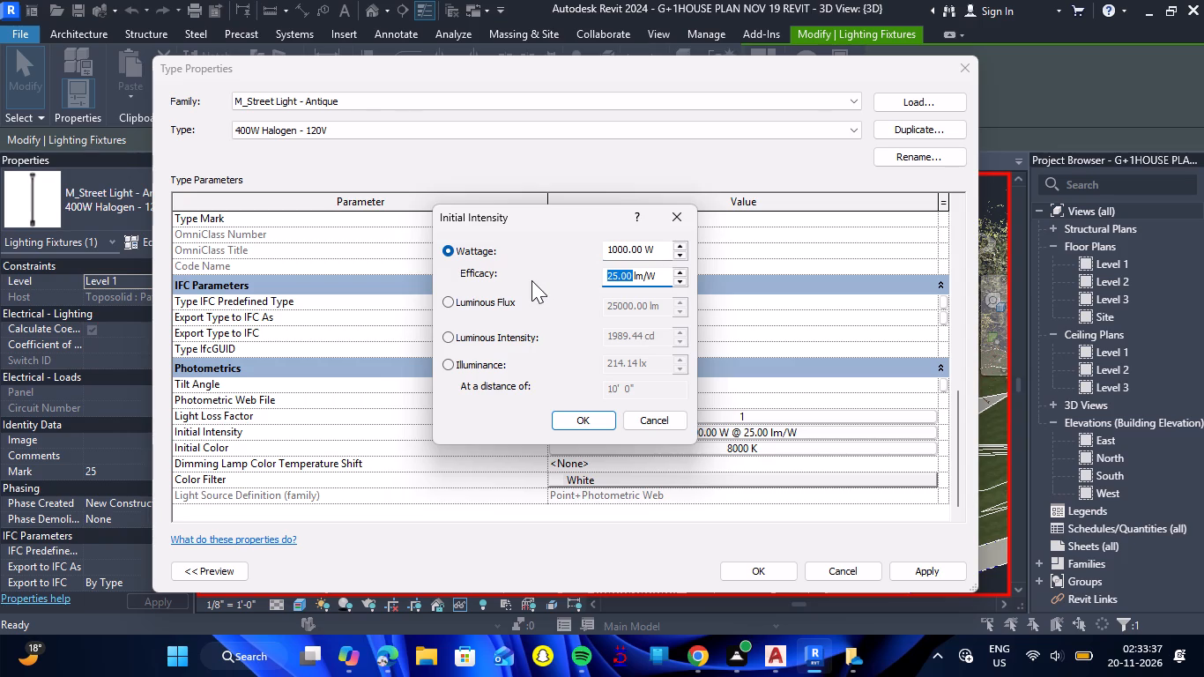
pyautogui.write('1000')
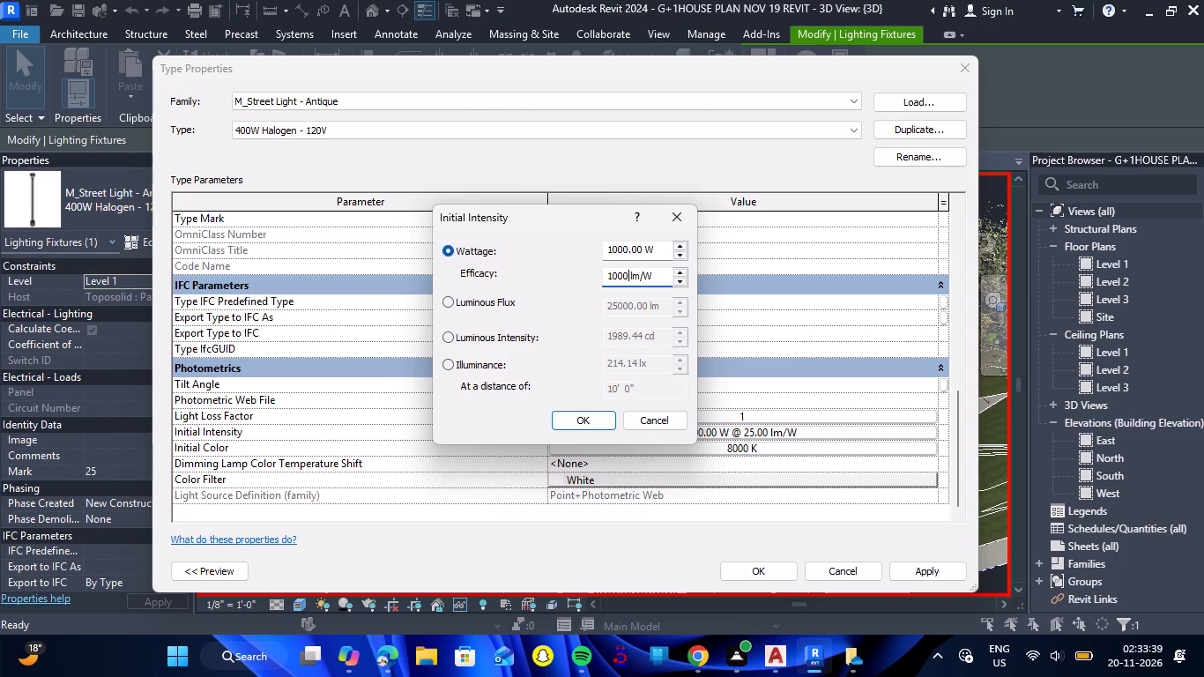
pyautogui.press('BackSpace')
pyautogui.click(595, 415)
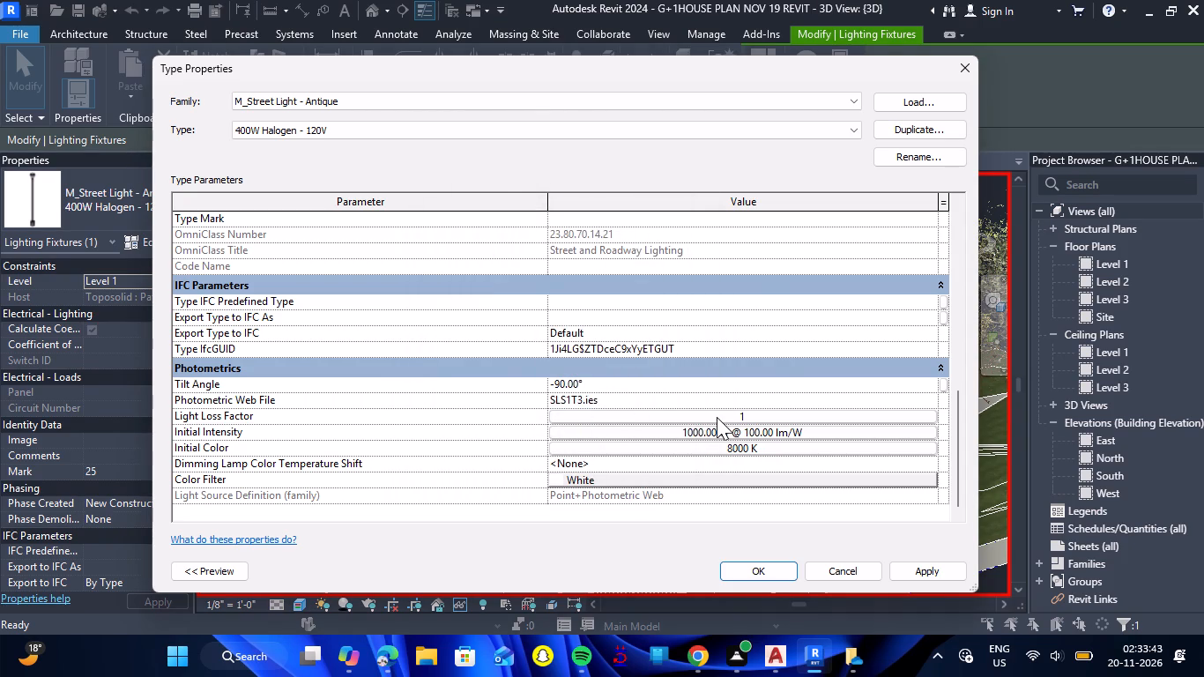
# Raise the temperature and voltage loss/gain factors in the antique street light type's light loss factor to 2.00 each and save the type.
pyautogui.click(717, 417)
pyautogui.moveTo(582, 253); pyautogui.dragTo(628, 268)
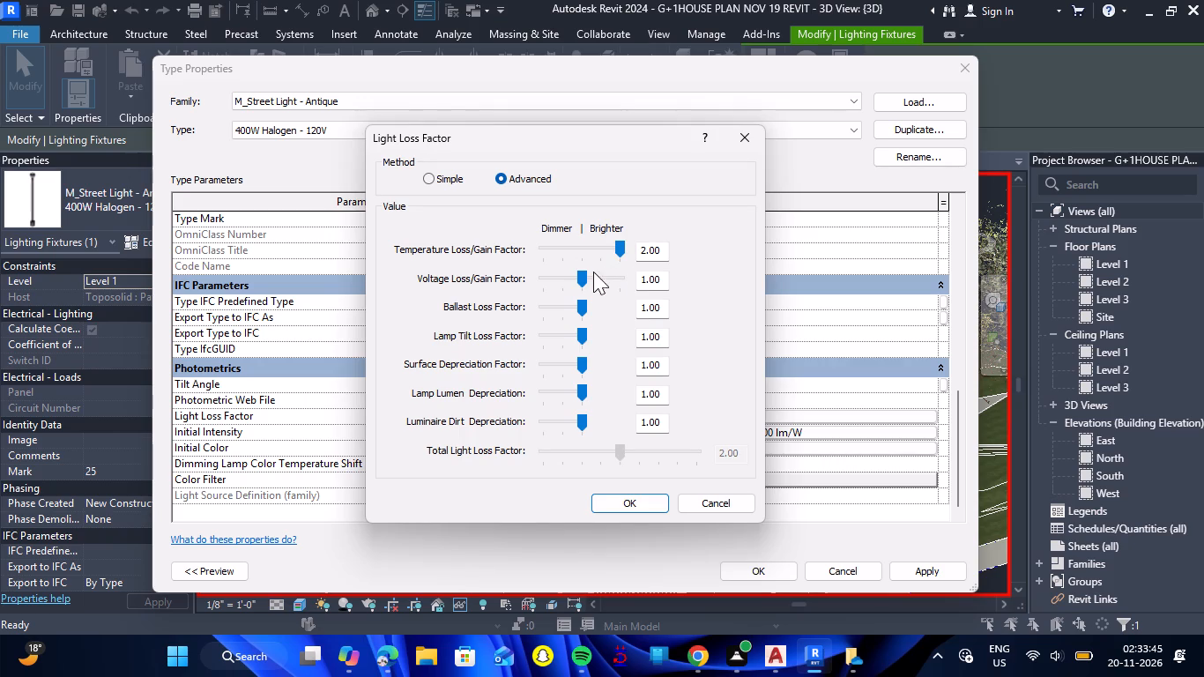
pyautogui.click(616, 281)
pyautogui.moveTo(598, 279); pyautogui.dragTo(635, 279)
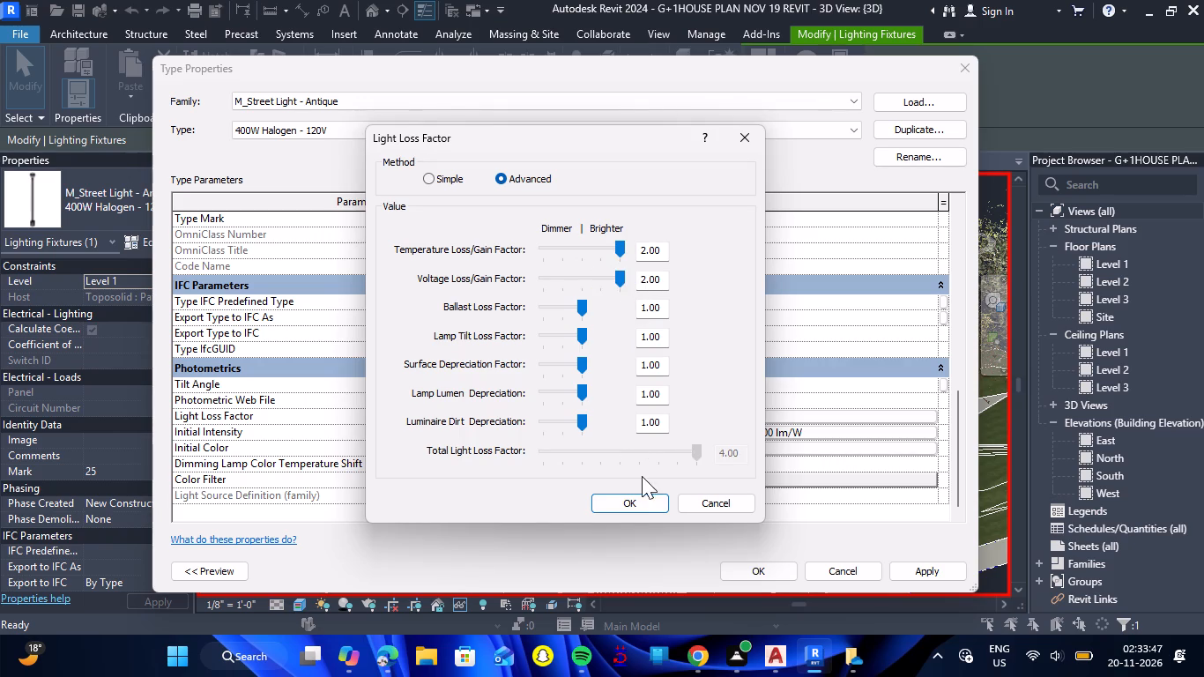
pyautogui.click(640, 500)
pyautogui.click(782, 569)
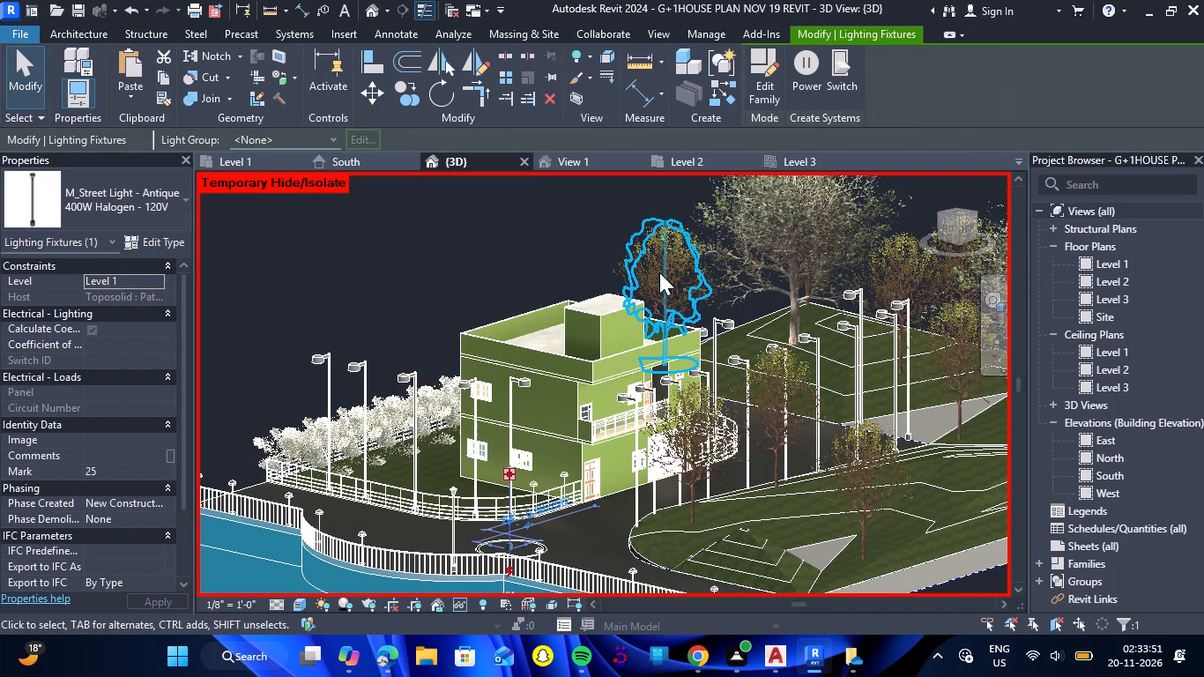
# Render the 3D view of the house and site at Draft quality with the Exterior: Artificial only lighting scheme.
pyautogui.scroll(-1, 667, 261)
pyautogui.doubleClick(498, 238)
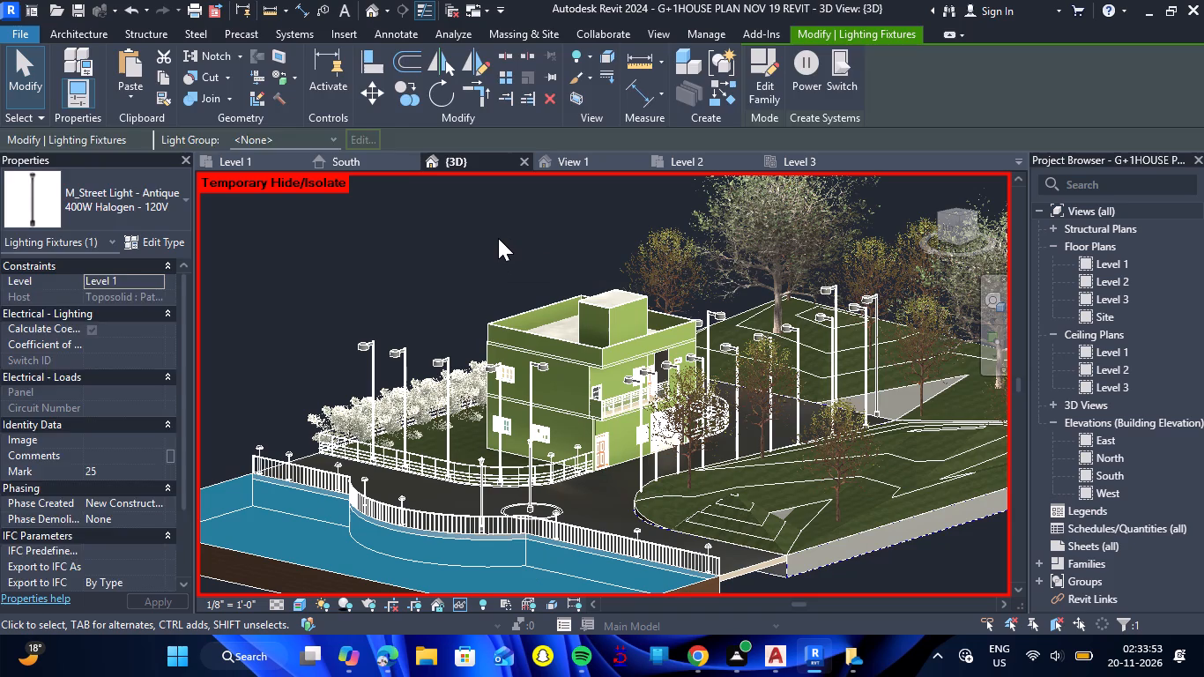
pyautogui.write('RR')
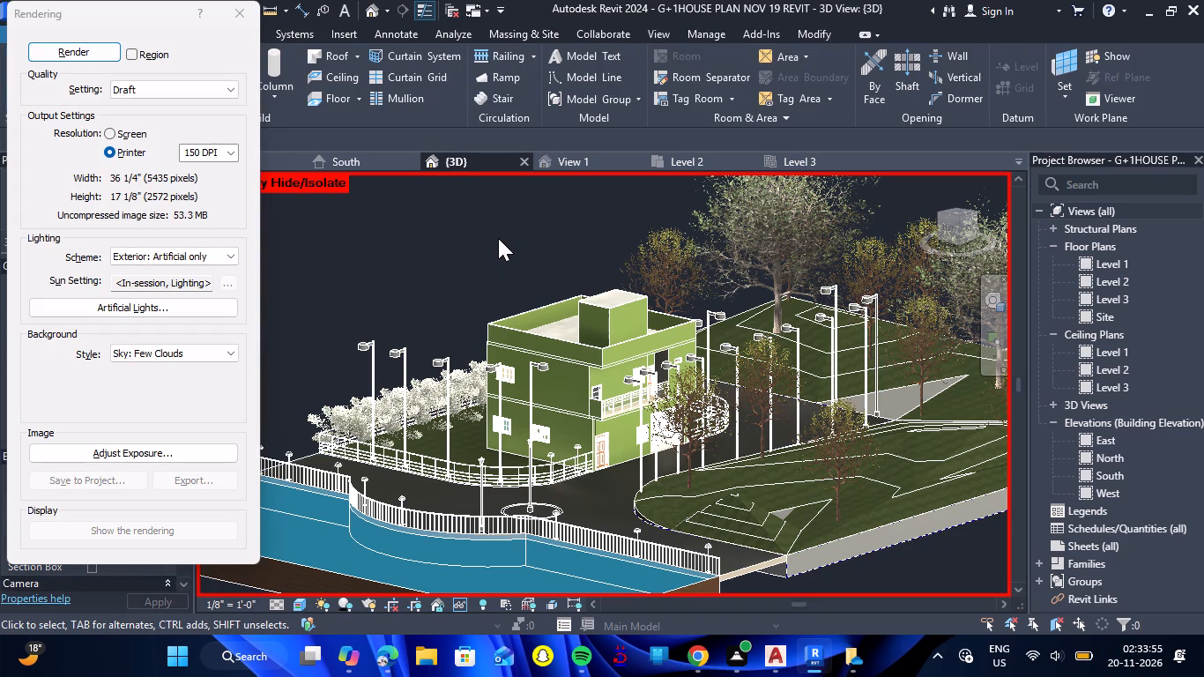
pyautogui.click(86, 58)
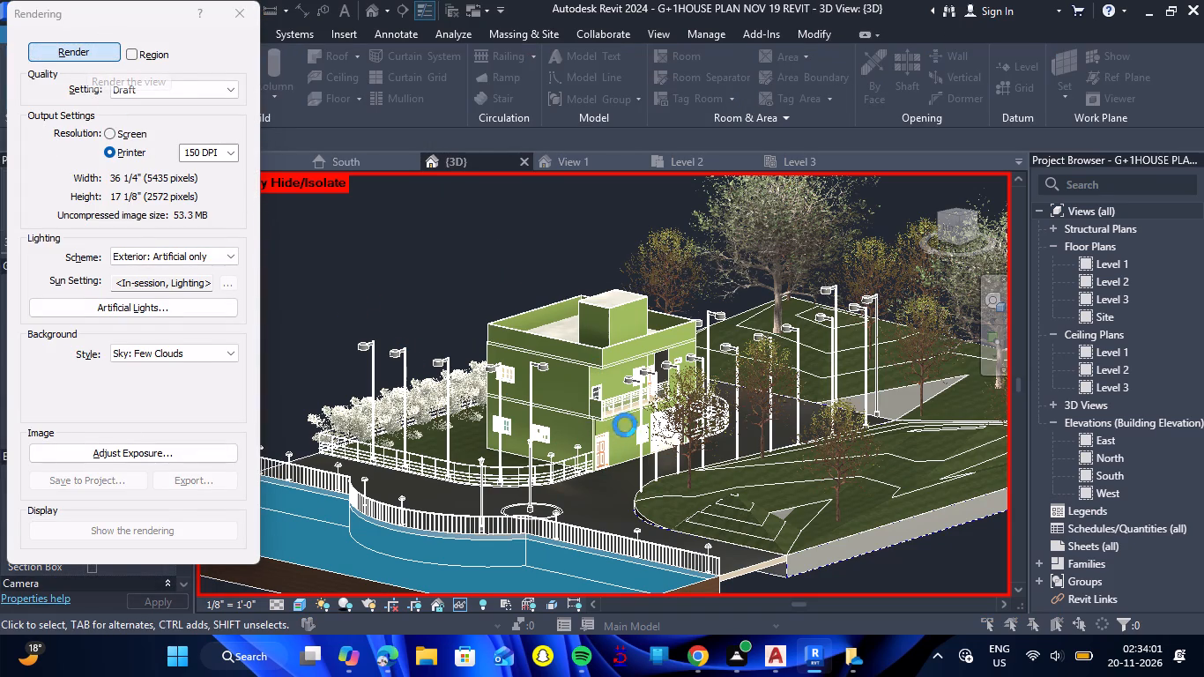
pyautogui.scroll(-2, 650, 423)
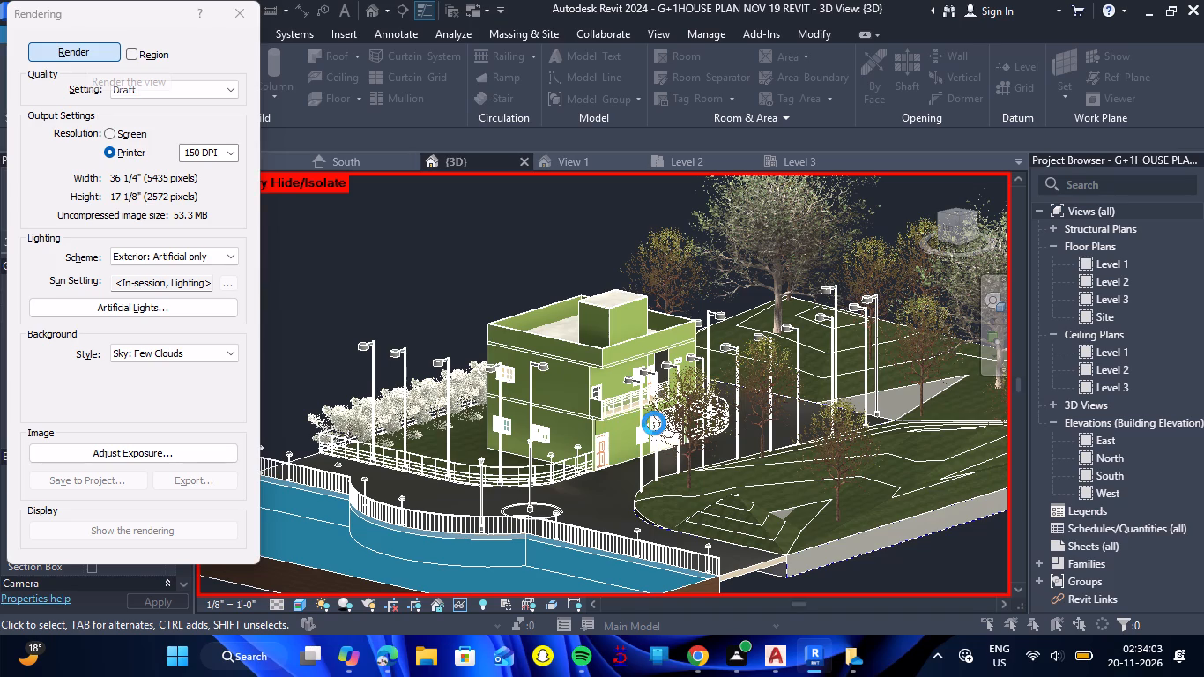
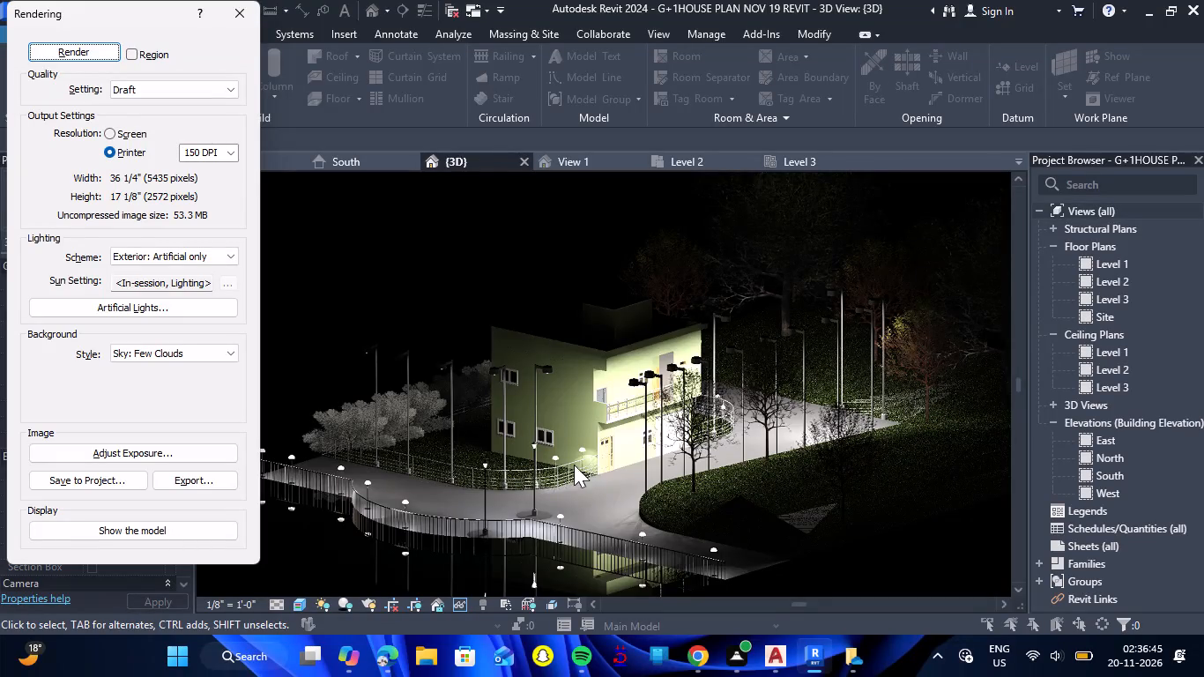
# Examine the draft night render up close: the house facade, street lights, driveway, railing lamps and pool edge.
pyautogui.scroll(8, 659, 421)
pyautogui.scroll(-4, 686, 361)
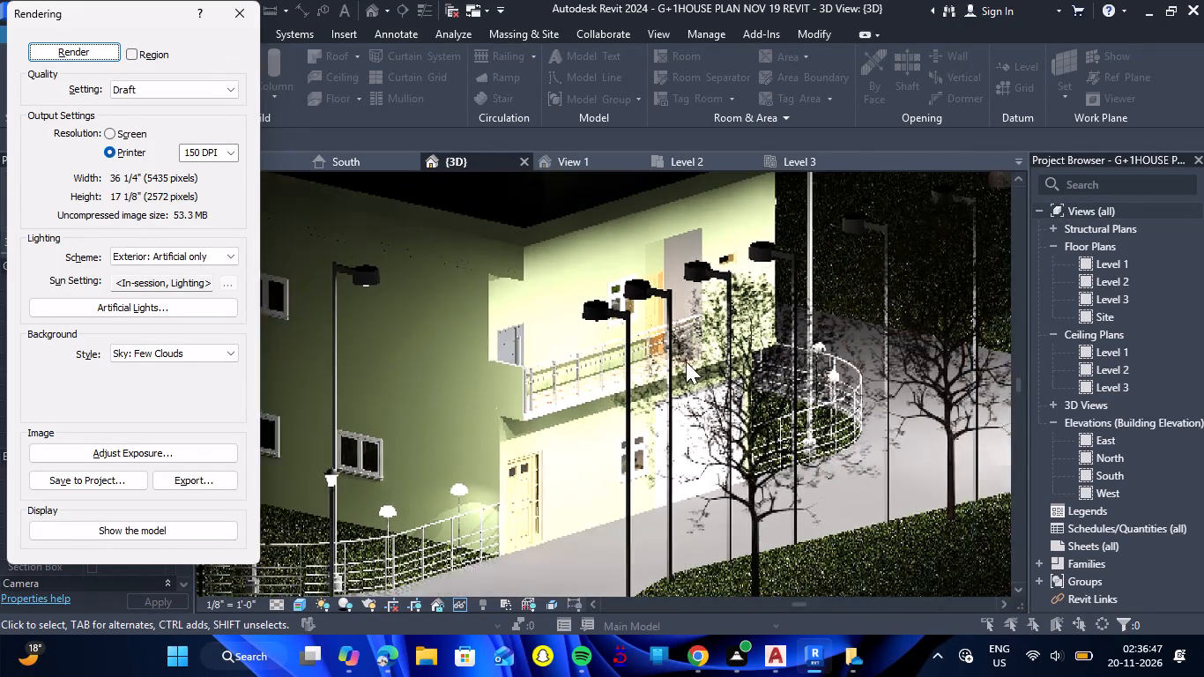
pyautogui.scroll(-3, 686, 361)
pyautogui.scroll(5, 446, 450)
pyautogui.scroll(-2, 446, 450)
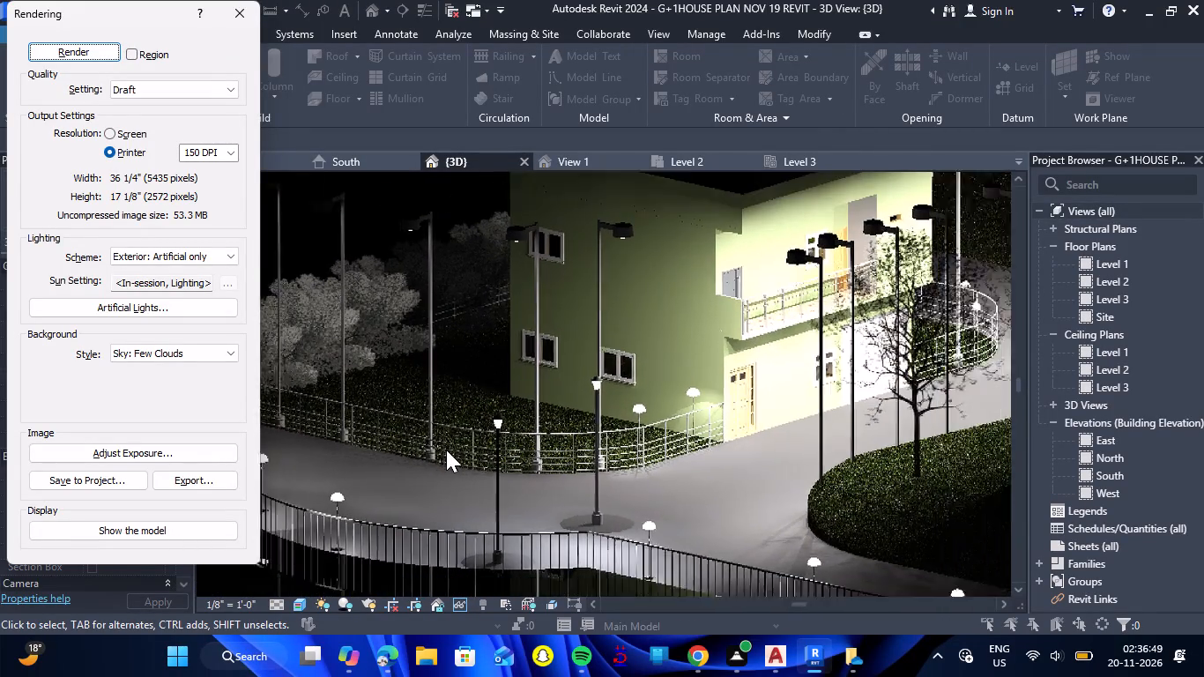
pyautogui.scroll(-3, 446, 450)
pyautogui.scroll(8, 643, 339)
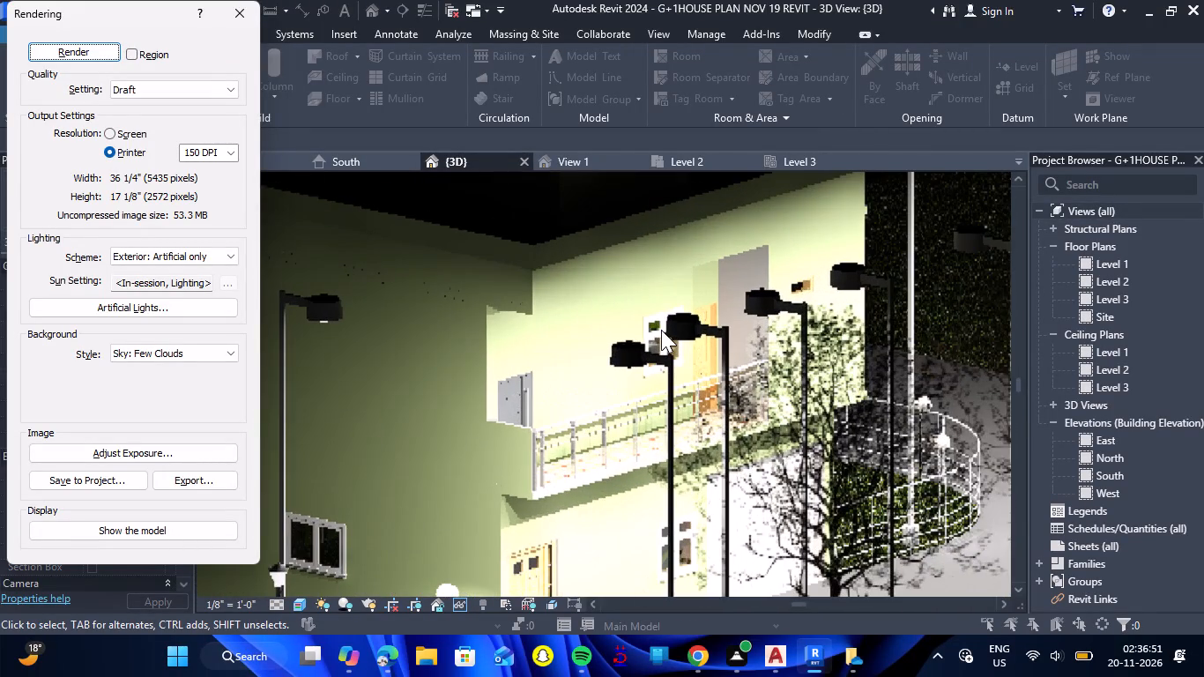
pyautogui.scroll(-8, 661, 330)
pyautogui.scroll(6, 805, 281)
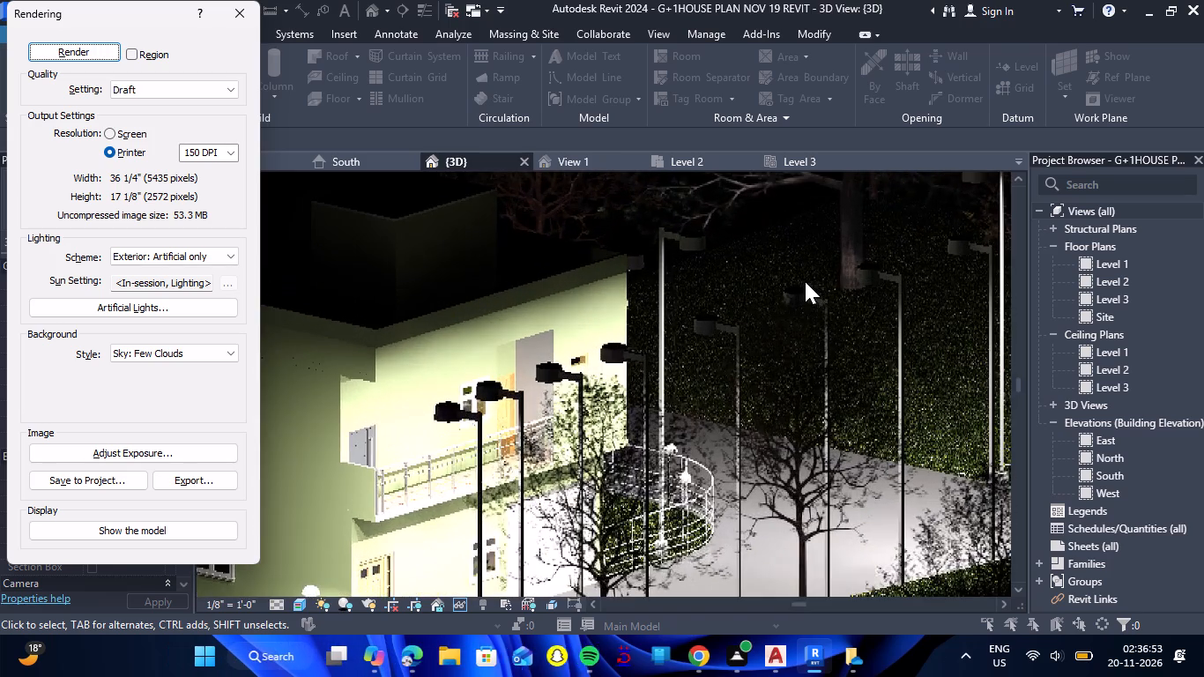
pyautogui.scroll(-6, 823, 280)
pyautogui.scroll(-2, 636, 399)
pyautogui.scroll(6, 547, 527)
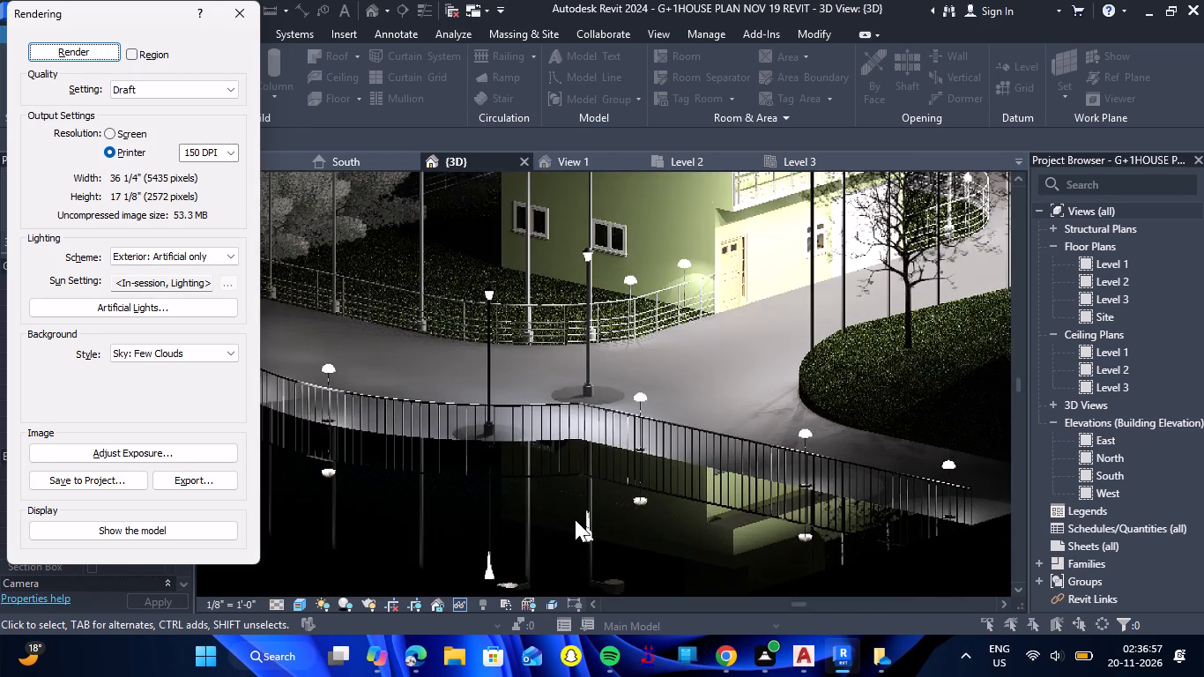
pyautogui.scroll(3, 634, 524)
pyautogui.scroll(-3, 634, 519)
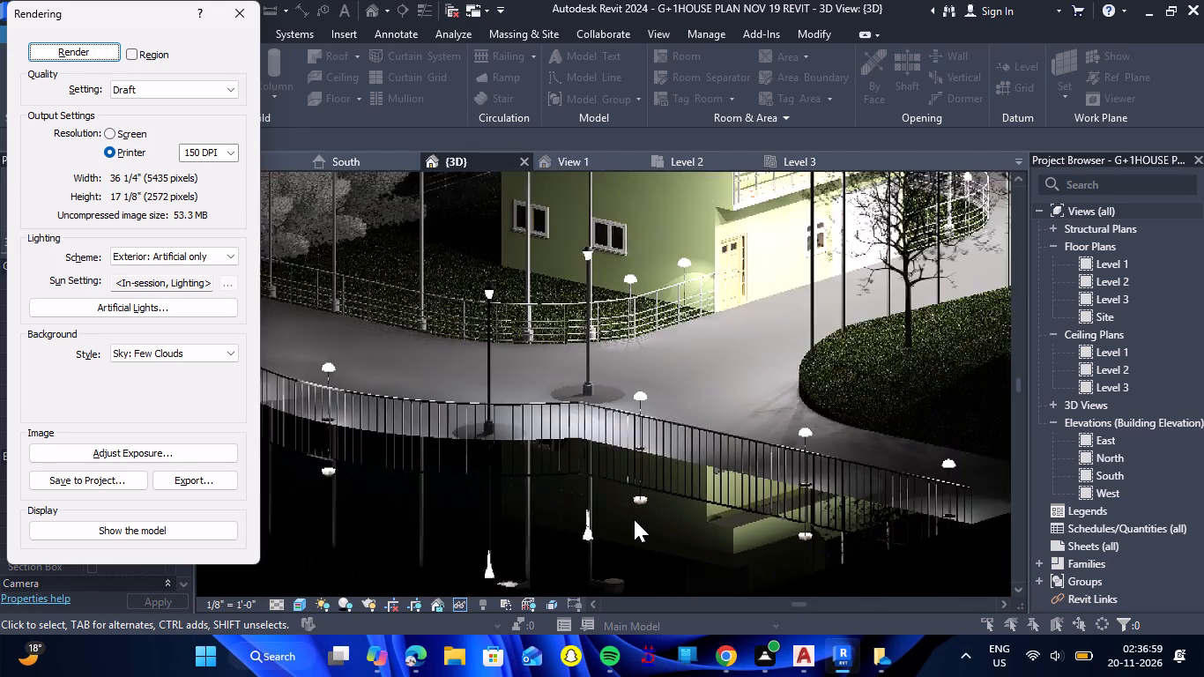
pyautogui.scroll(-3, 634, 519)
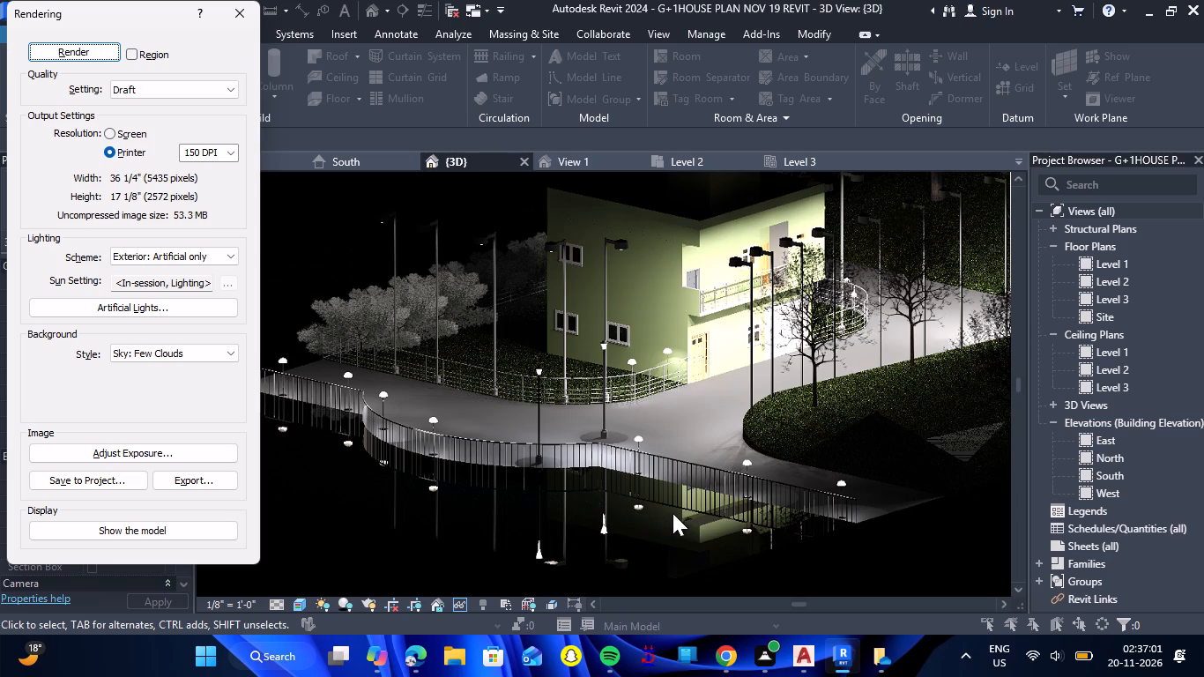
pyautogui.scroll(5, 725, 389)
pyautogui.scroll(-6, 725, 389)
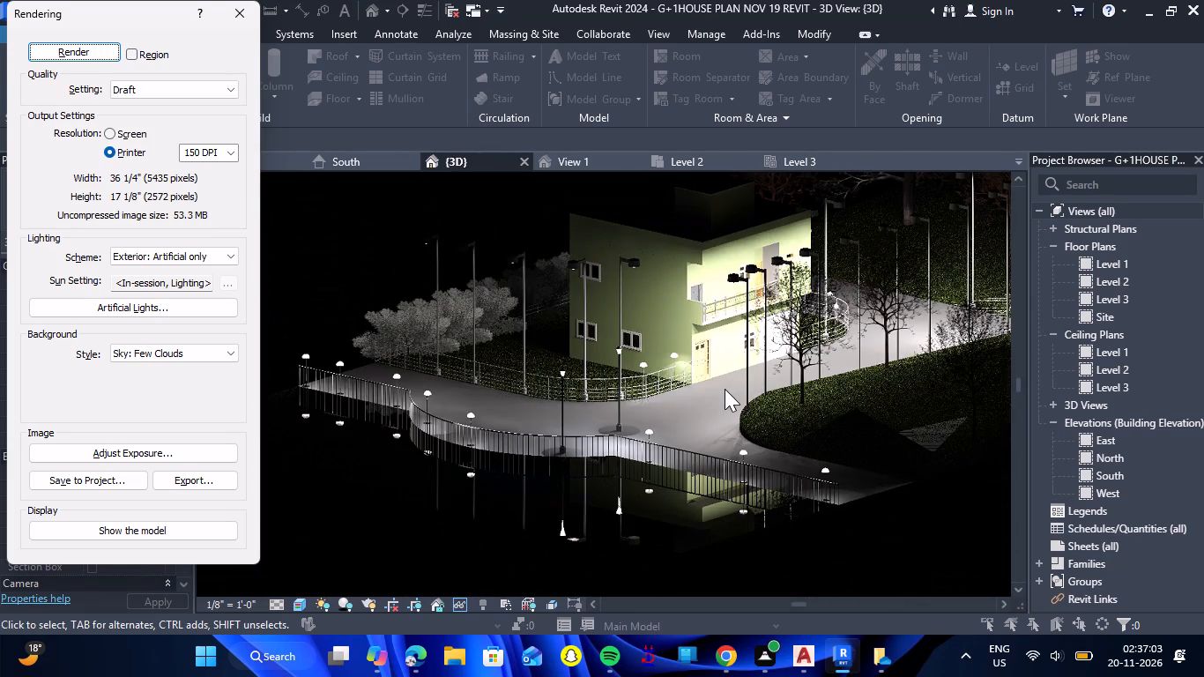
pyautogui.scroll(-2, 725, 389)
pyautogui.scroll(6, 775, 393)
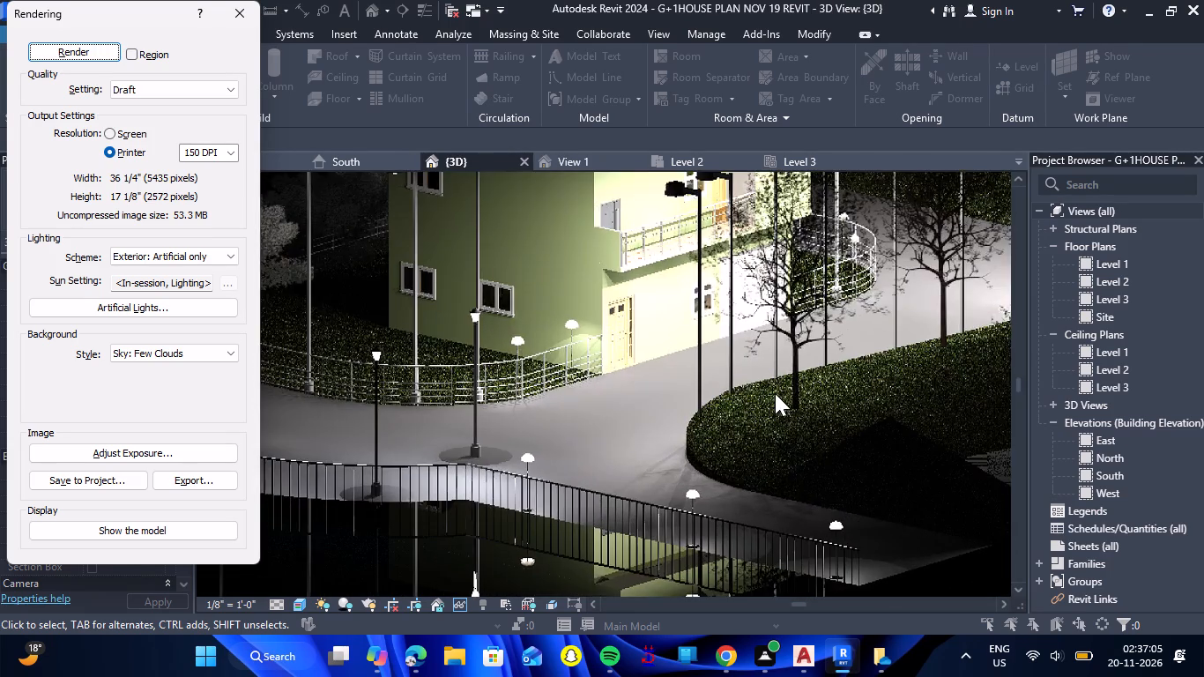
pyautogui.scroll(4, 775, 393)
pyautogui.scroll(5, 707, 439)
pyautogui.scroll(-7, 707, 439)
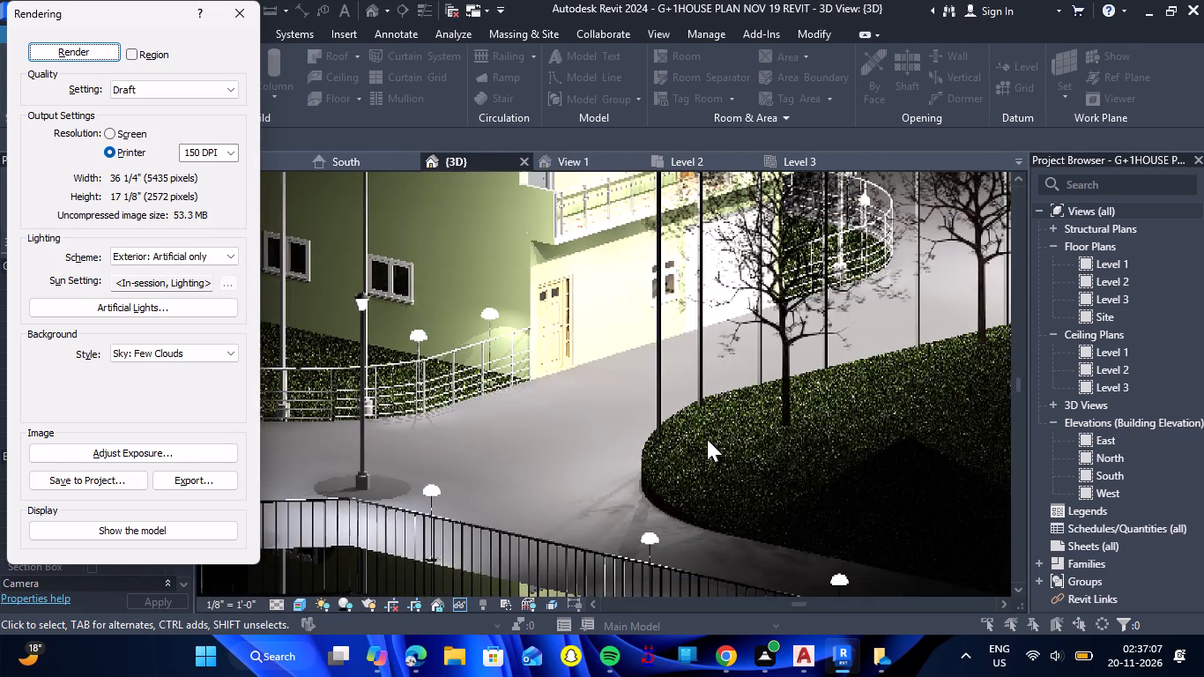
pyautogui.scroll(-8, 680, 404)
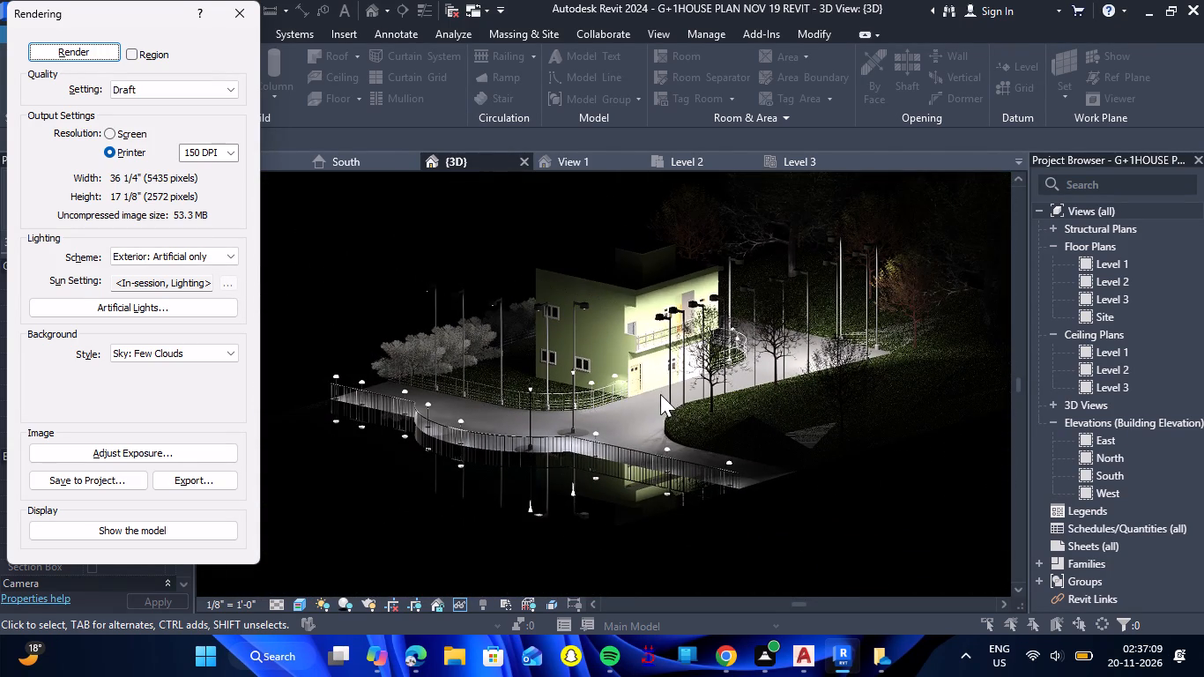
pyautogui.scroll(2, 568, 350)
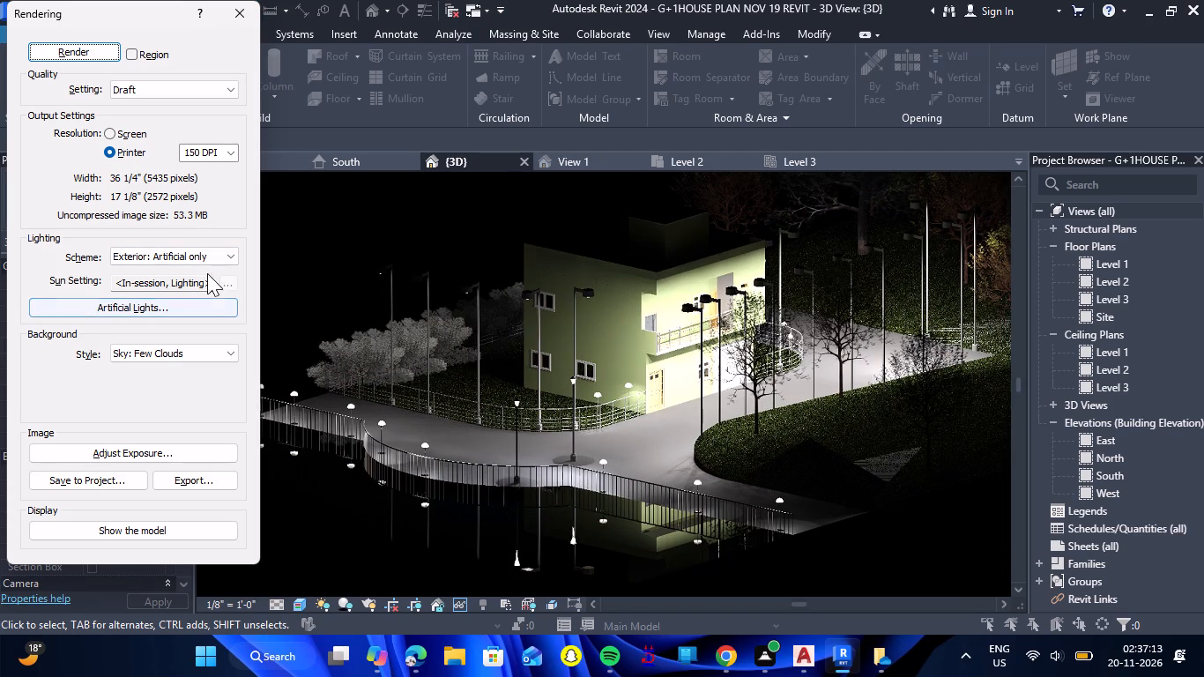
# Switch off street lights 31 through 37 in the 3D view's artificial lights and close the rendering settings.
pyautogui.click(208, 314)
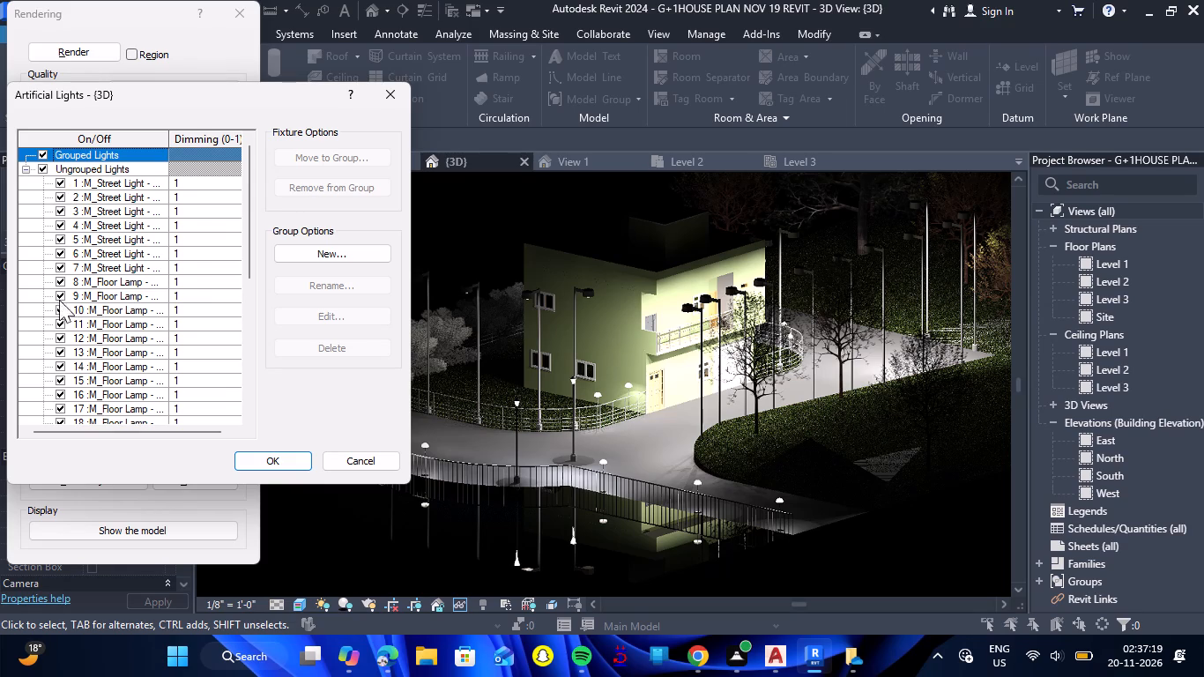
pyautogui.scroll(-17, 59, 315)
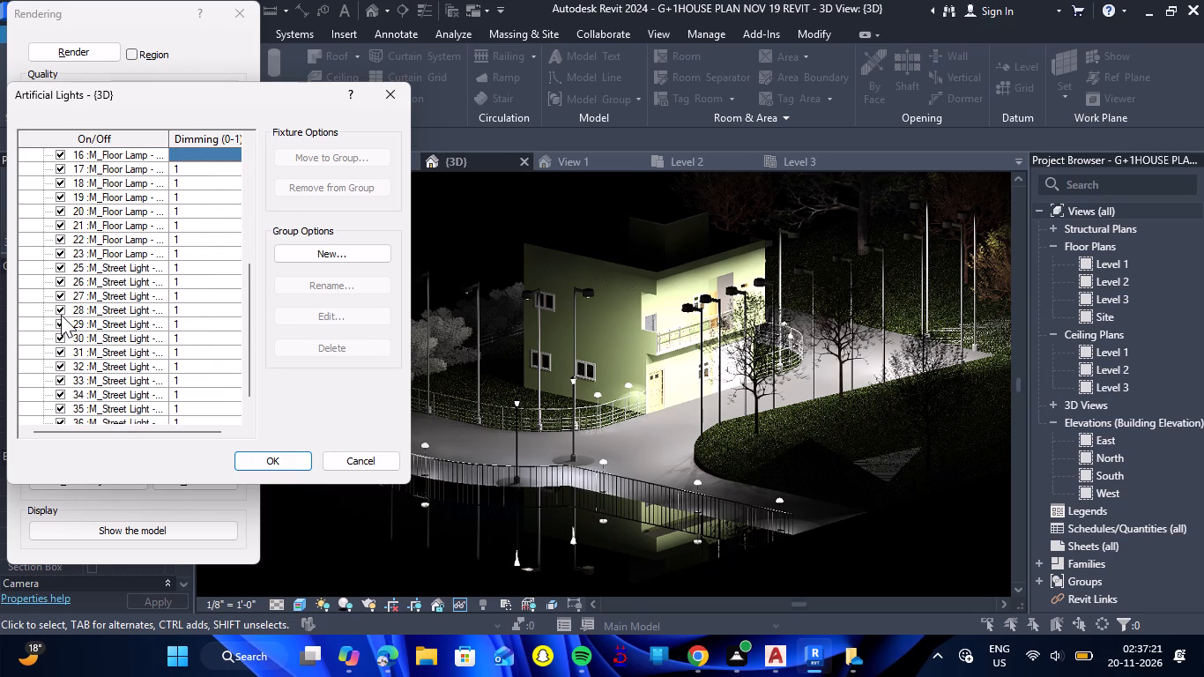
pyautogui.scroll(-9, 61, 315)
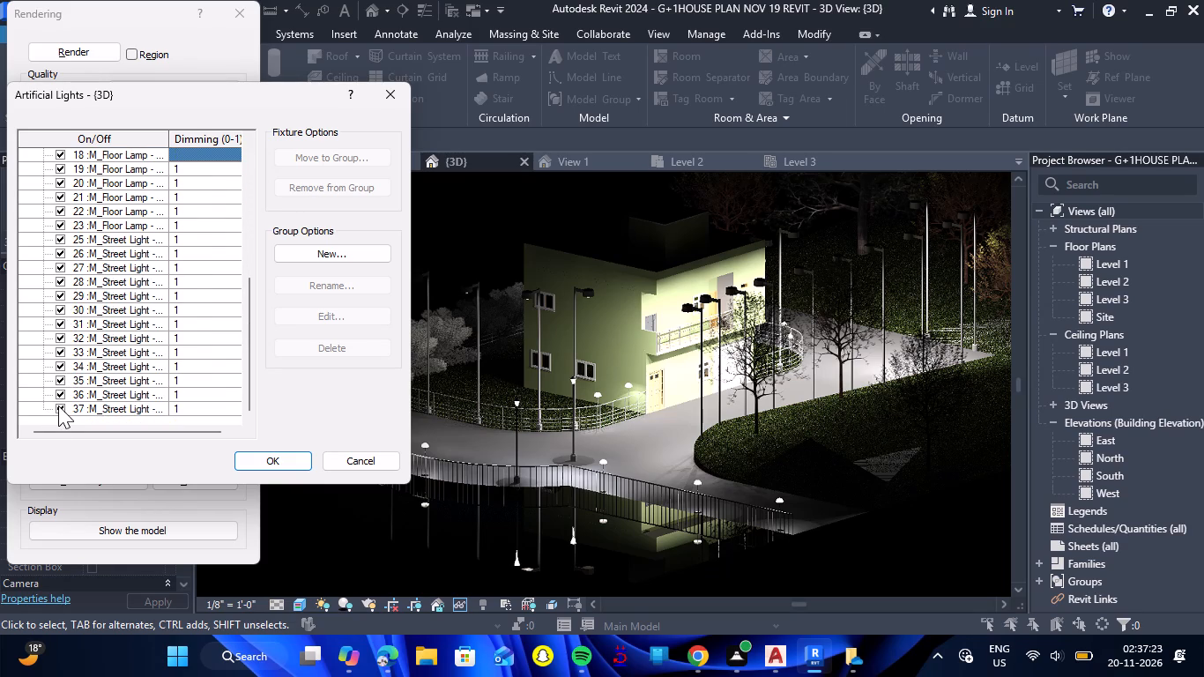
pyautogui.click(58, 405)
pyautogui.click(61, 393)
pyautogui.click(61, 382)
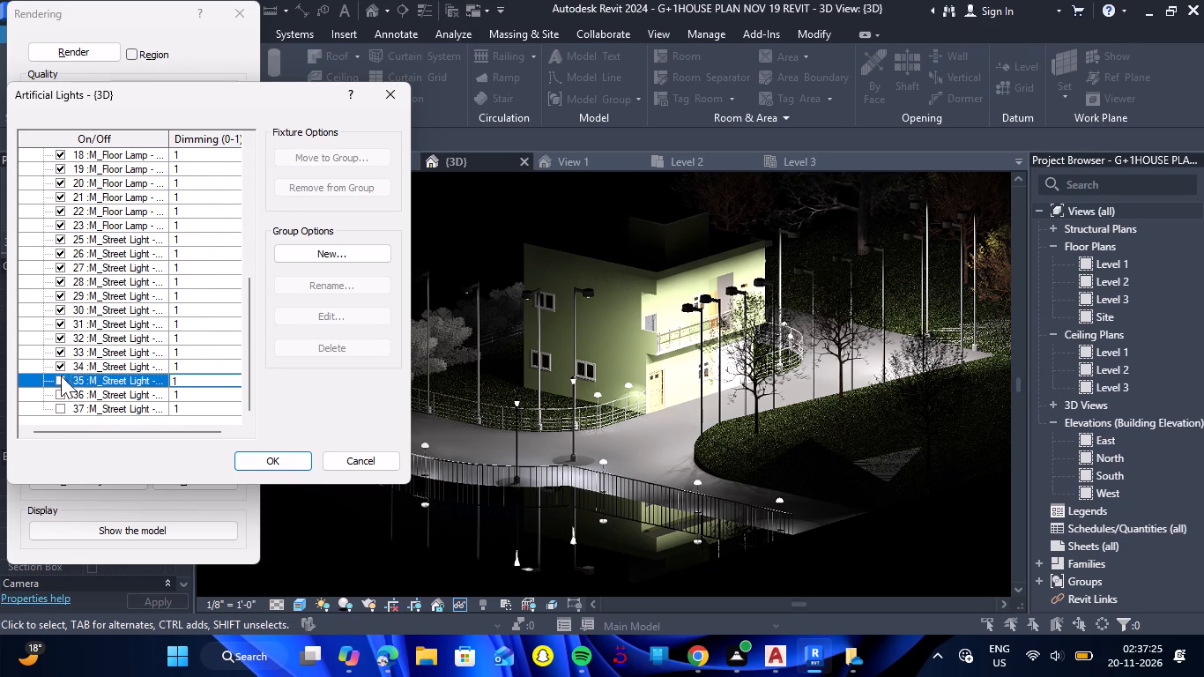
pyautogui.click(61, 368)
pyautogui.click(62, 348)
pyautogui.click(62, 340)
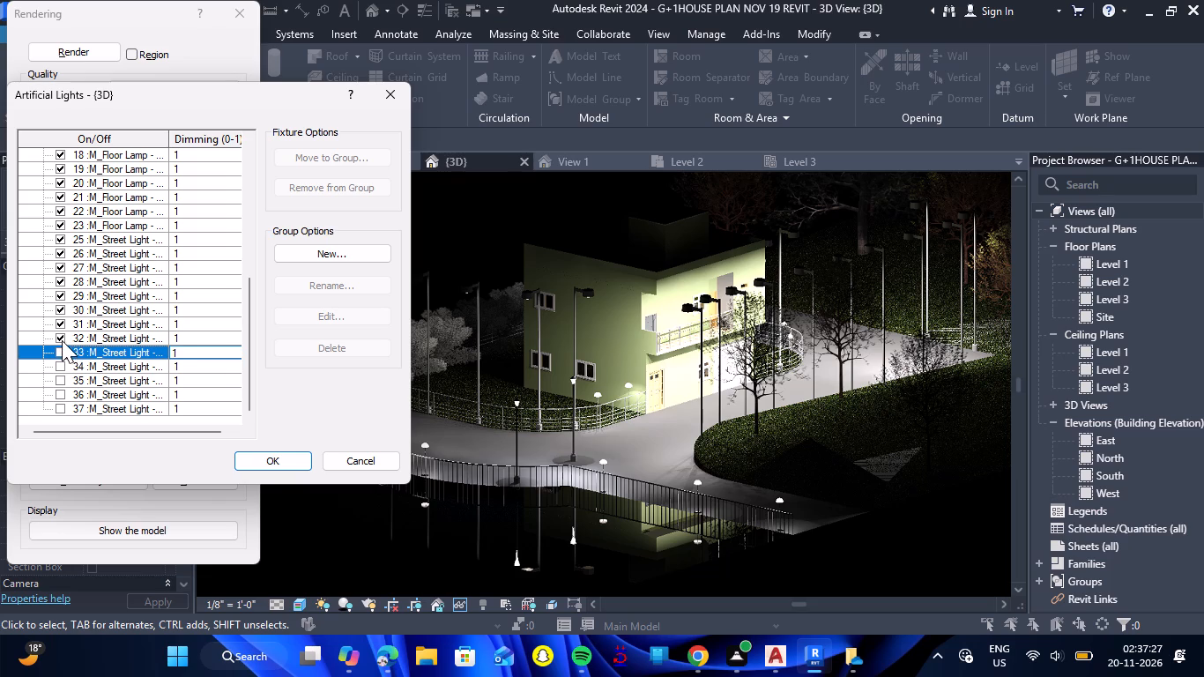
pyautogui.click(60, 326)
pyautogui.click(266, 455)
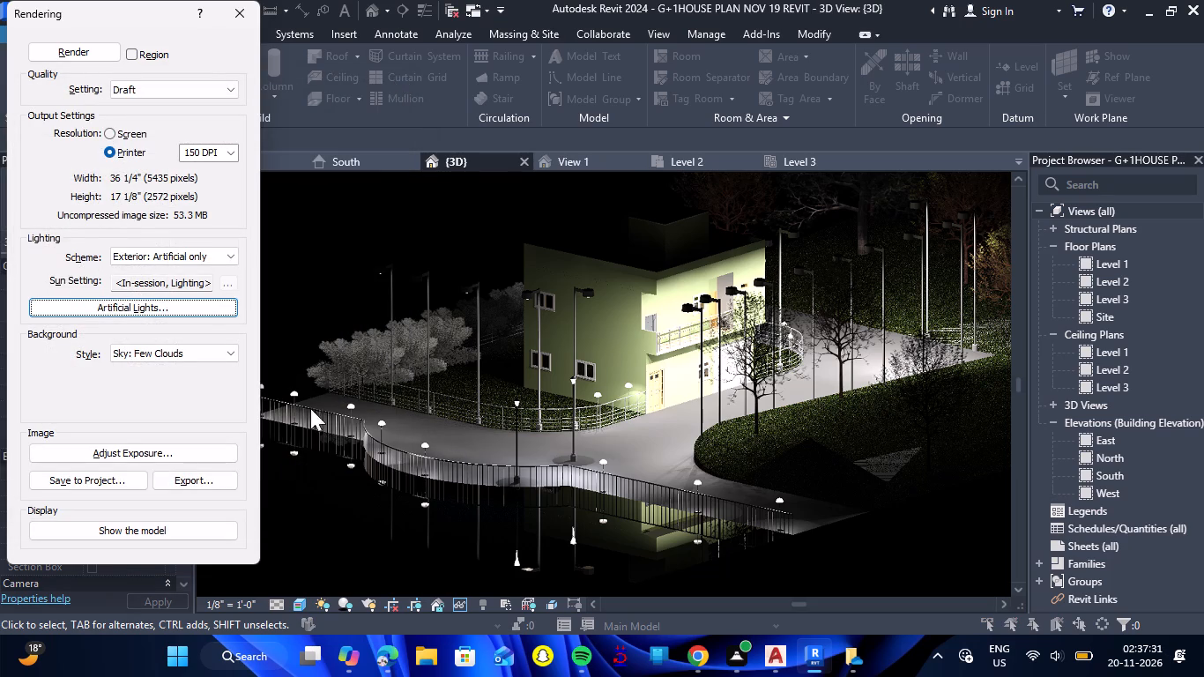
pyautogui.click(238, 24)
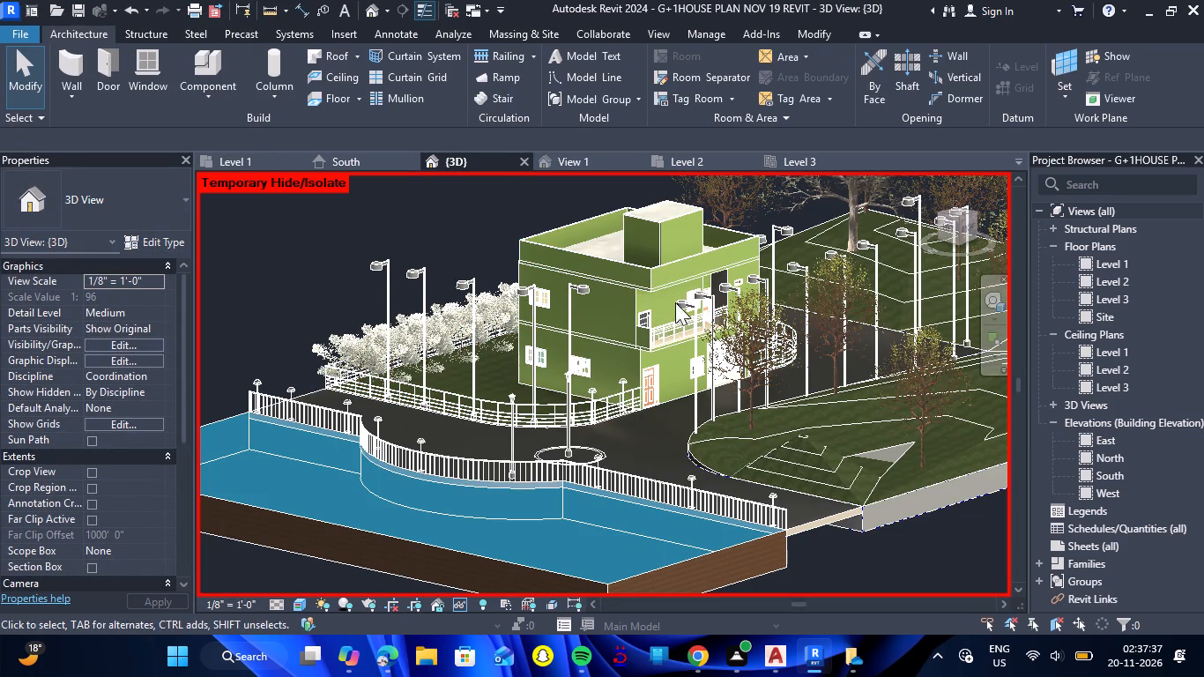
# Check the photometric settings of the standard street light type 250W Halogen - 480V in front of the house.
pyautogui.click(698, 347)
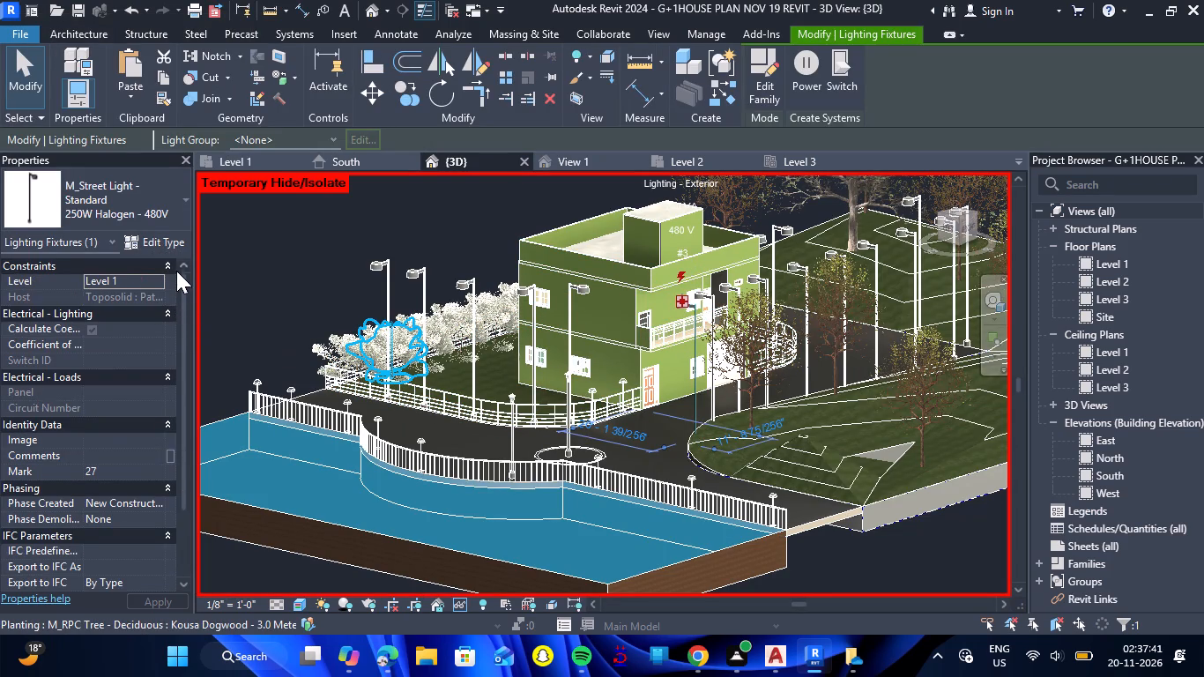
pyautogui.click(163, 250)
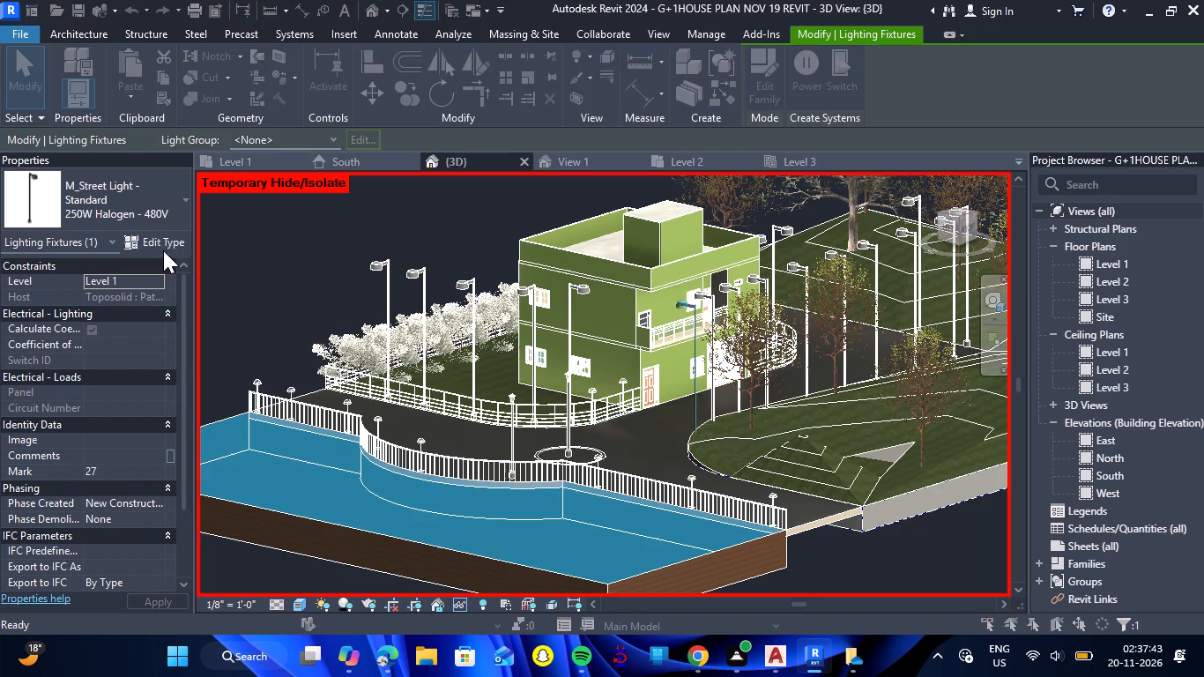
pyautogui.scroll(-16, 432, 390)
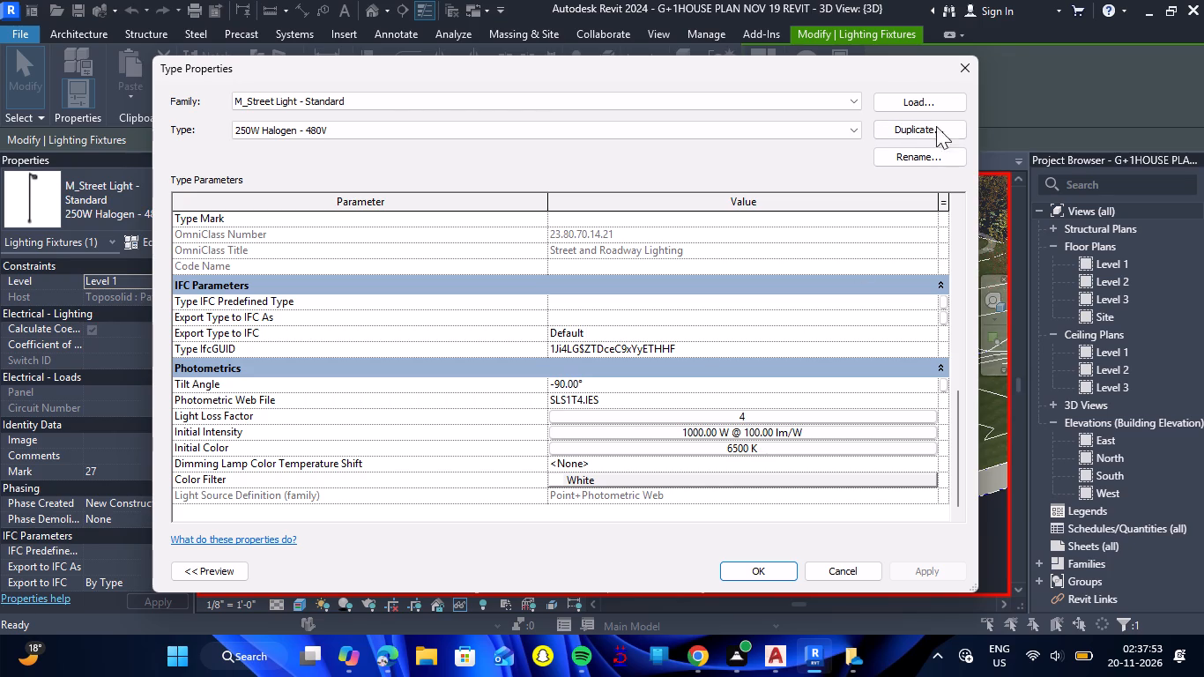
pyautogui.click(960, 70)
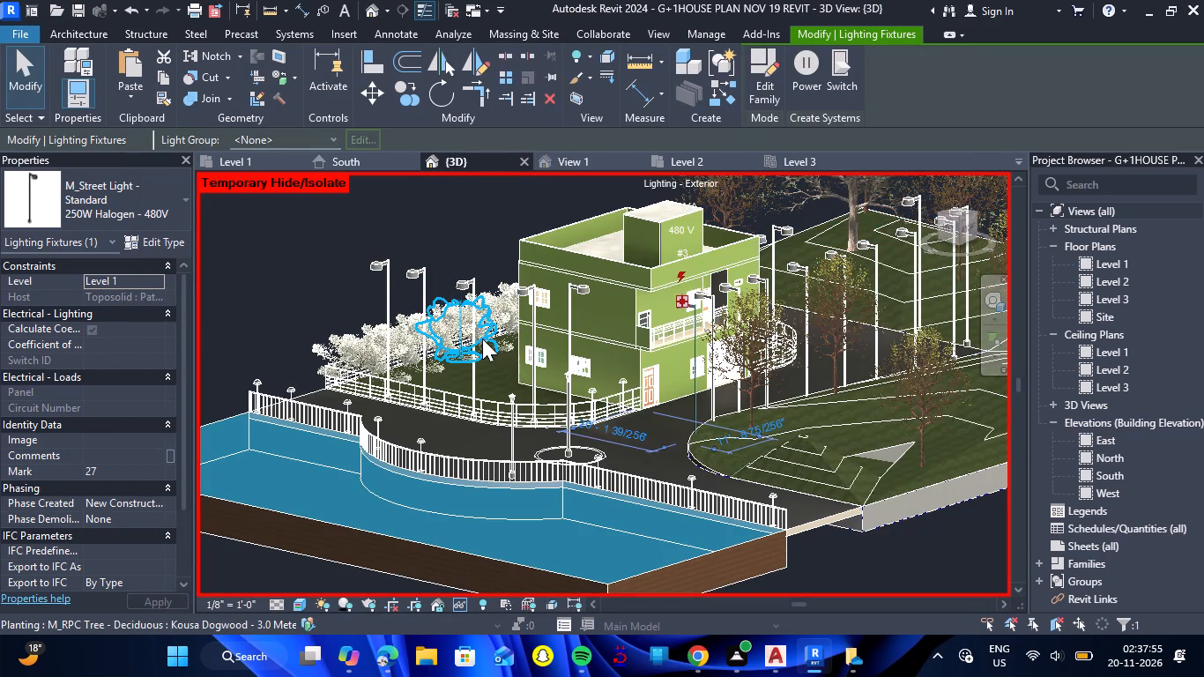
# Set the initial intensity of the standard street light type 400W Halogen - 120V to 1000 W at 100 lm/W and save the type.
pyautogui.click(469, 382)
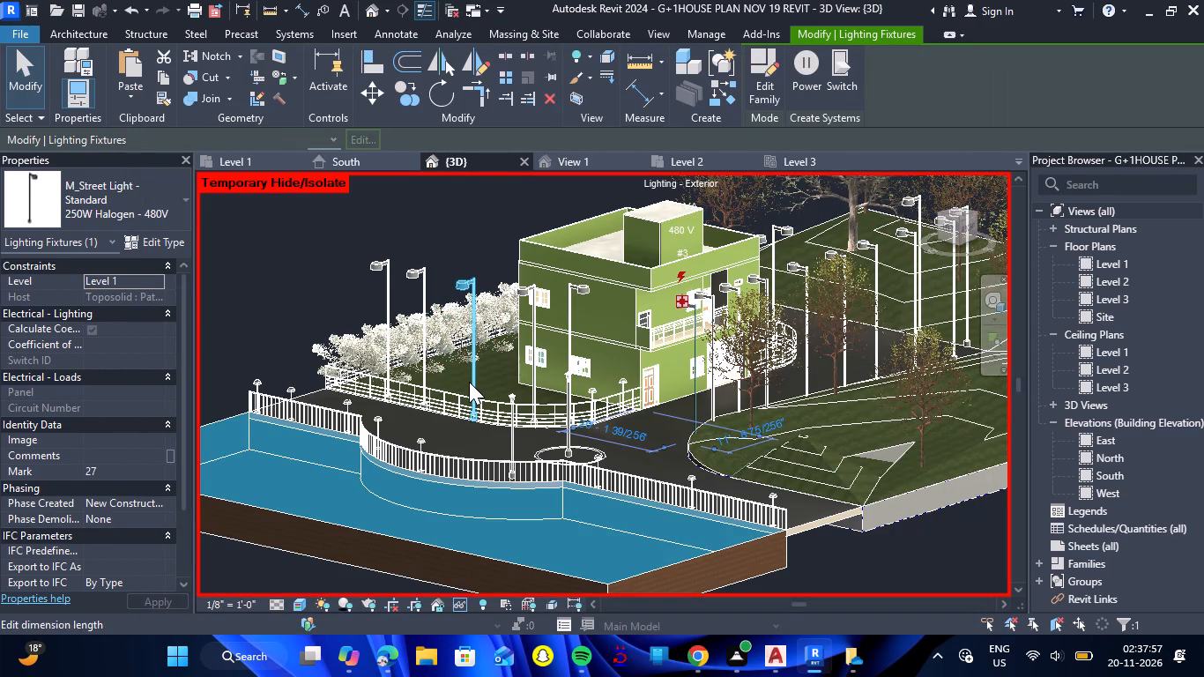
pyautogui.click(140, 244)
pyautogui.scroll(-9, 630, 399)
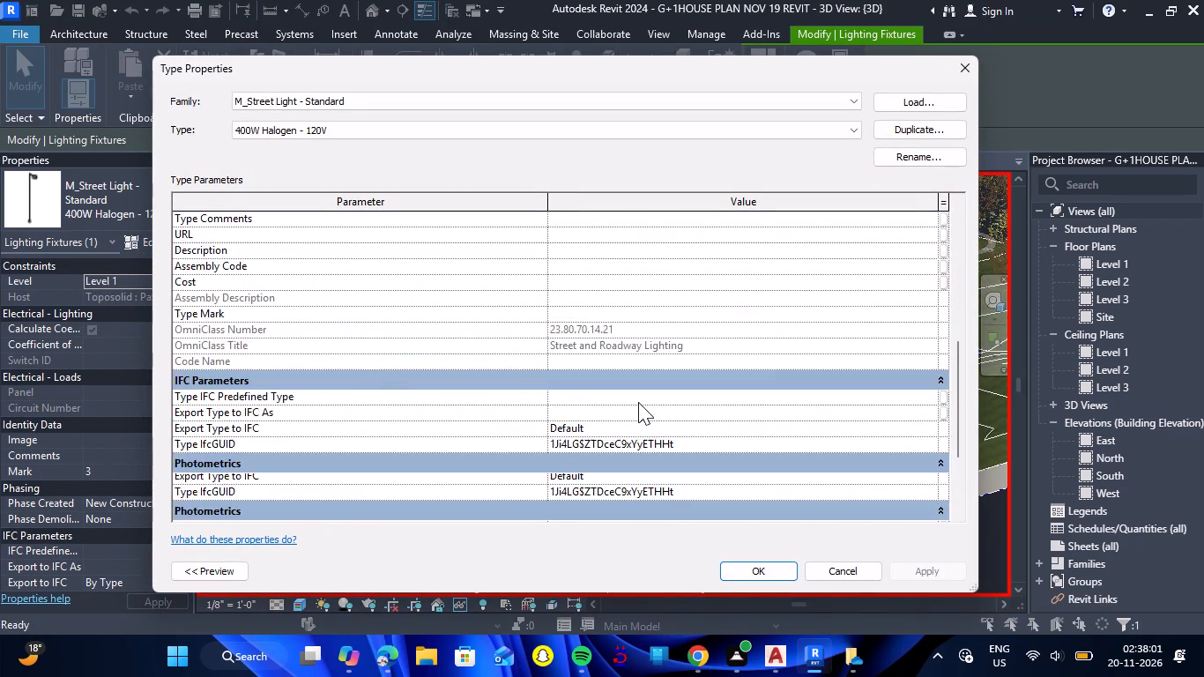
pyautogui.scroll(-8, 638, 402)
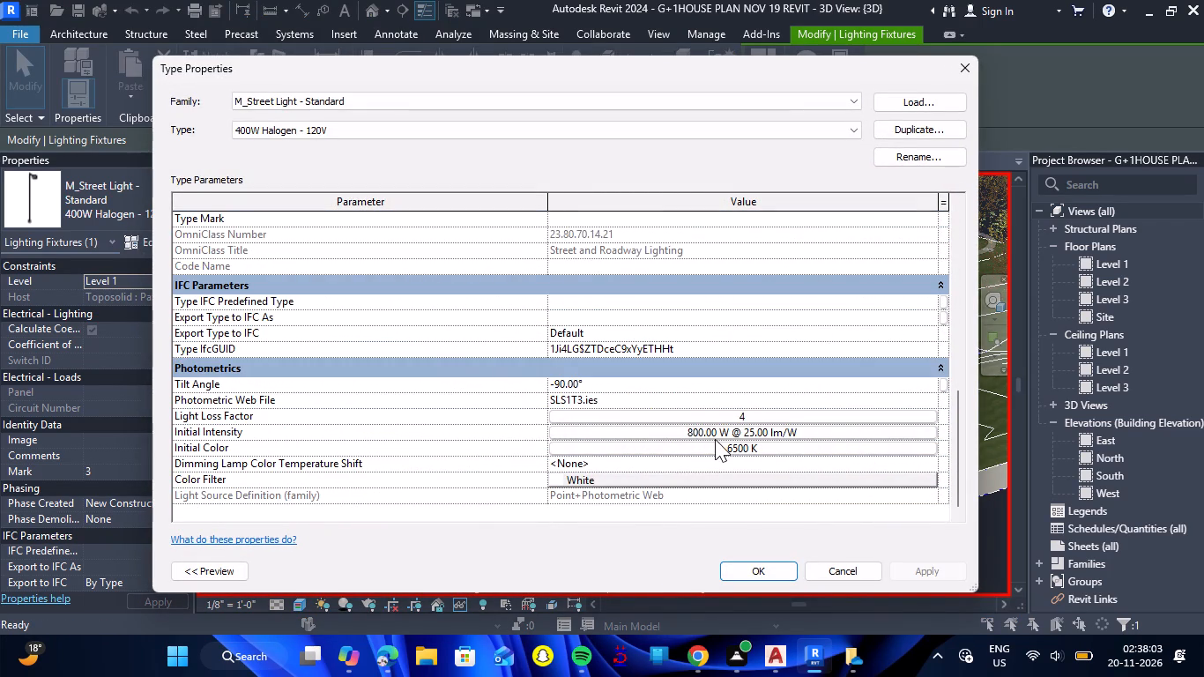
pyautogui.click(715, 439)
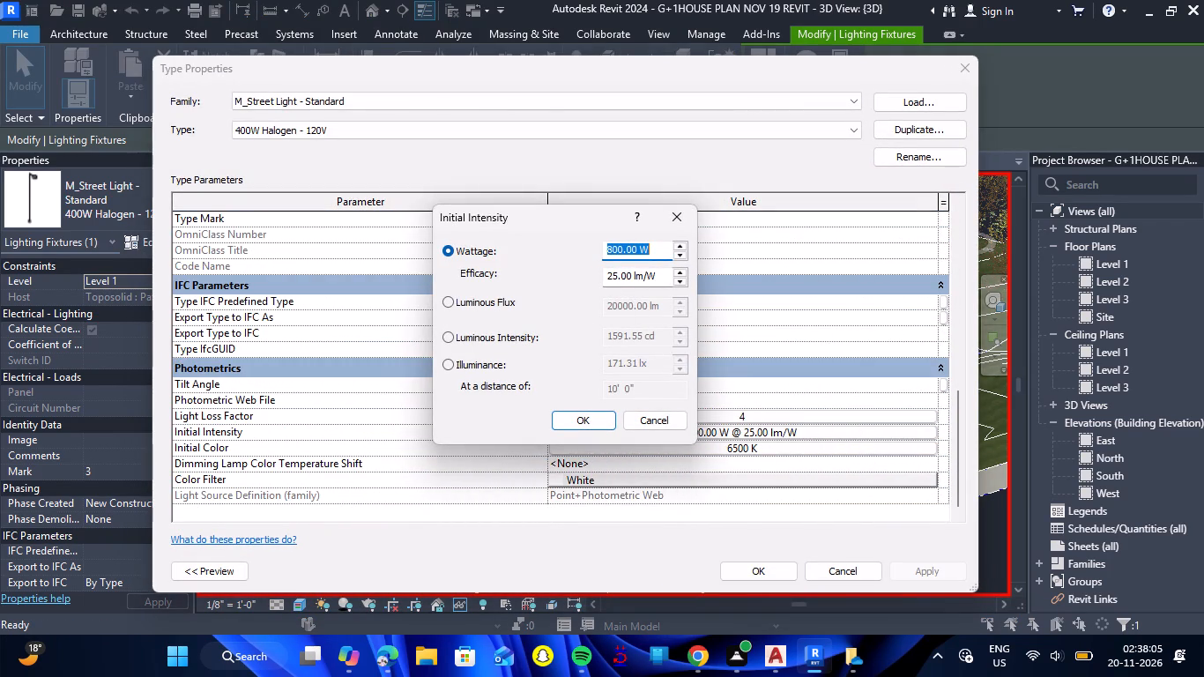
pyautogui.write('1000')
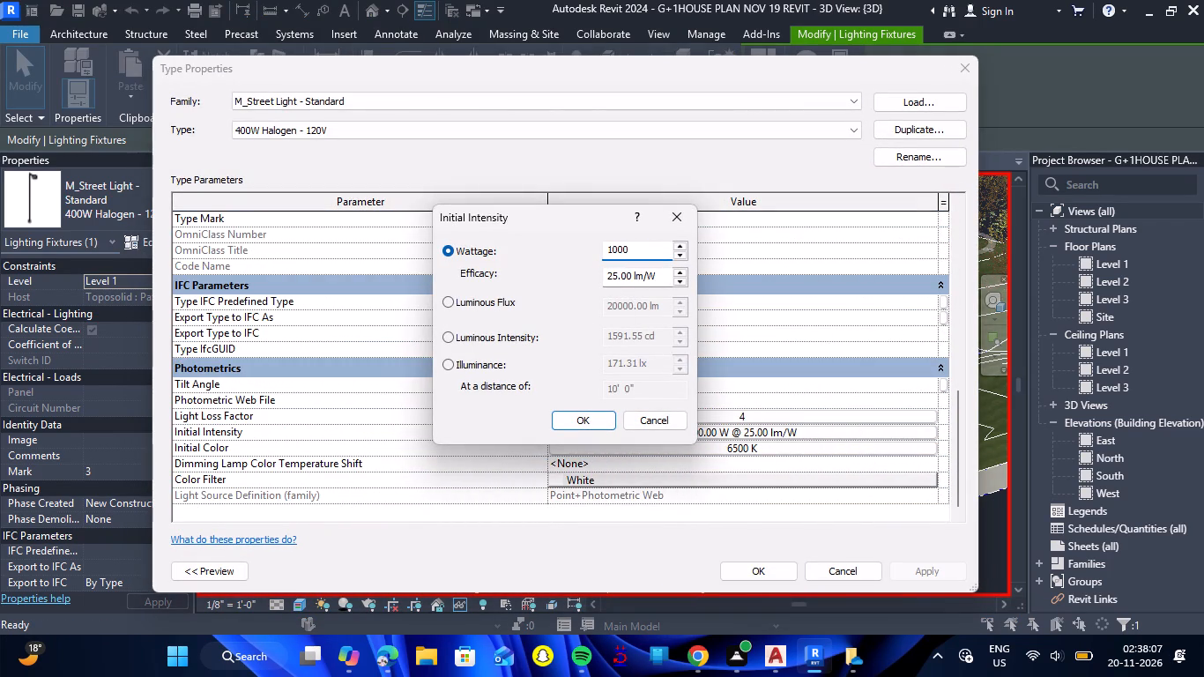
pyautogui.click(619, 275)
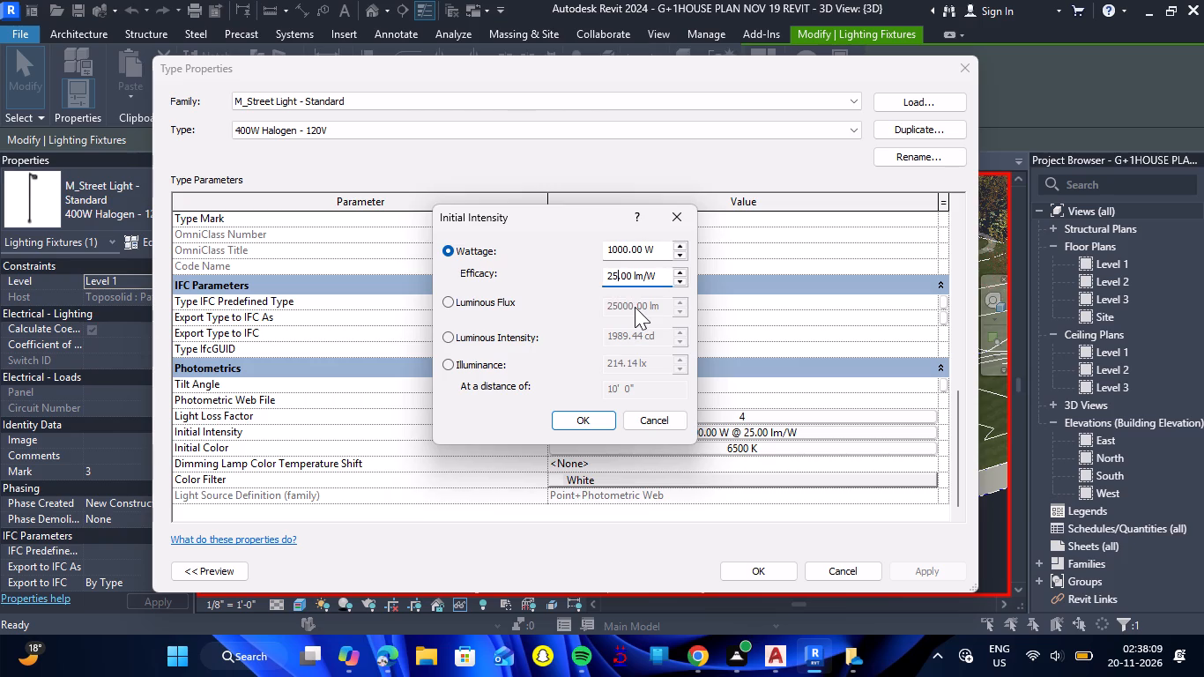
pyautogui.press('BackSpace')
pyautogui.press('BackSpace')
pyautogui.press('BackSpace')
pyautogui.write('100')
pyautogui.click(564, 417)
pyautogui.click(775, 566)
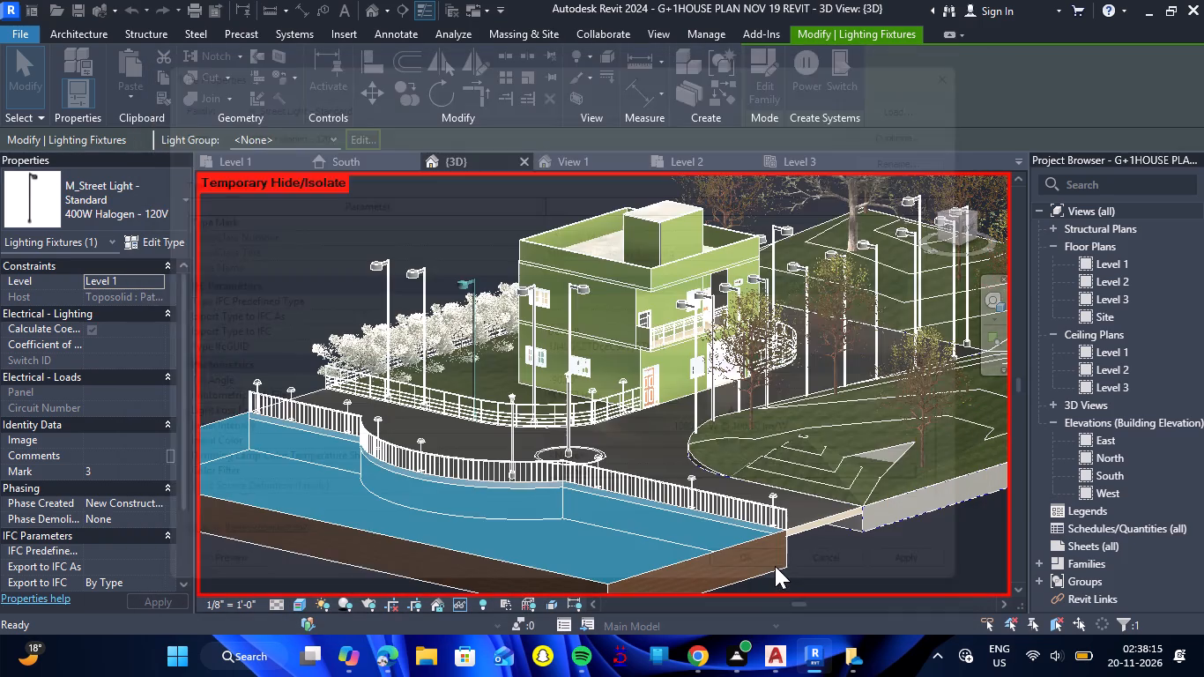
# Set the initial intensity efficacy of the hemispheric floor lamp type 60W - 120V to 100.25 lm/W and save the type.
pyautogui.click(424, 442)
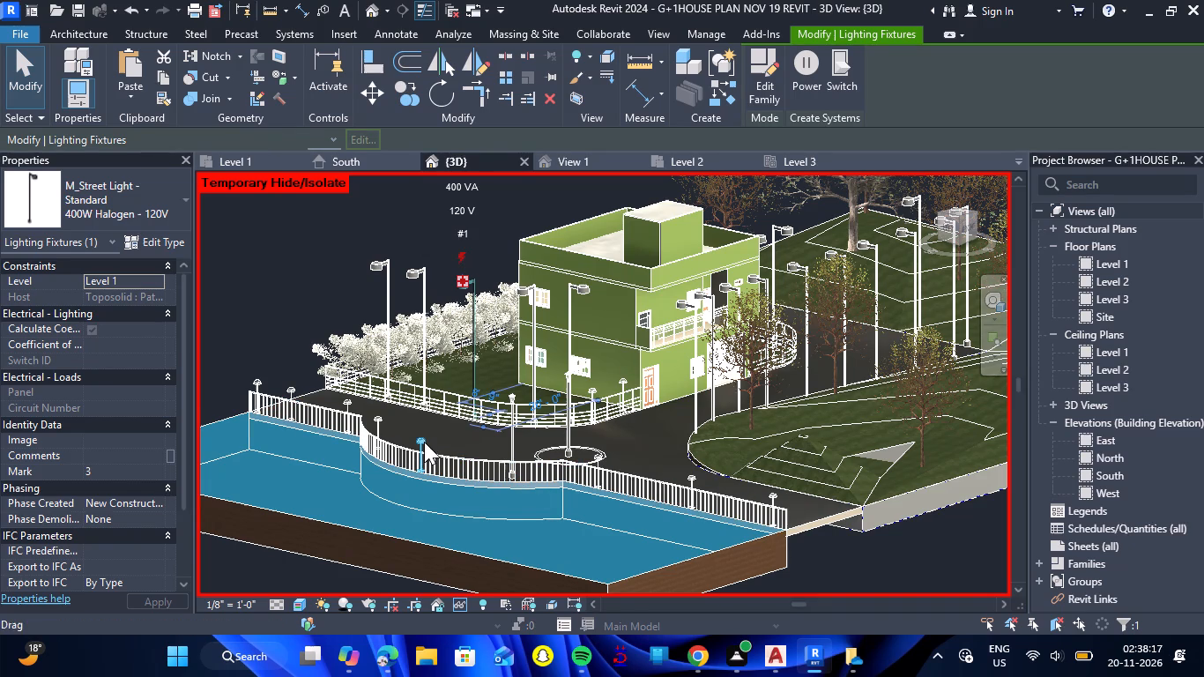
pyautogui.click(132, 234)
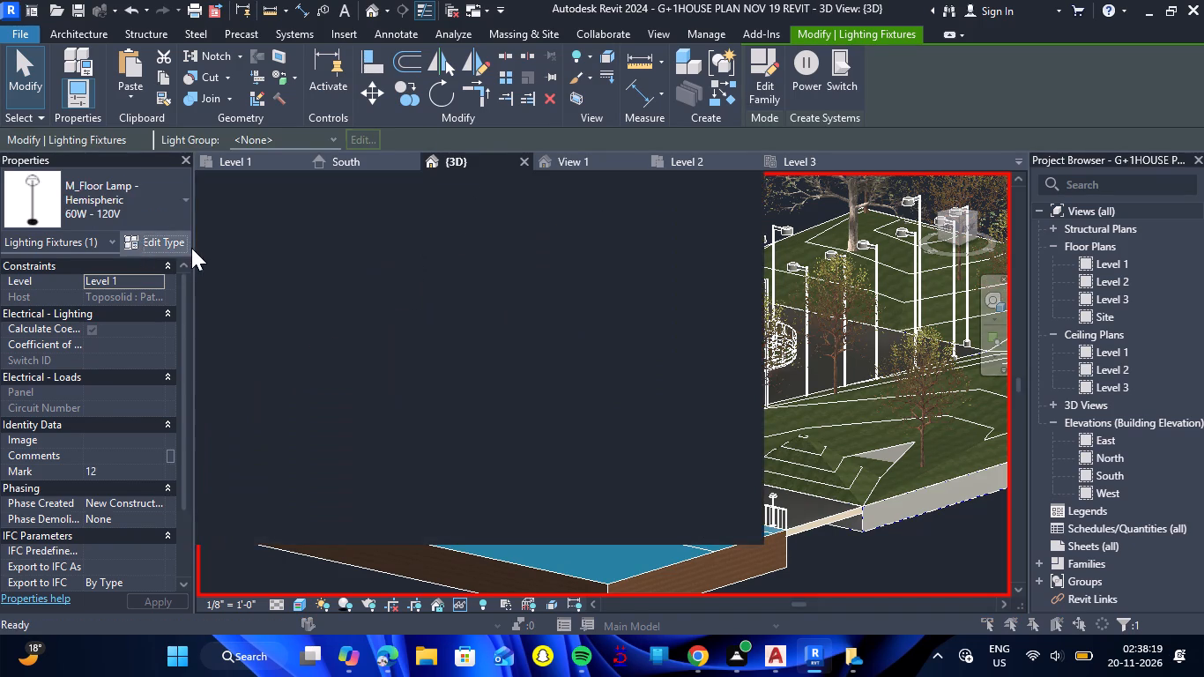
pyautogui.scroll(-14, 671, 429)
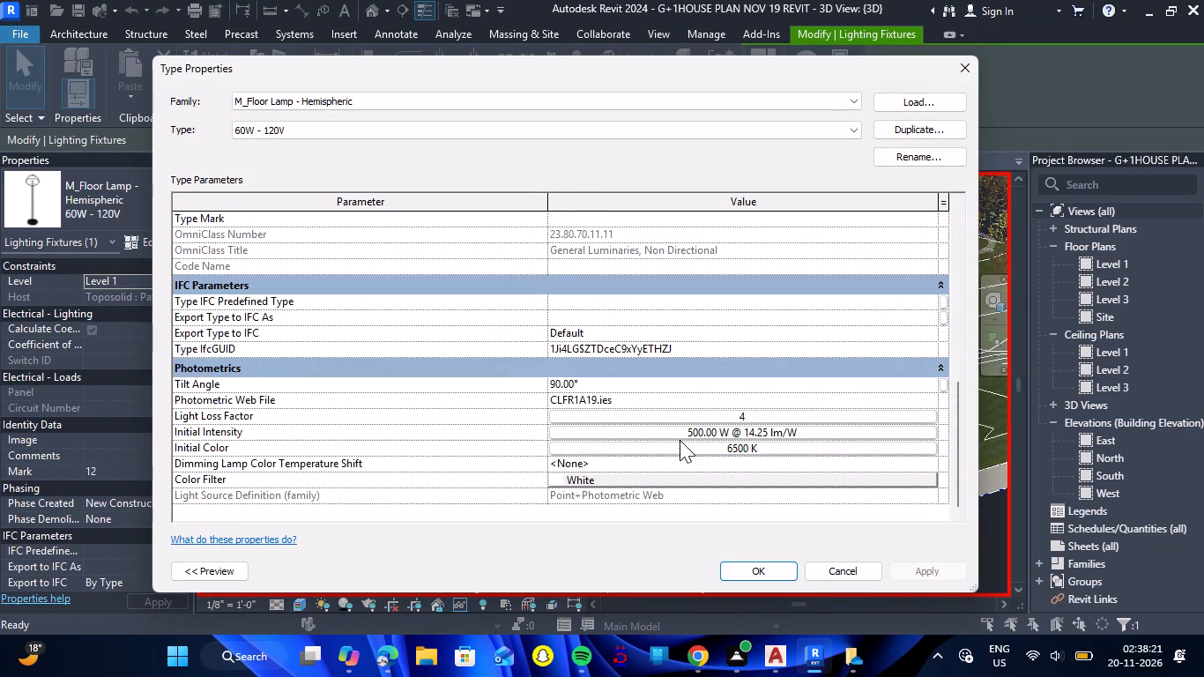
pyautogui.click(747, 432)
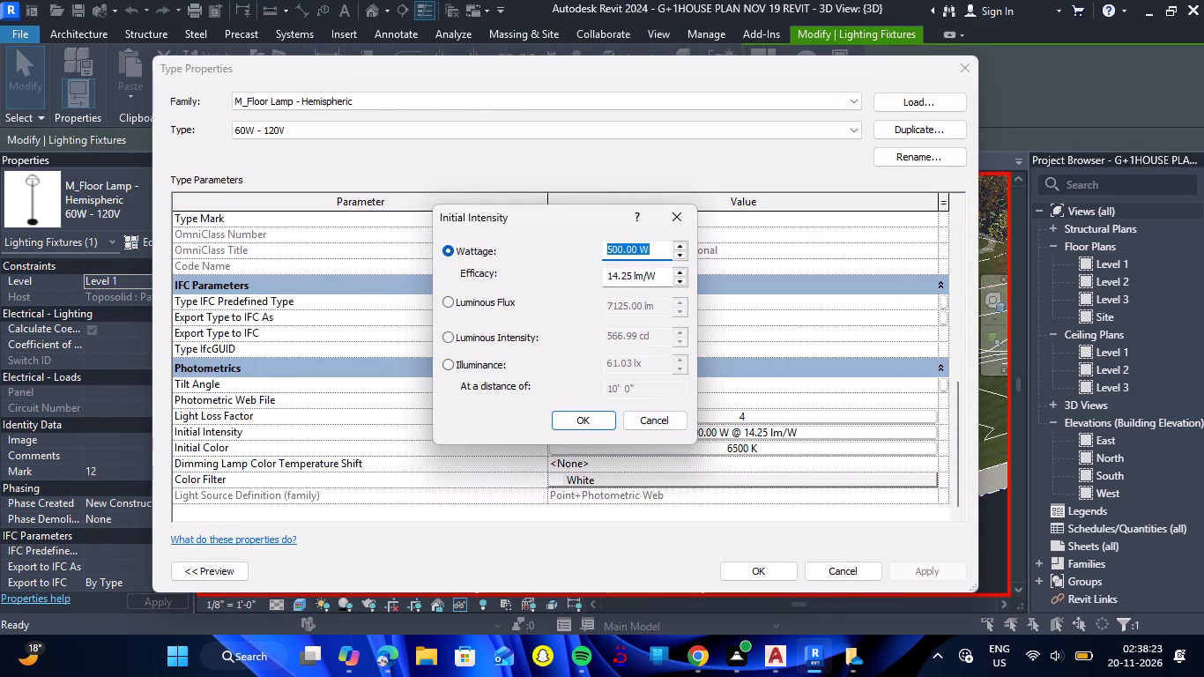
pyautogui.click(618, 277)
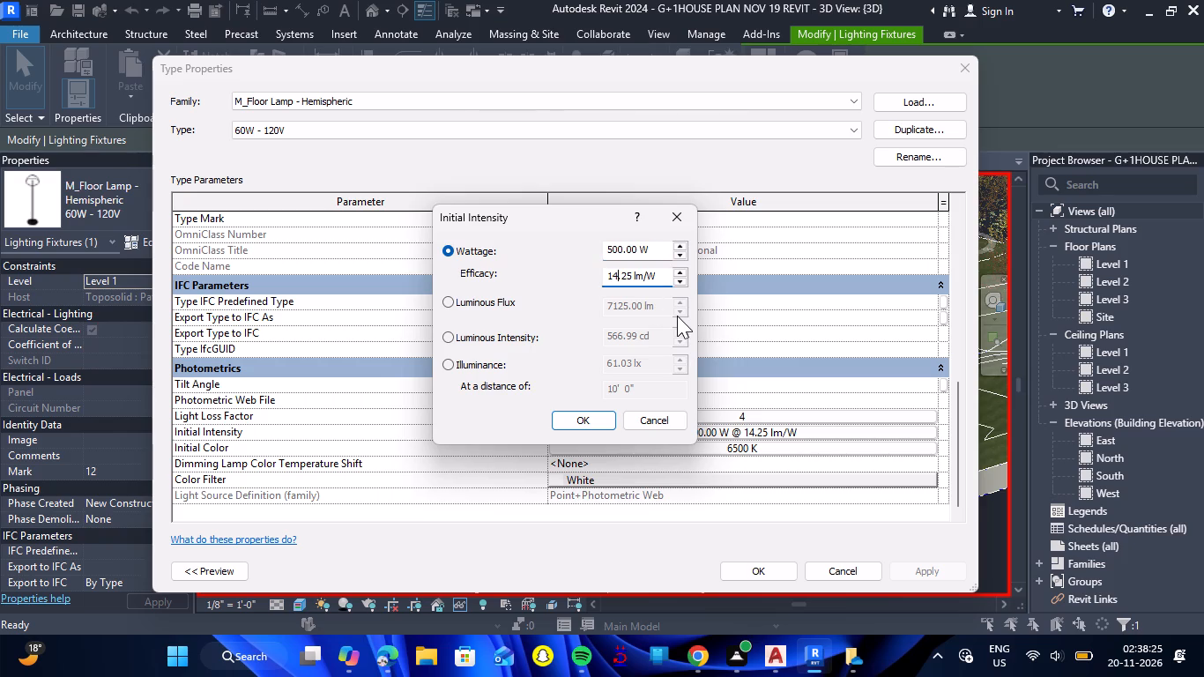
pyautogui.press('BackSpace')
pyautogui.press('BackSpace')
pyautogui.press('BackSpace')
pyautogui.press('BackSpace')
pyautogui.press('BackSpace')
pyautogui.press('BackSpace')
pyautogui.press('BackSpace')
pyautogui.write('100')
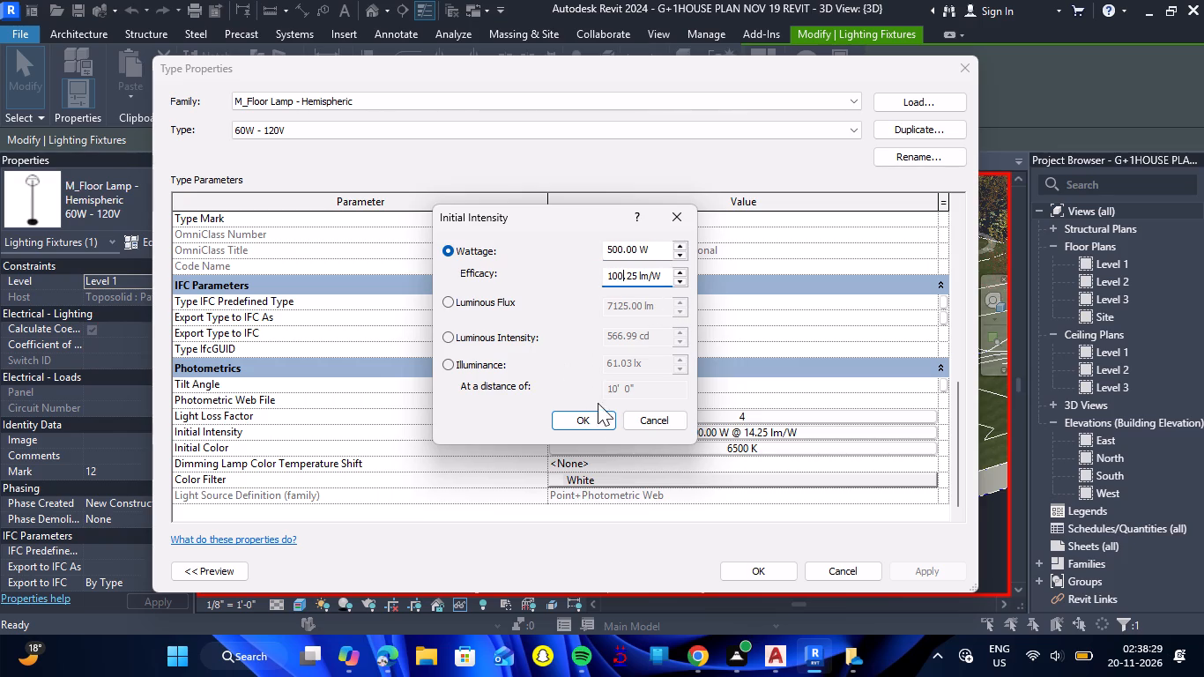
pyautogui.doubleClick(598, 425)
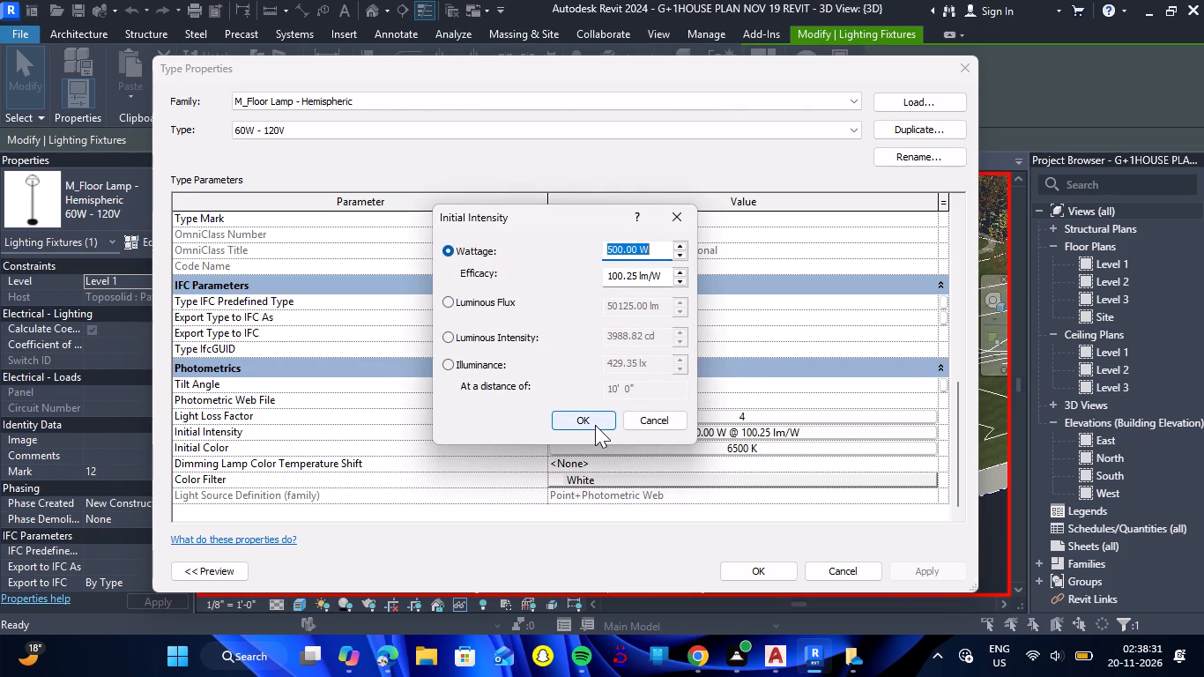
pyautogui.doubleClick(595, 425)
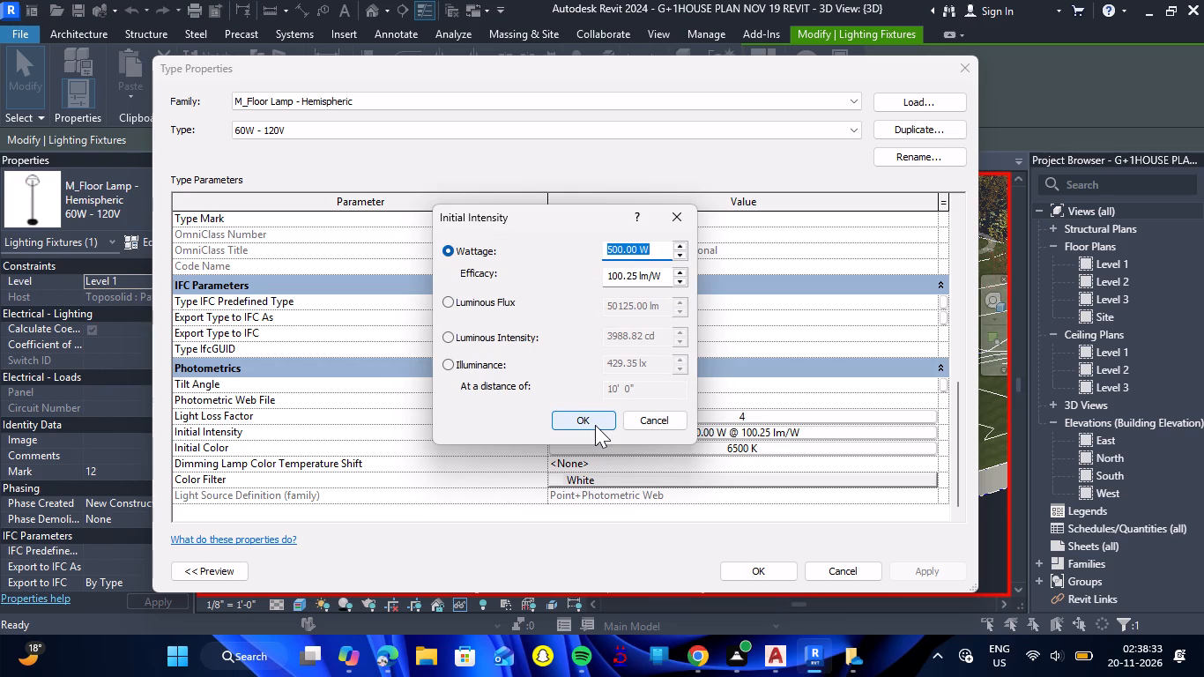
pyautogui.click(595, 425)
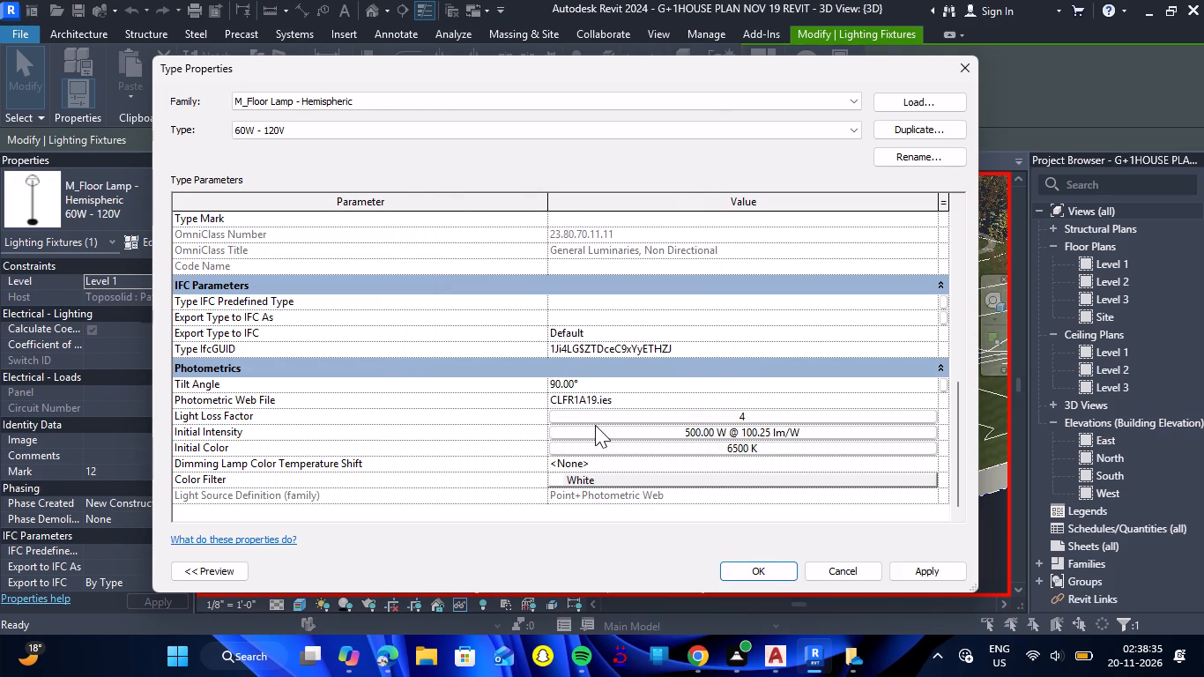
pyautogui.click(757, 577)
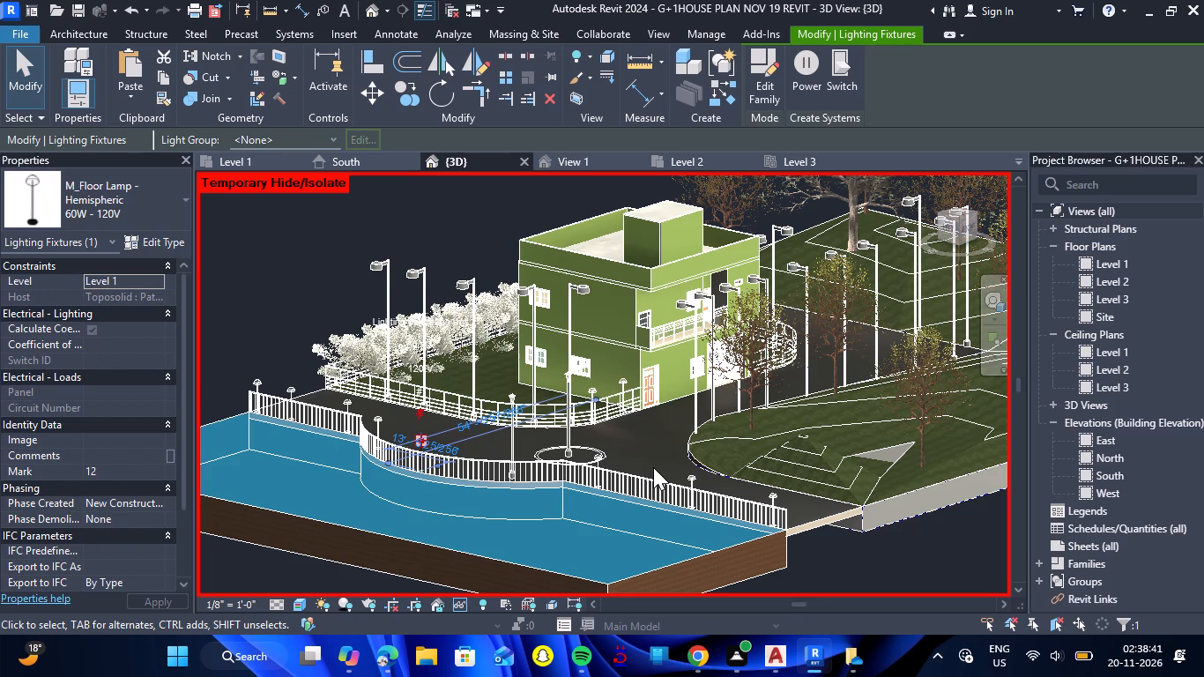
# Reset the temporary hide/isolate so all hidden elements, including the trees, show in the 3D view.
pyautogui.write('HR')
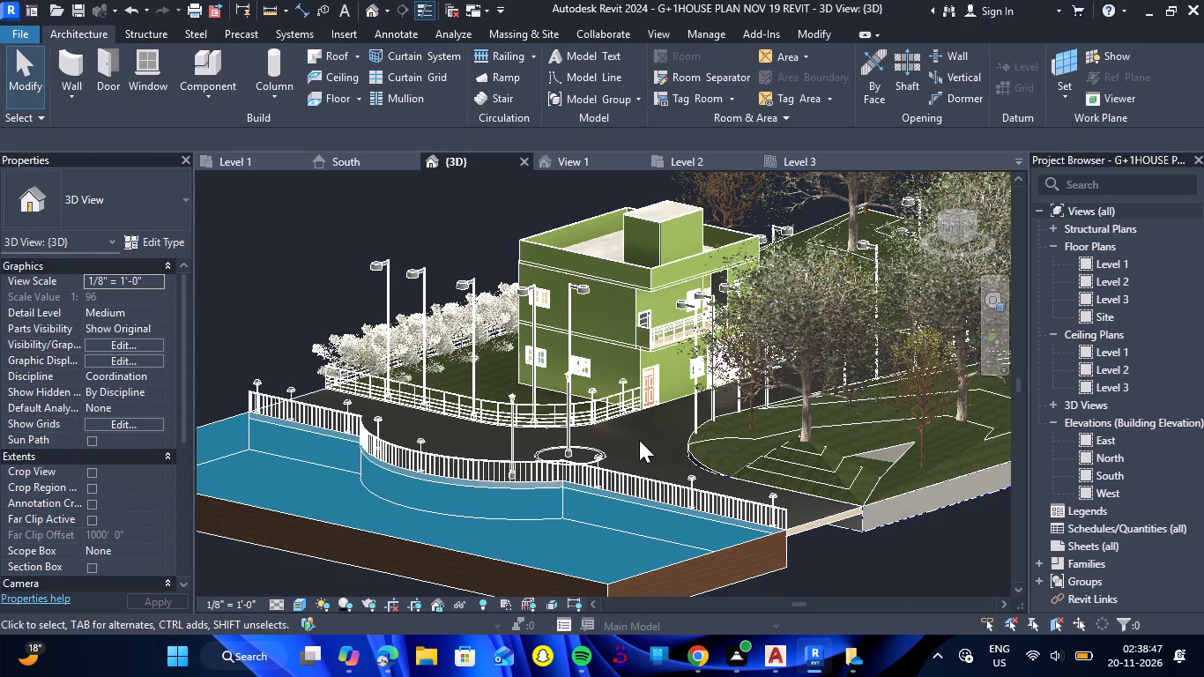
# Switch street lights 31 through 37 back on in the 3D view's artificial lights for rendering.
pyautogui.write('RR')
pyautogui.click(209, 309)
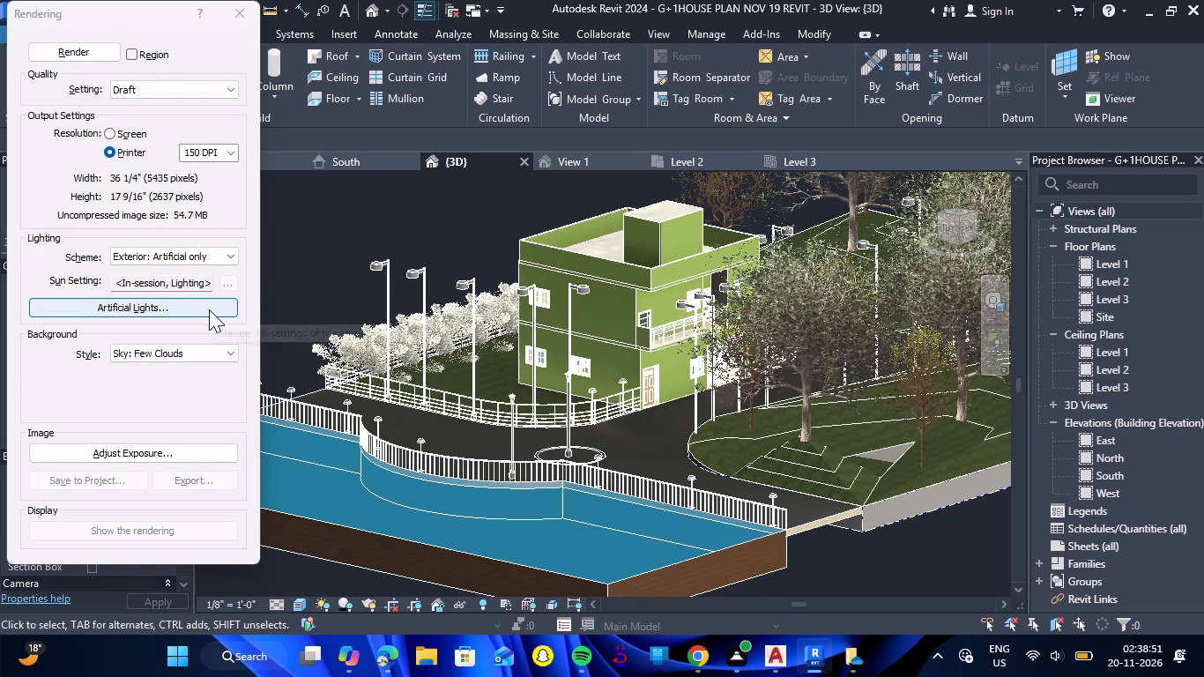
pyautogui.scroll(-8, 146, 336)
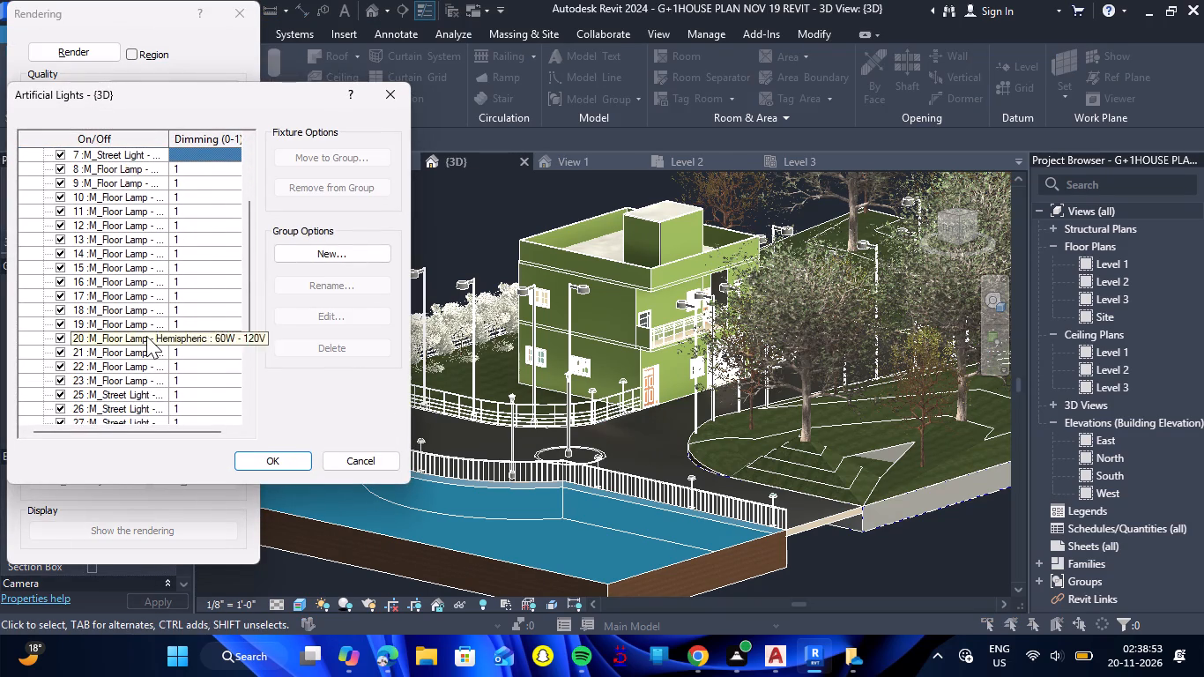
pyautogui.scroll(-13, 146, 336)
pyautogui.click(65, 311)
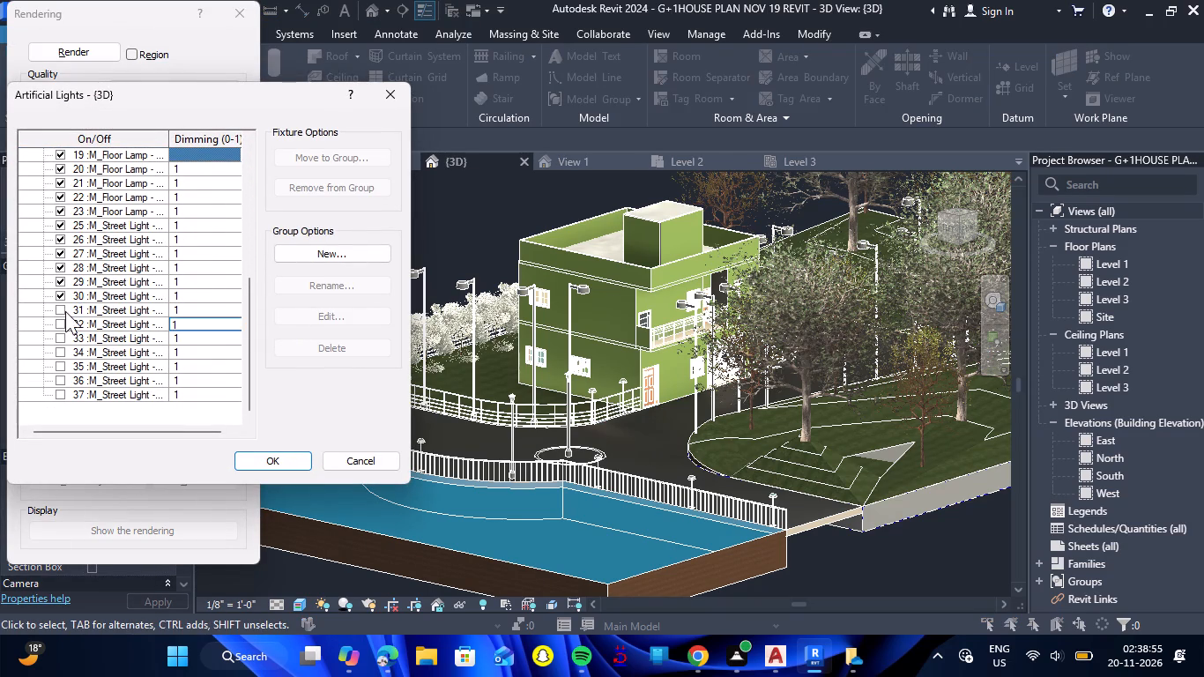
pyautogui.click(63, 341)
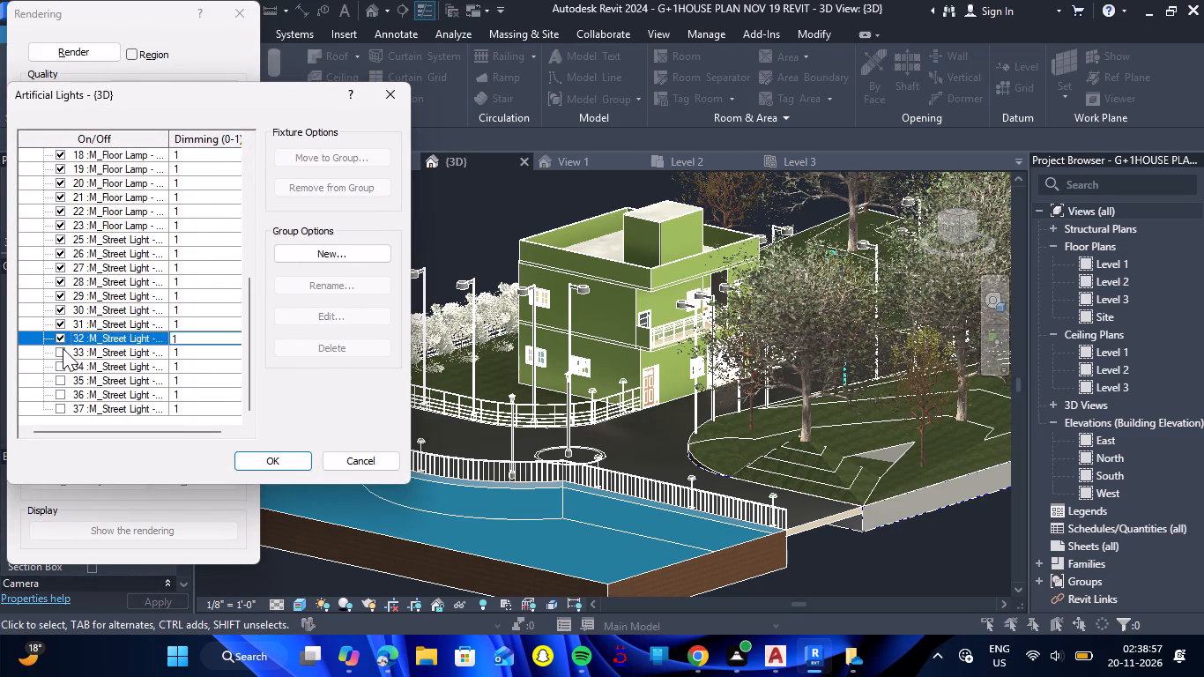
pyautogui.click(63, 348)
pyautogui.click(61, 366)
pyautogui.click(60, 376)
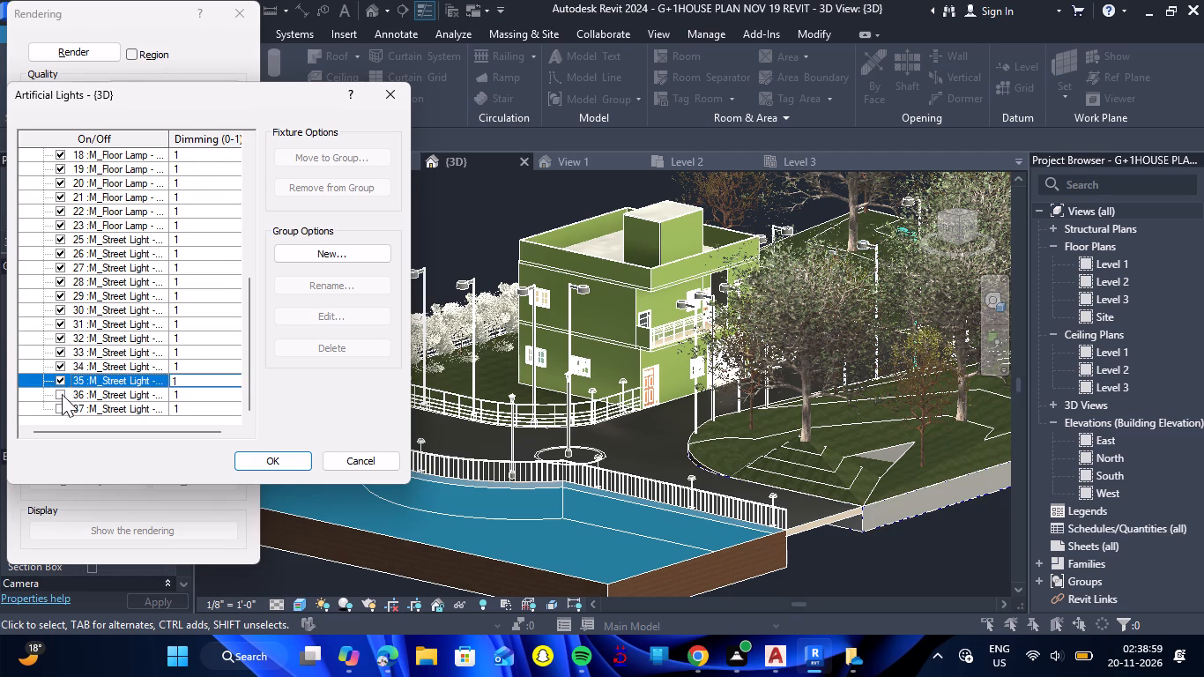
pyautogui.click(63, 398)
pyautogui.click(65, 410)
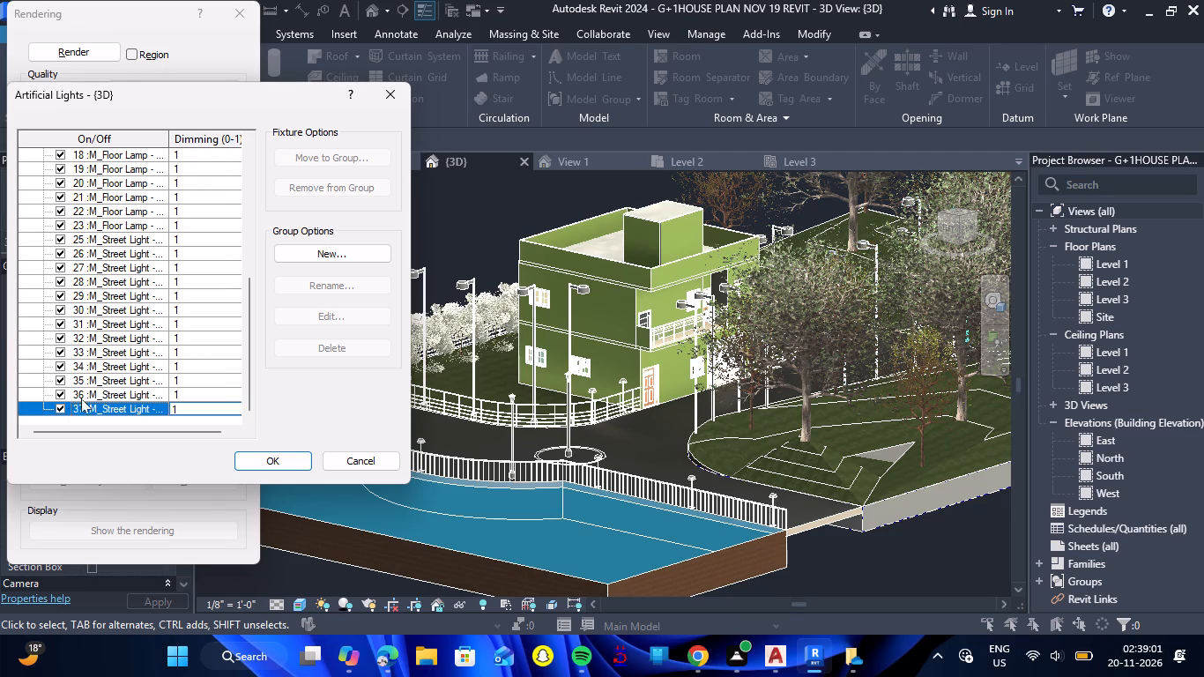
pyautogui.scroll(-7, 90, 388)
pyautogui.click(286, 456)
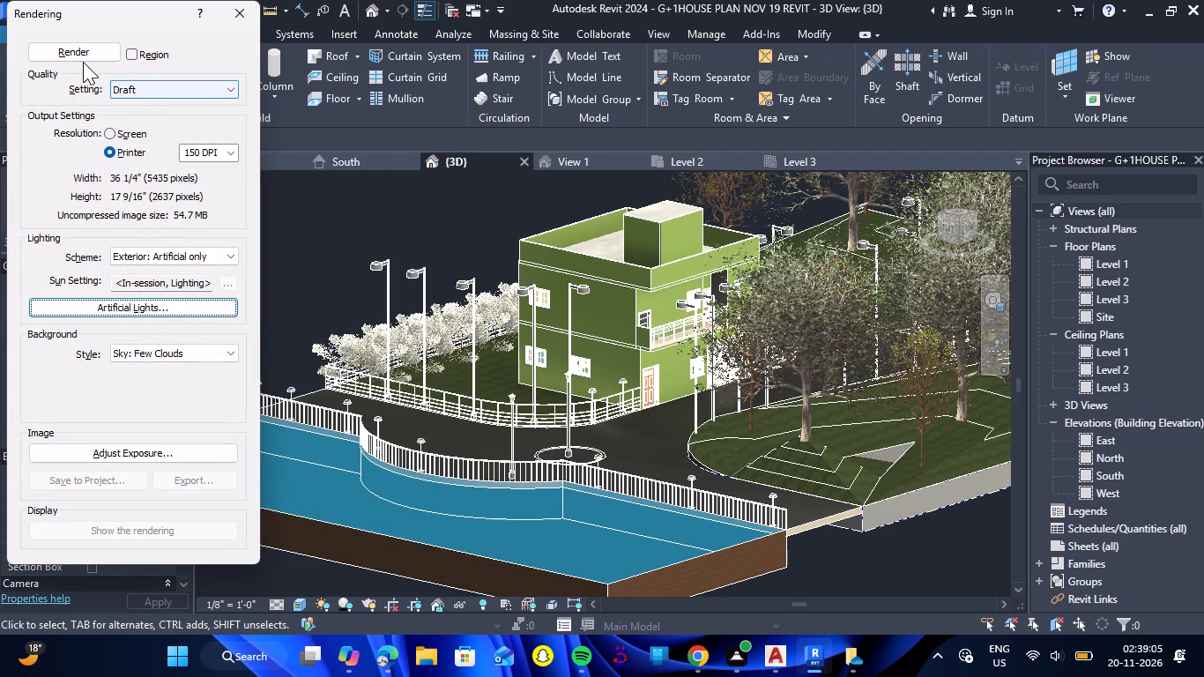
# Render the 3D view at Draft quality, 150 DPI, with the Exterior: Artificial only lighting scheme.
pyautogui.click(94, 44)
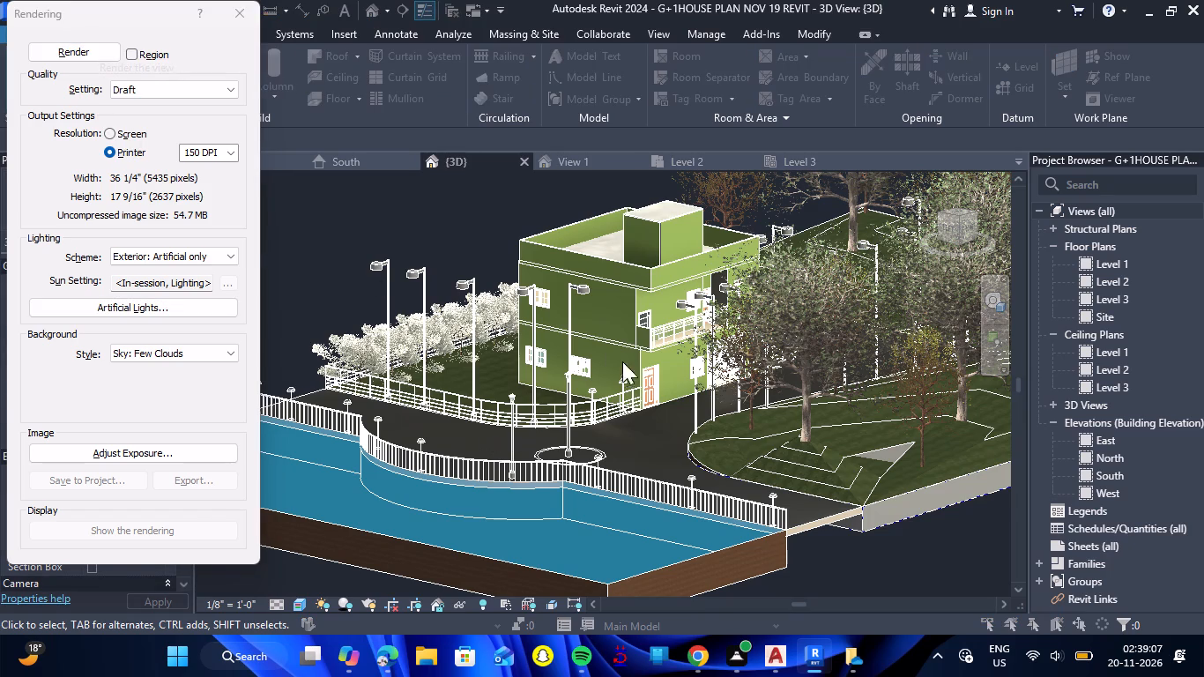
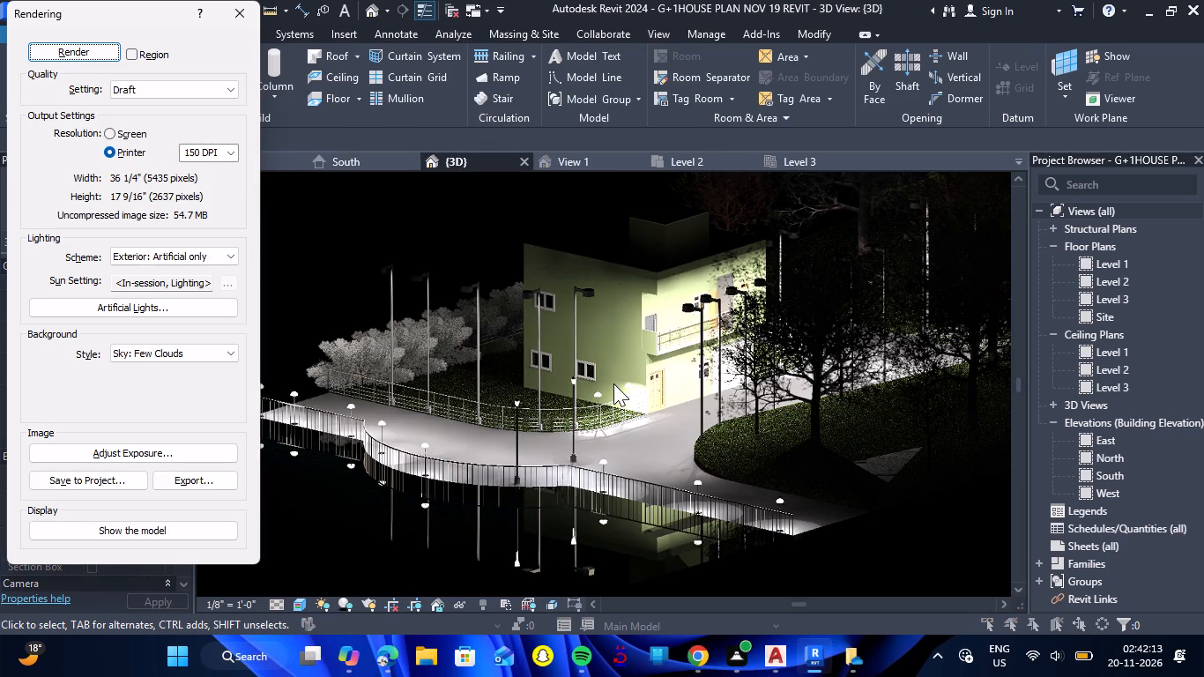
# Examine the finished night rendering up close, checking the lighting on the house, street lights, path, railings and trees.
pyautogui.scroll(5, 666, 383)
pyautogui.scroll(-5, 666, 383)
pyautogui.scroll(3, 666, 376)
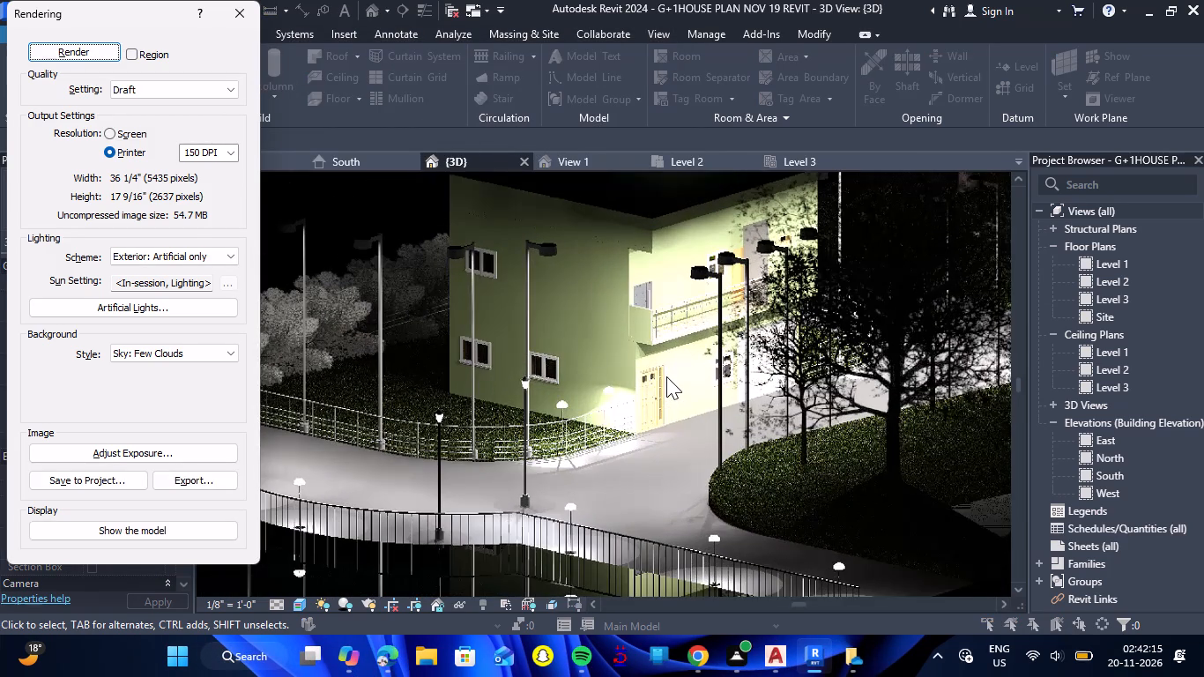
pyautogui.scroll(-2, 666, 376)
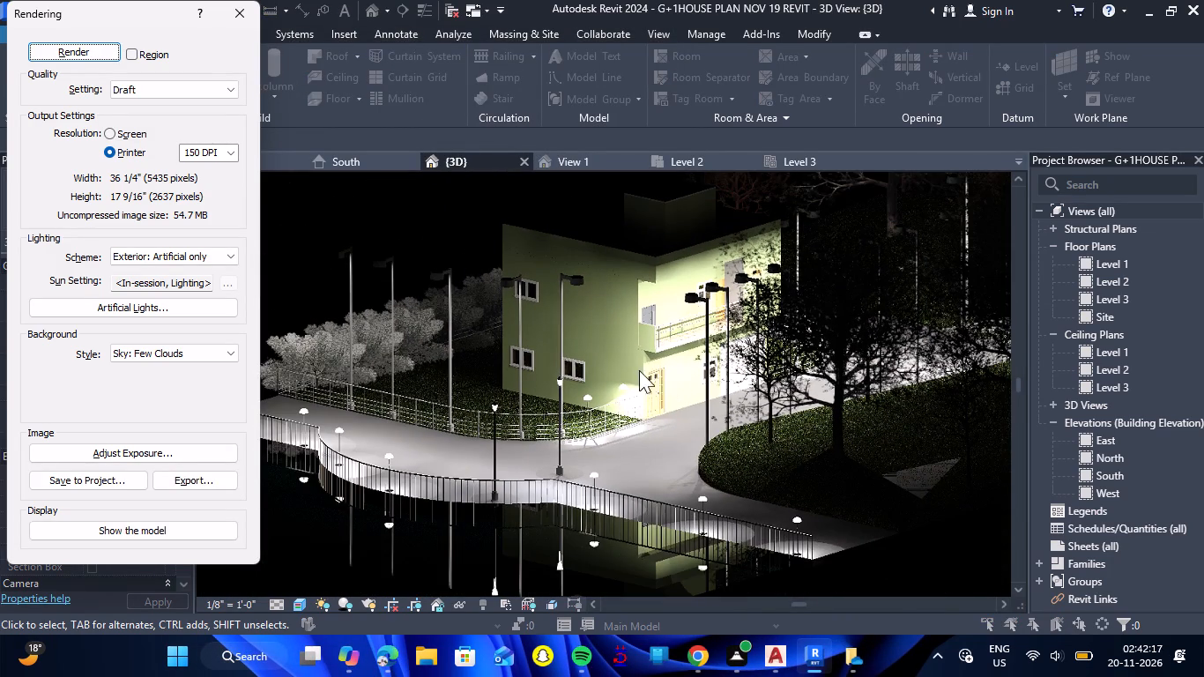
pyautogui.scroll(5, 531, 440)
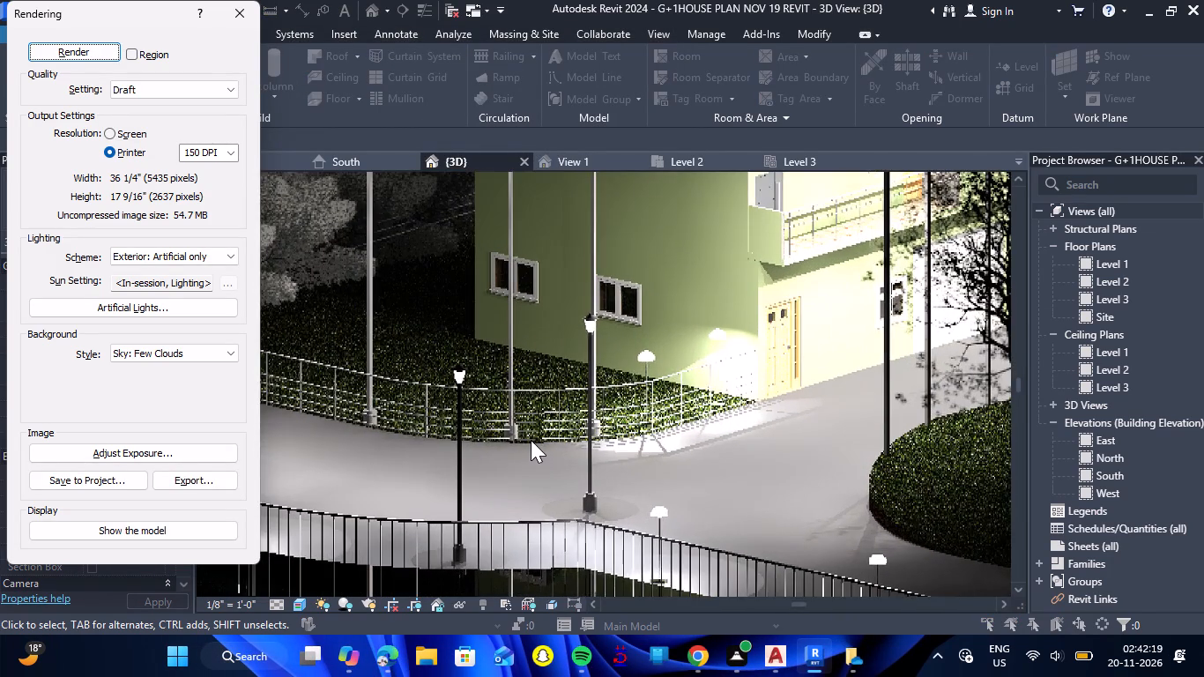
pyautogui.scroll(-7, 531, 440)
pyautogui.scroll(-3, 695, 430)
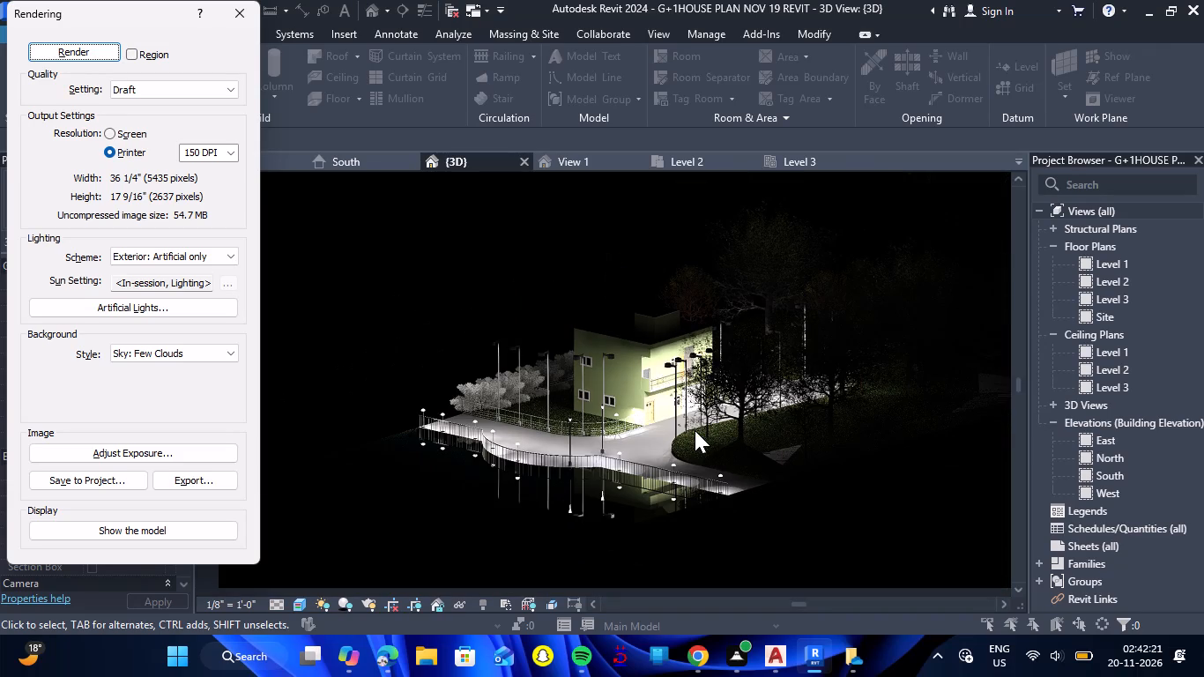
pyautogui.scroll(3, 715, 348)
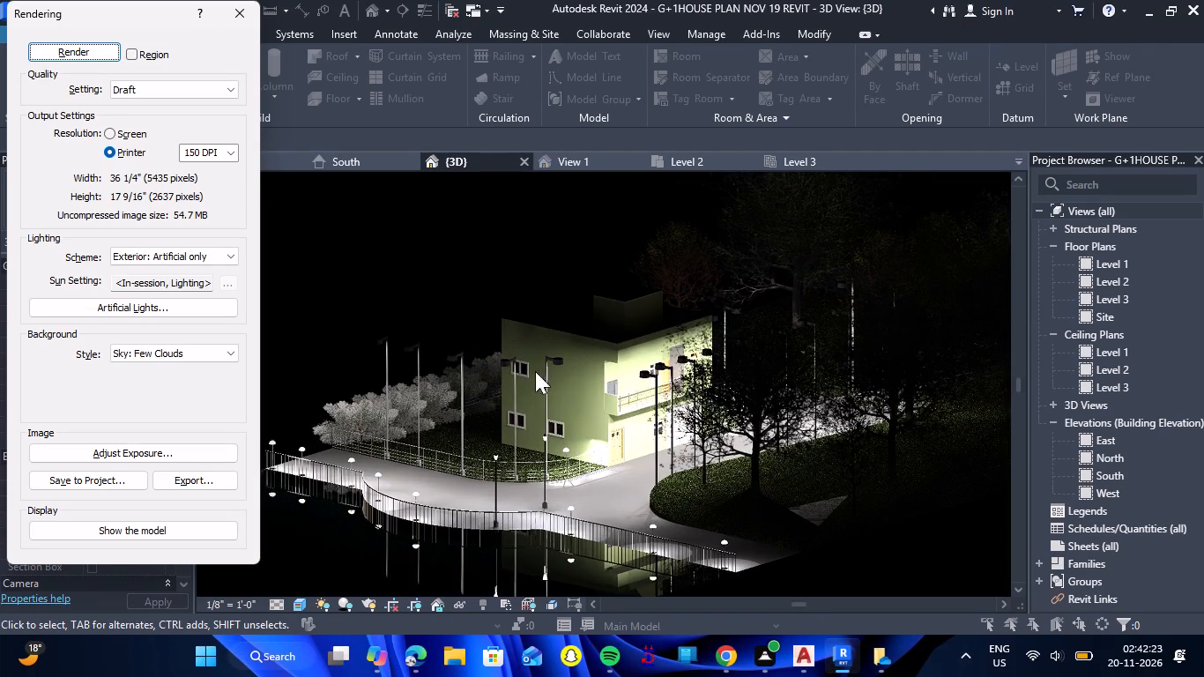
pyautogui.scroll(11, 316, 420)
pyautogui.scroll(-8, 316, 419)
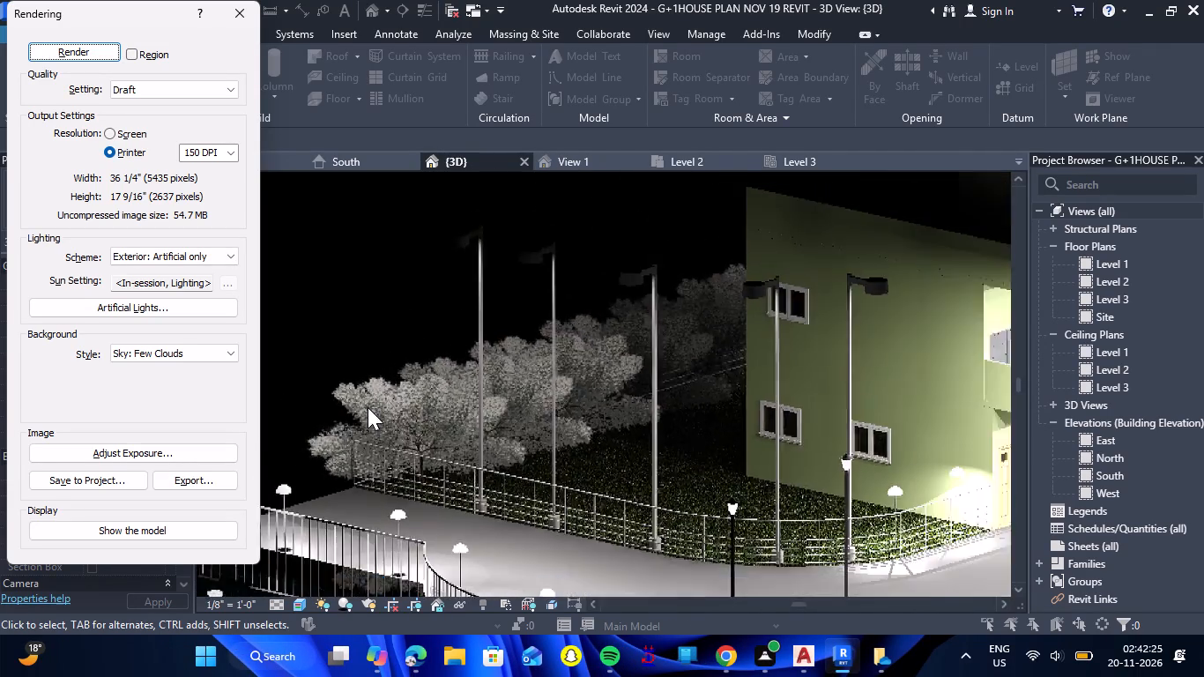
pyautogui.scroll(-8, 386, 403)
pyautogui.scroll(4, 385, 433)
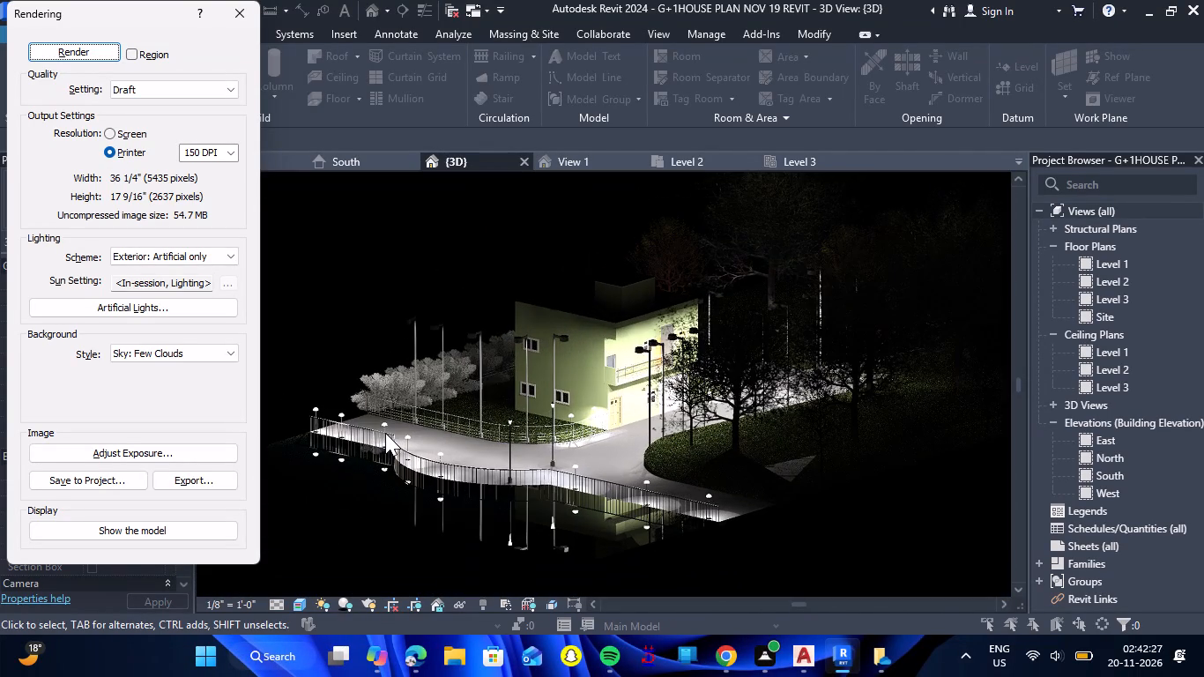
pyautogui.scroll(2, 301, 382)
pyautogui.scroll(-1, 301, 382)
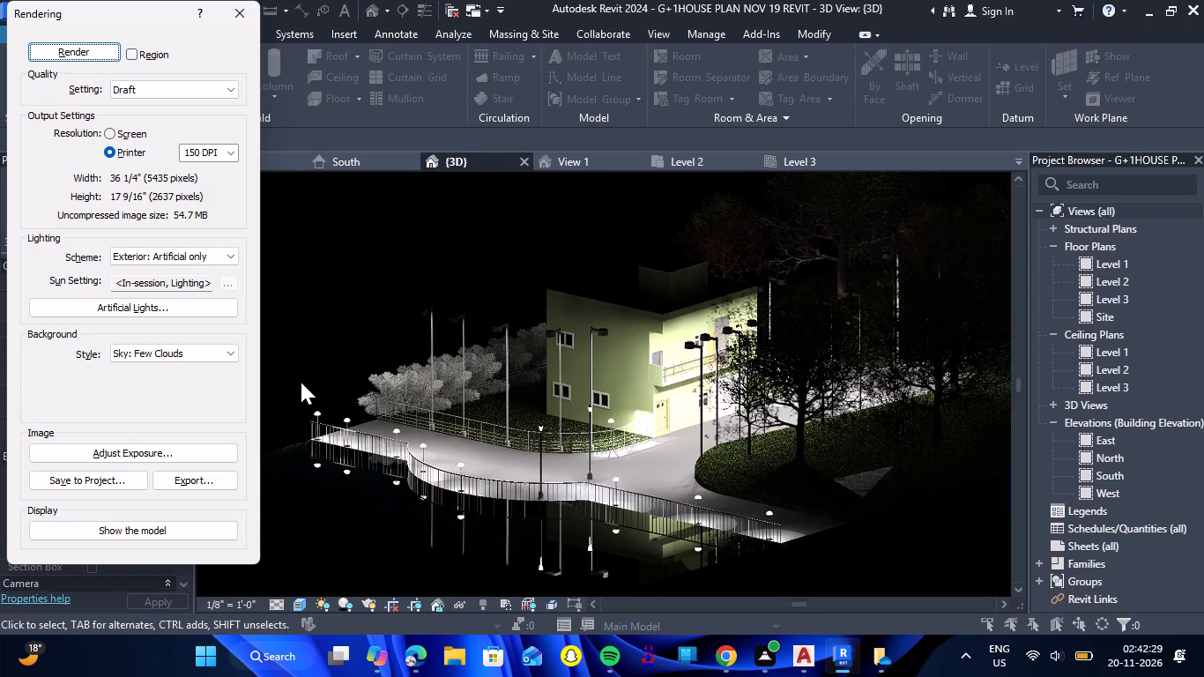
pyautogui.scroll(-1, 301, 382)
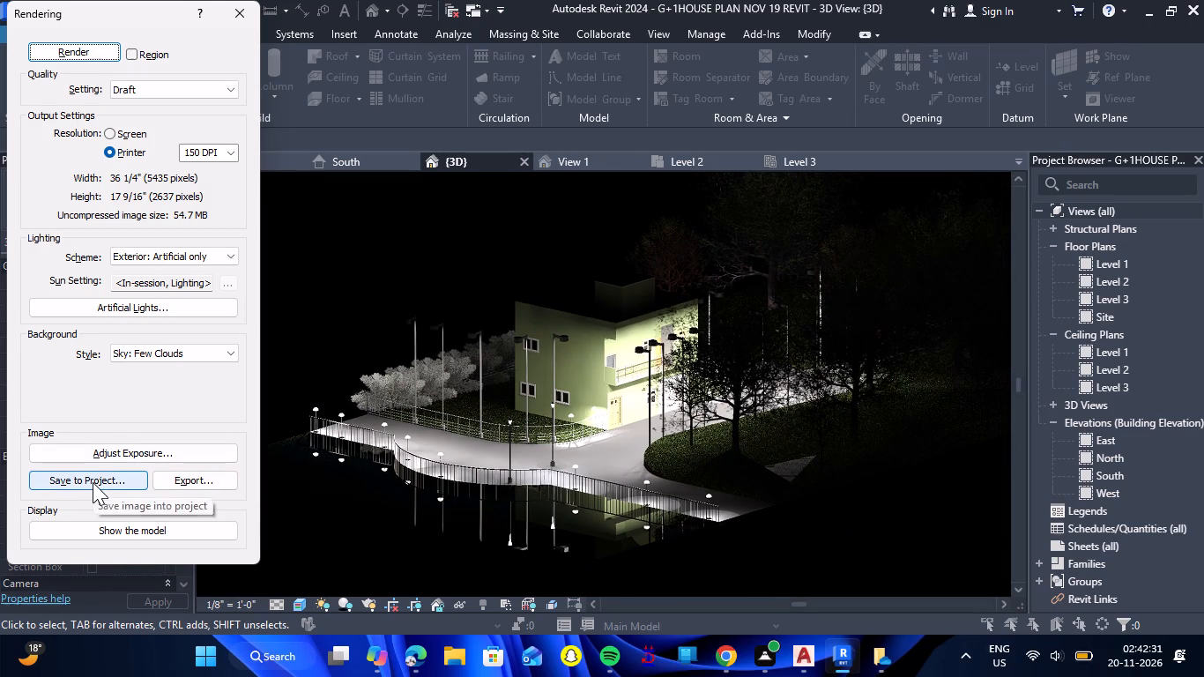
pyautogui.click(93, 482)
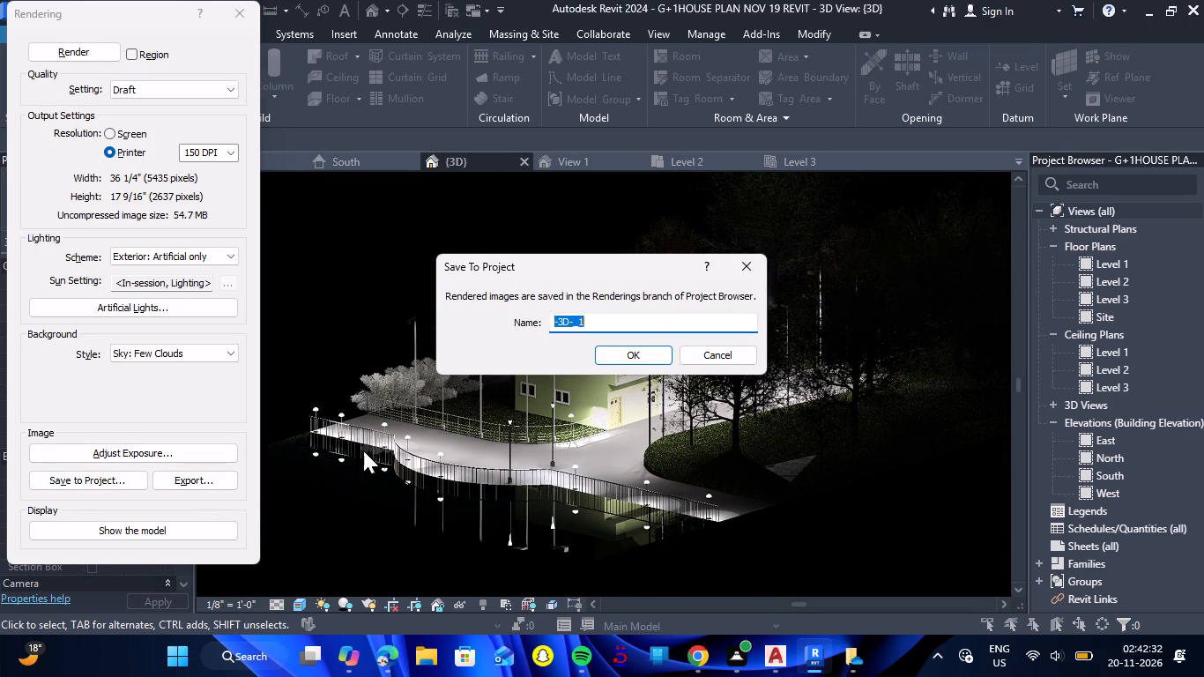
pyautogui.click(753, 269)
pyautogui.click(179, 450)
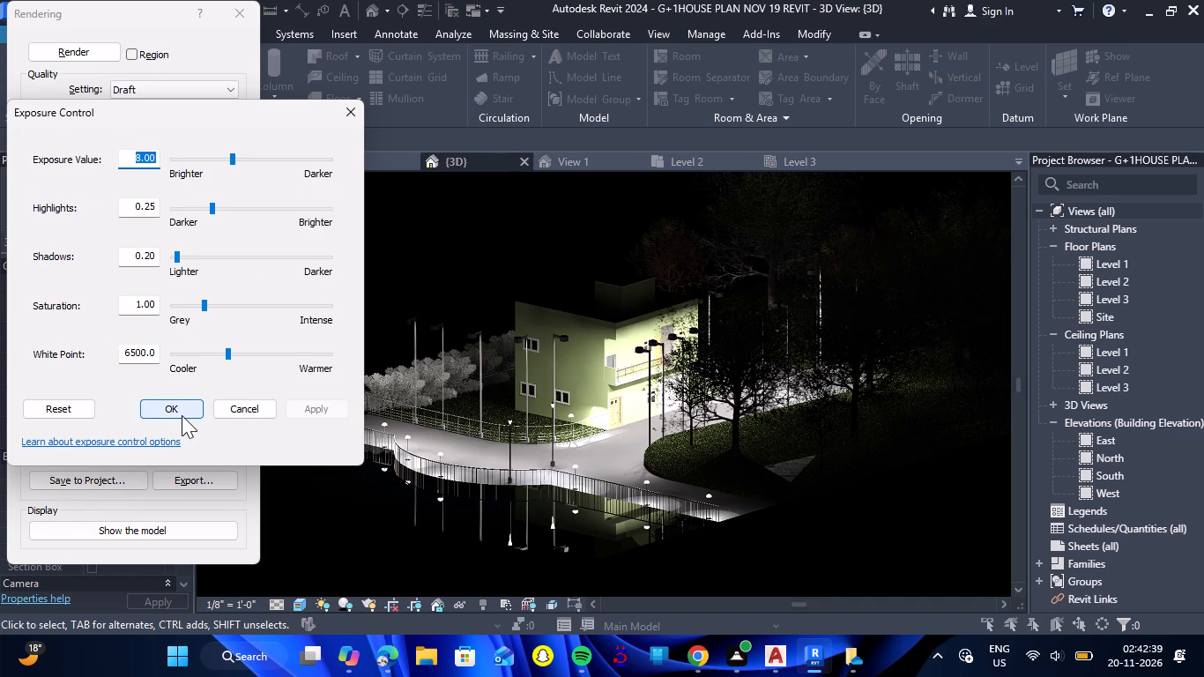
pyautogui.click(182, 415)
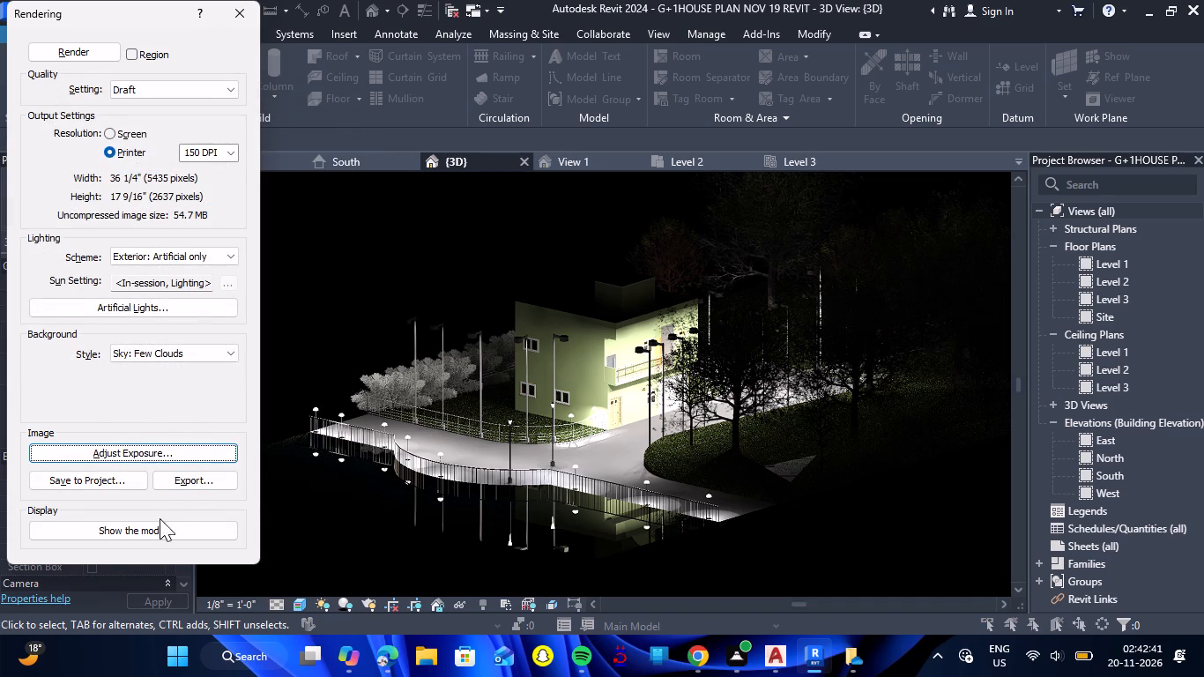
# Switch the 3D view's display to the model and back to the rendering to compare the two.
pyautogui.click(123, 537)
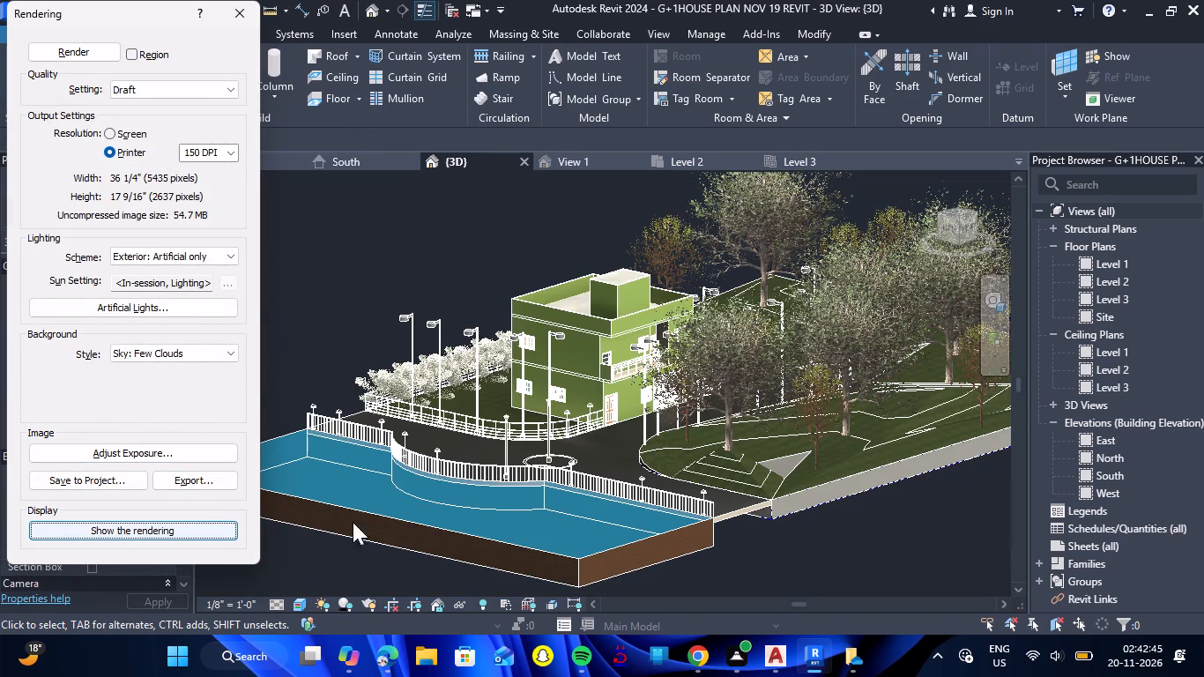
pyautogui.scroll(-4, 510, 473)
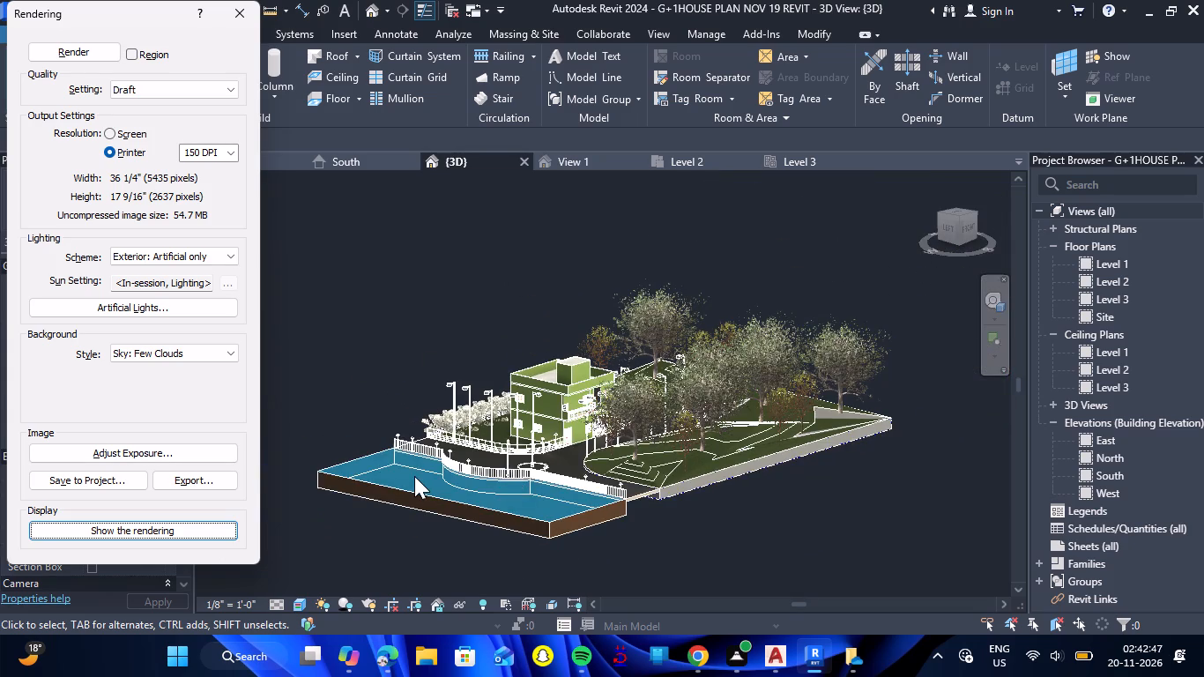
pyautogui.scroll(6, 414, 476)
pyautogui.scroll(-2, 414, 476)
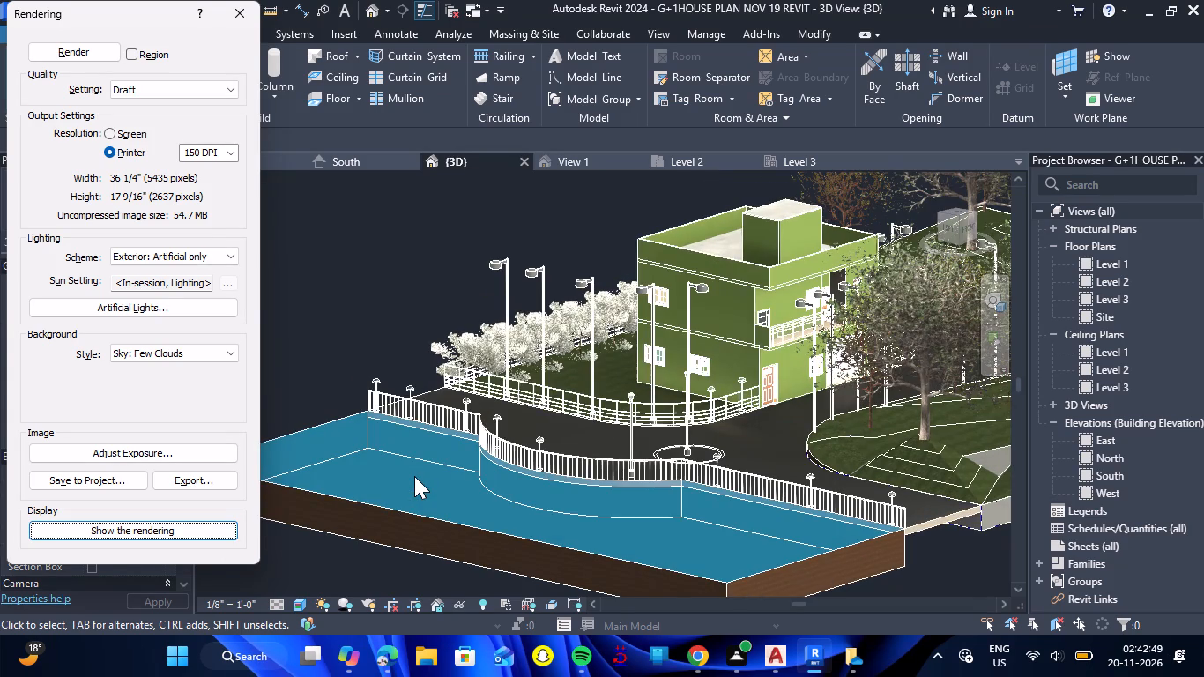
pyautogui.scroll(-1, 414, 476)
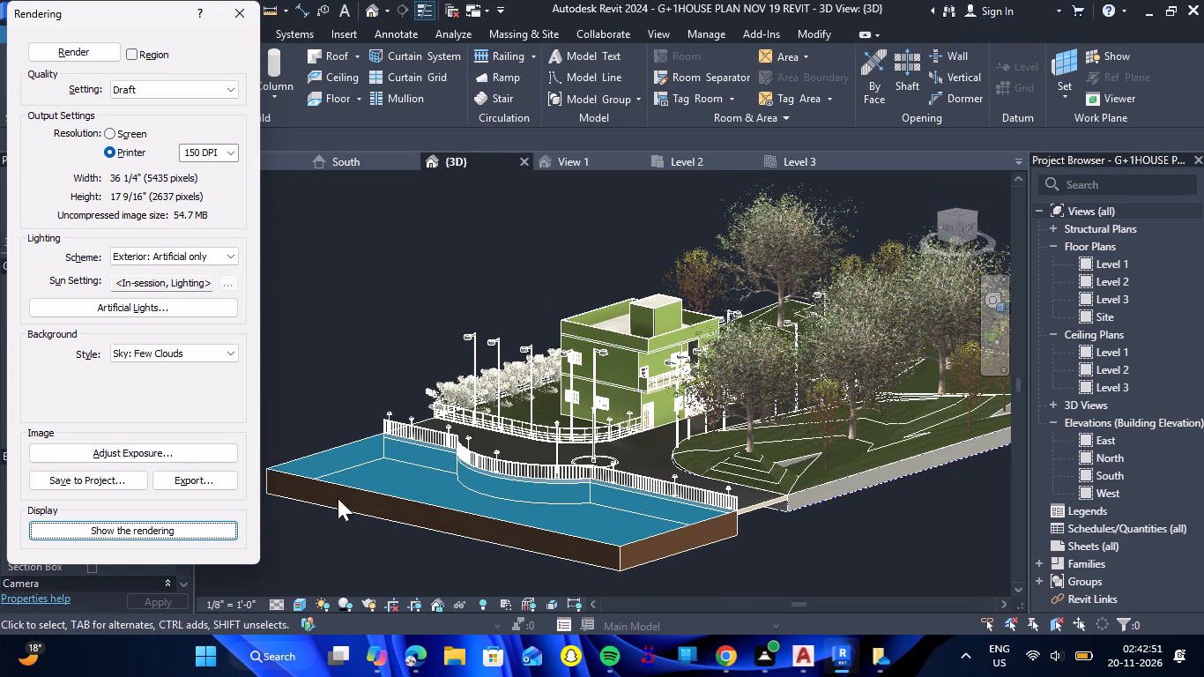
pyautogui.click(204, 531)
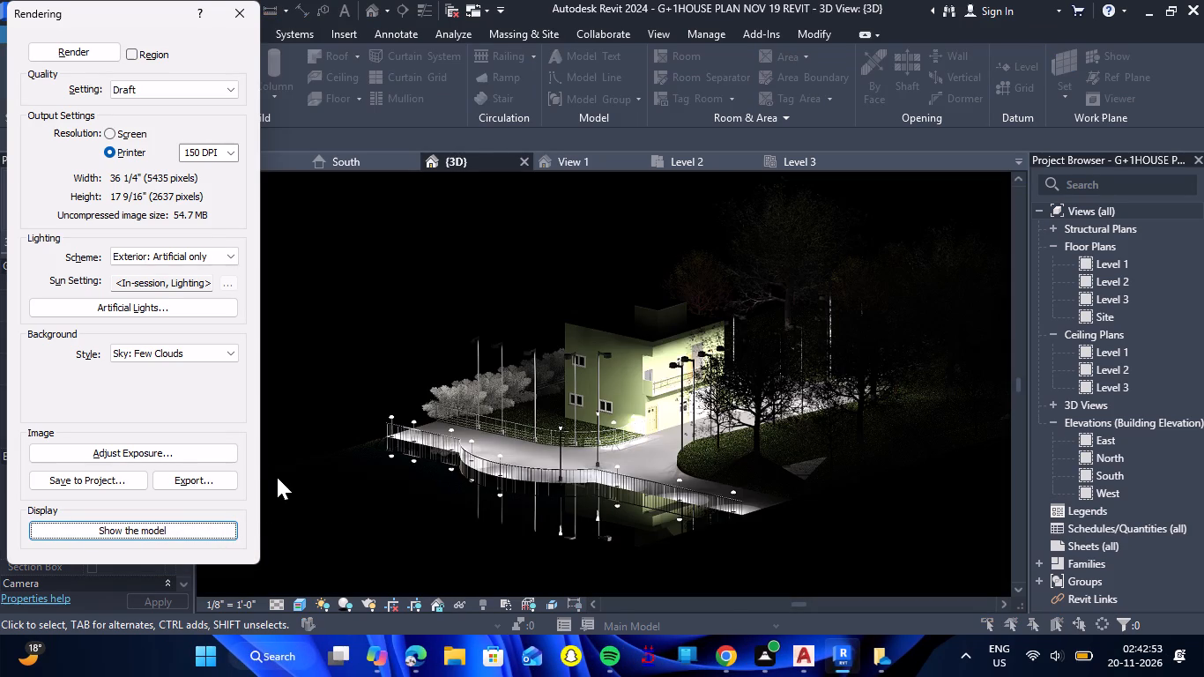
# Export the rendering as a JPEG named {3D} into the Revit 2024 folder on the Desktop and close the rendering settings.
pyautogui.click(78, 482)
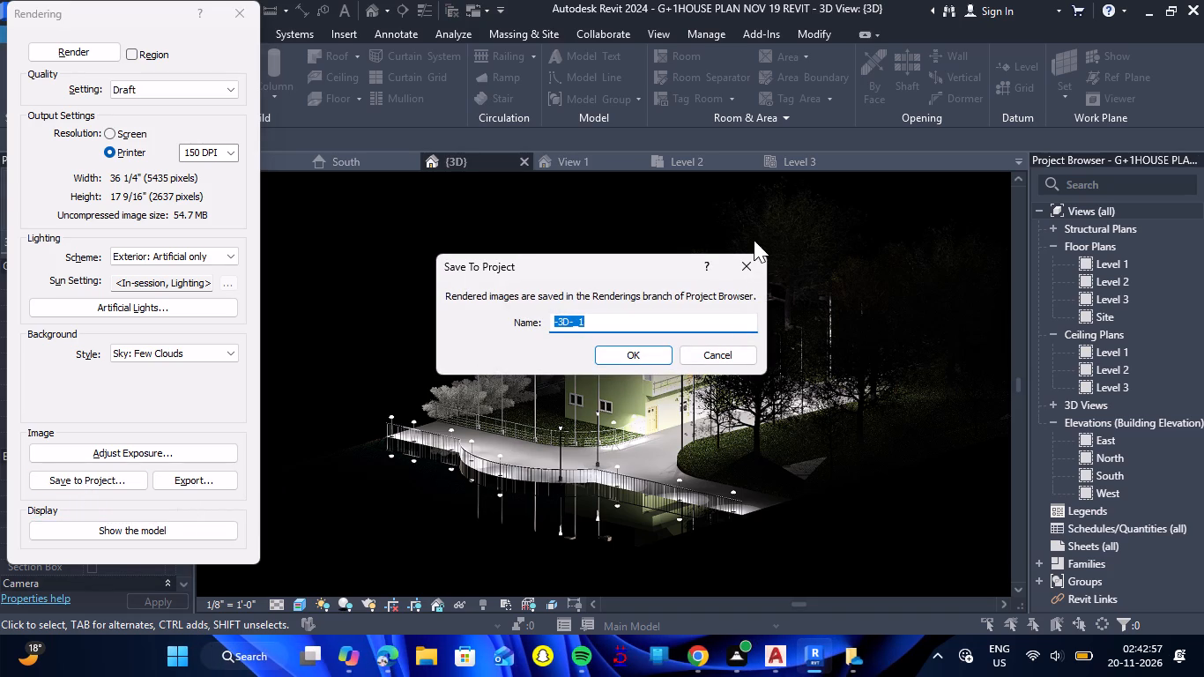
pyautogui.click(750, 262)
pyautogui.click(188, 480)
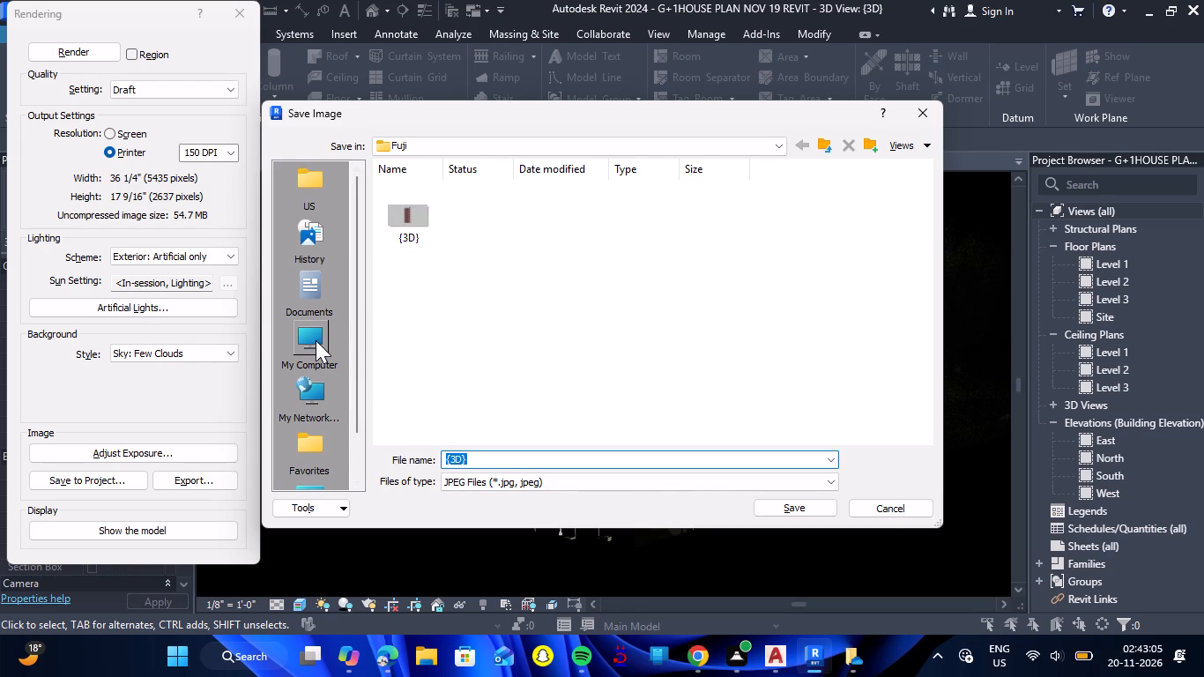
pyautogui.scroll(-3, 316, 470)
pyautogui.click(316, 466)
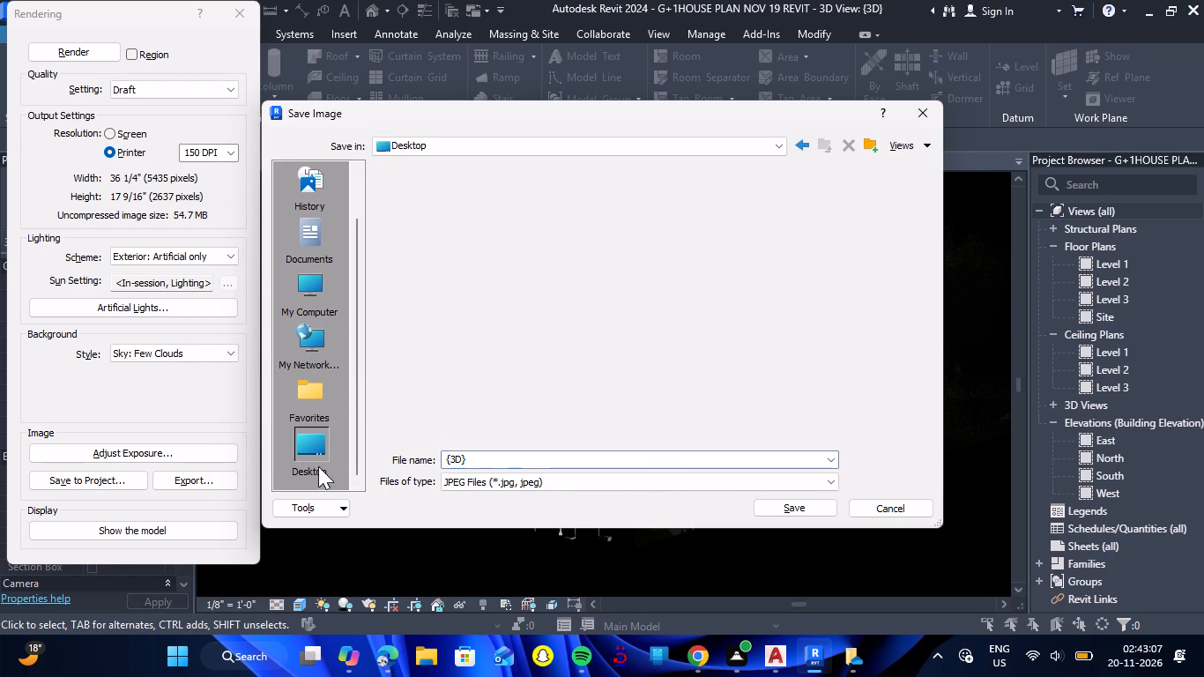
pyautogui.scroll(-3, 627, 354)
pyautogui.scroll(1, 627, 354)
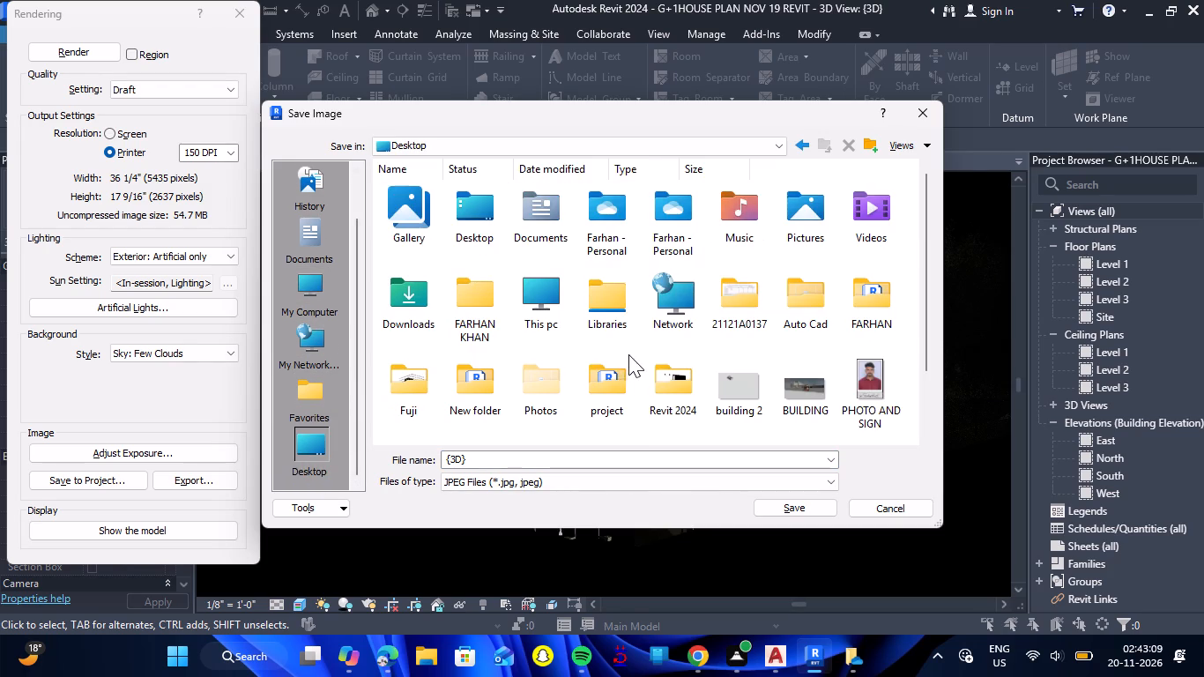
pyautogui.doubleClick(655, 396)
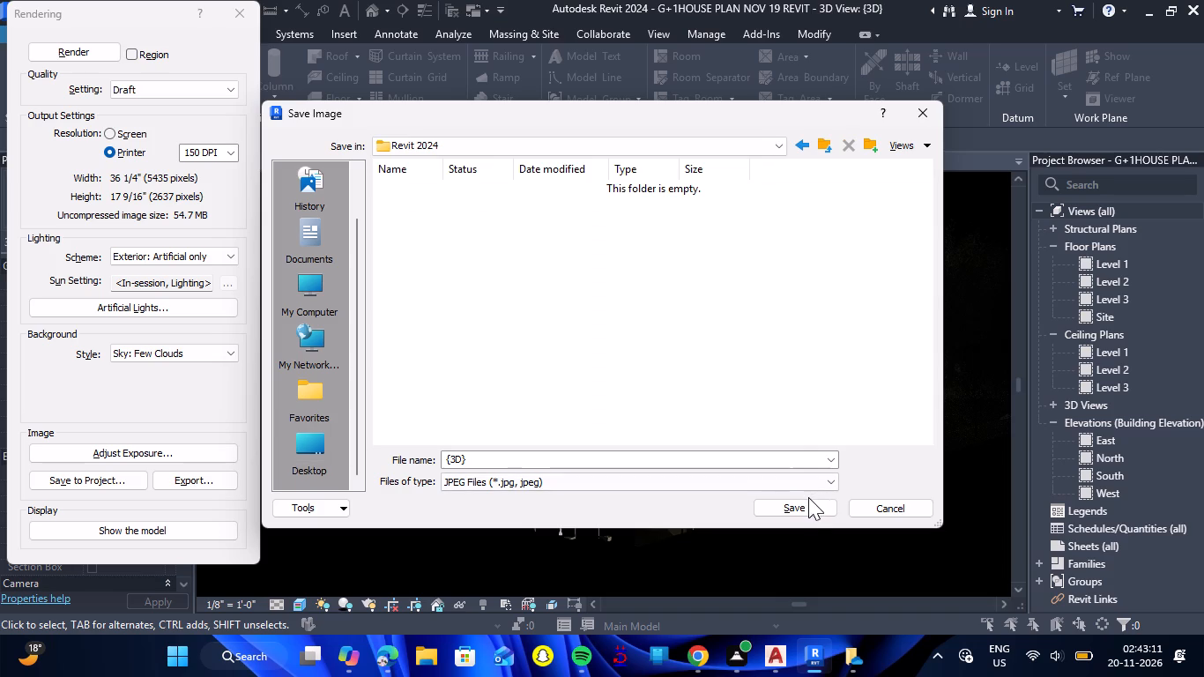
pyautogui.click(807, 504)
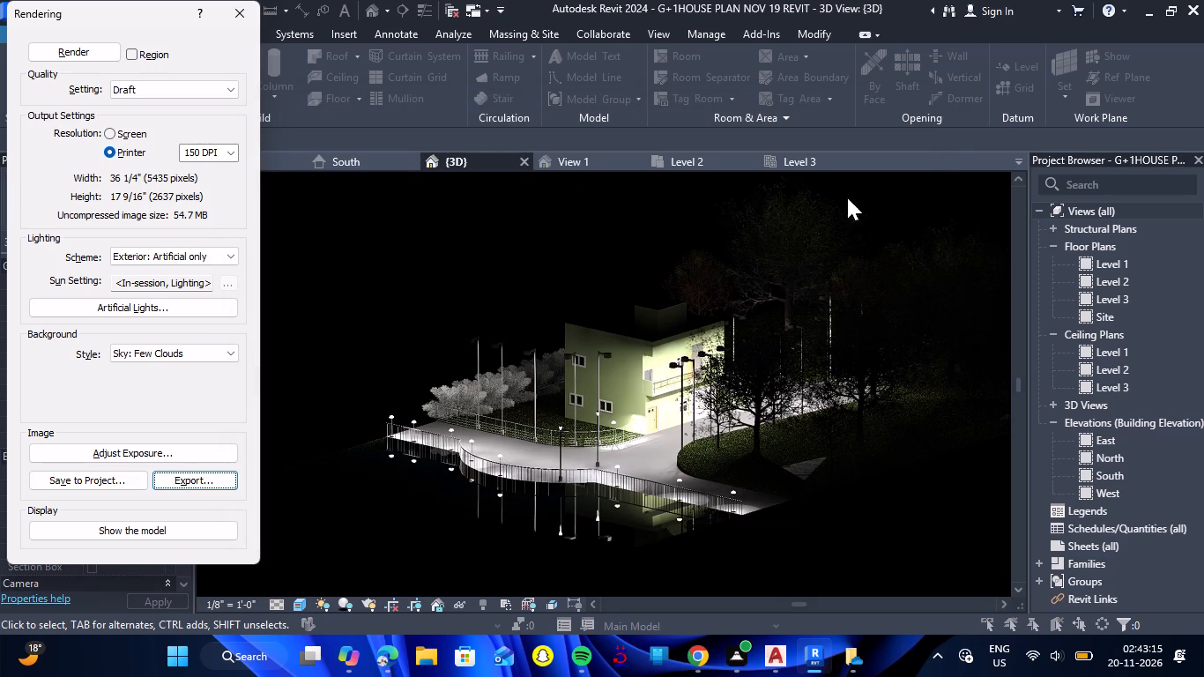
pyautogui.click(243, 26)
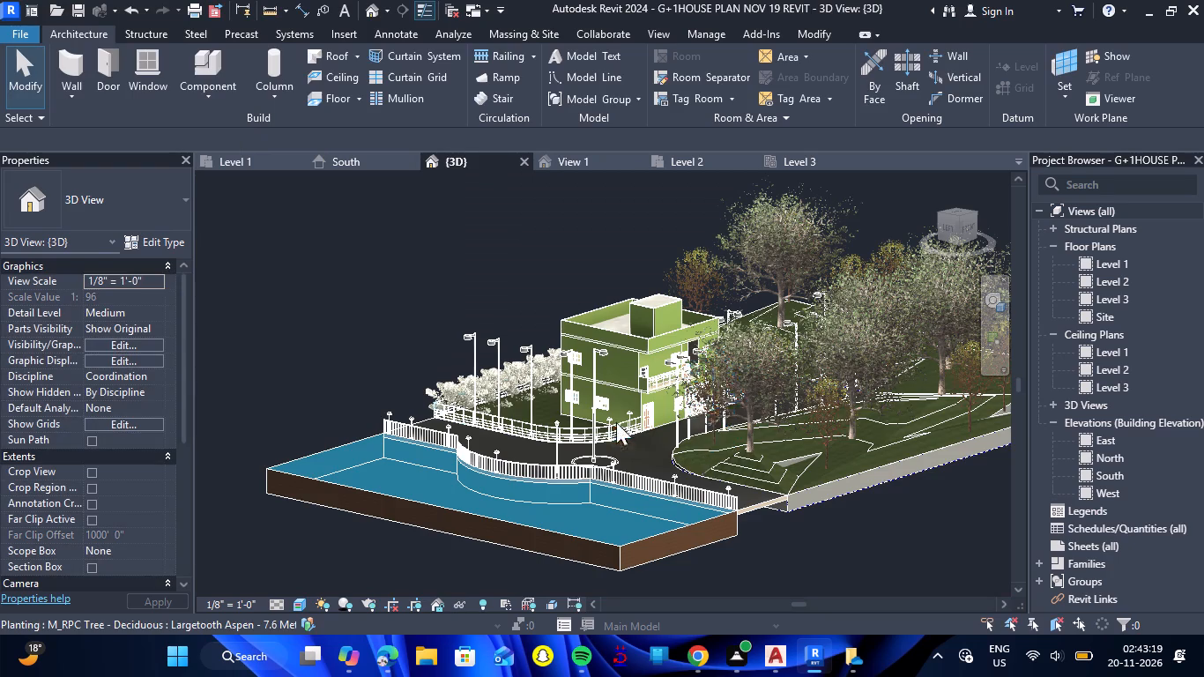
# Save the G+1 house plan project.
pyautogui.scroll(-3, 605, 399)
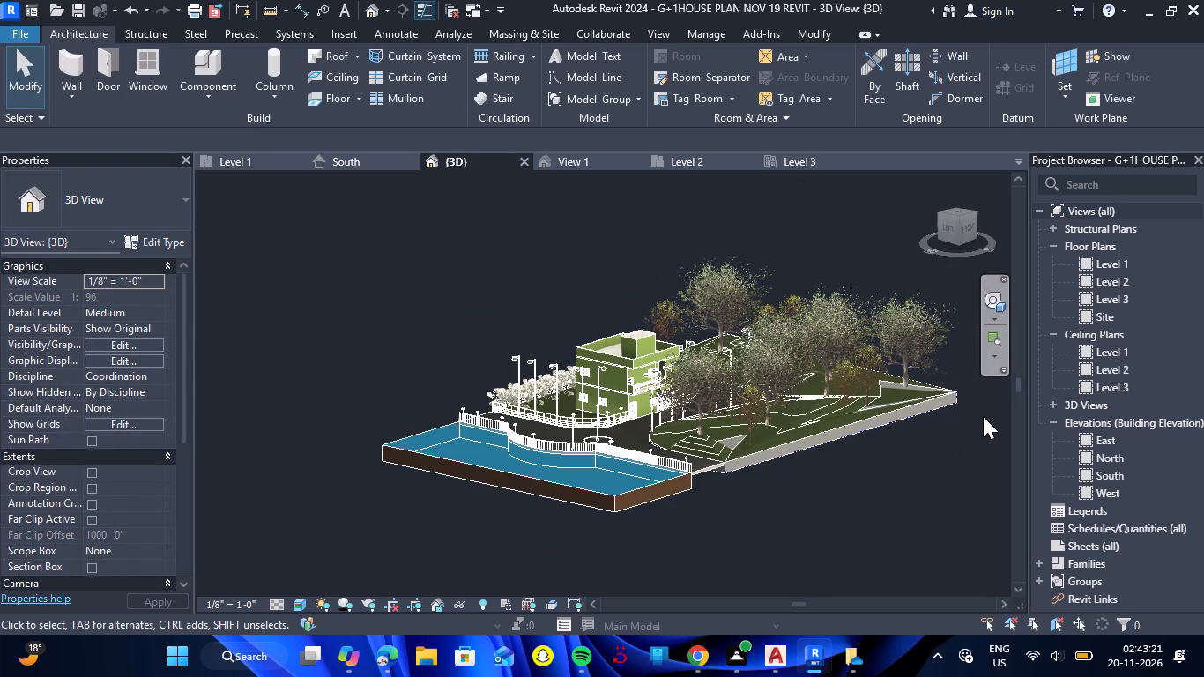
pyautogui.scroll(2, 983, 416)
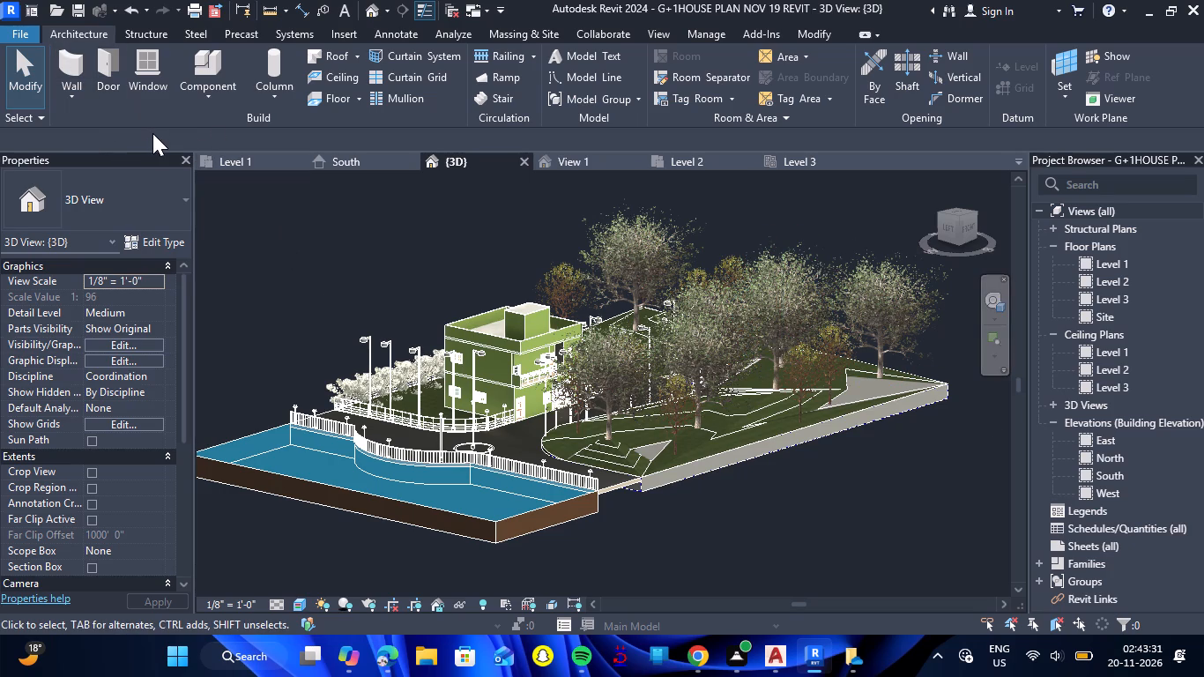
pyautogui.hotkey('ctrl', 's')
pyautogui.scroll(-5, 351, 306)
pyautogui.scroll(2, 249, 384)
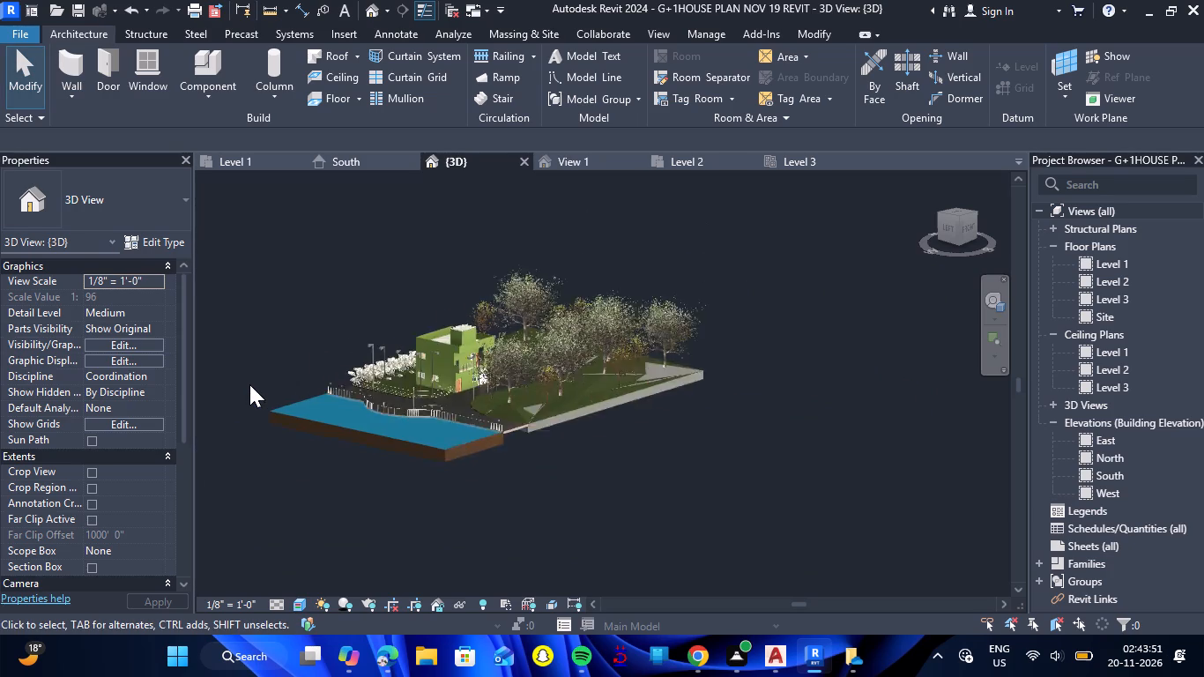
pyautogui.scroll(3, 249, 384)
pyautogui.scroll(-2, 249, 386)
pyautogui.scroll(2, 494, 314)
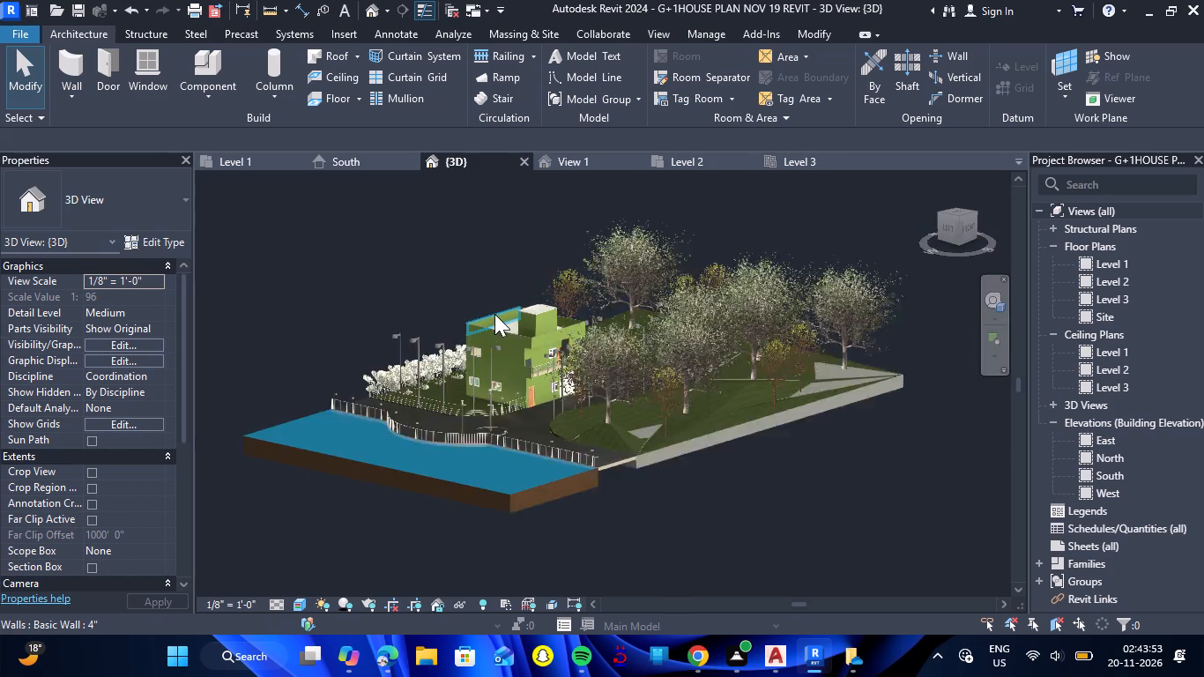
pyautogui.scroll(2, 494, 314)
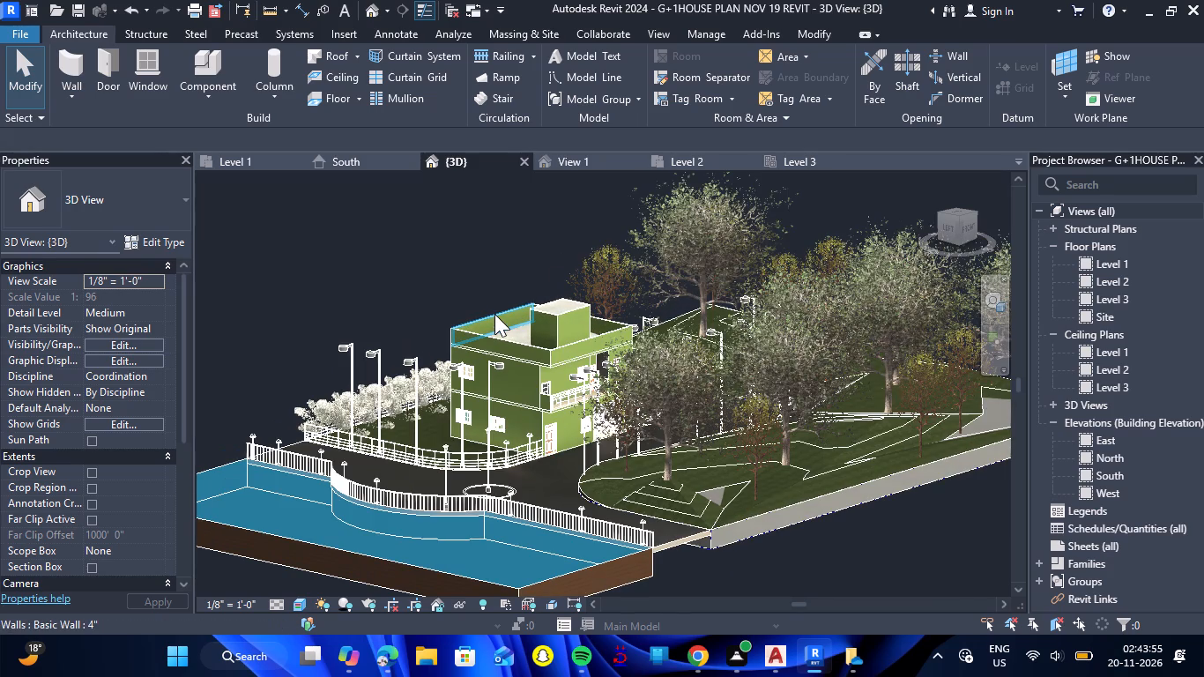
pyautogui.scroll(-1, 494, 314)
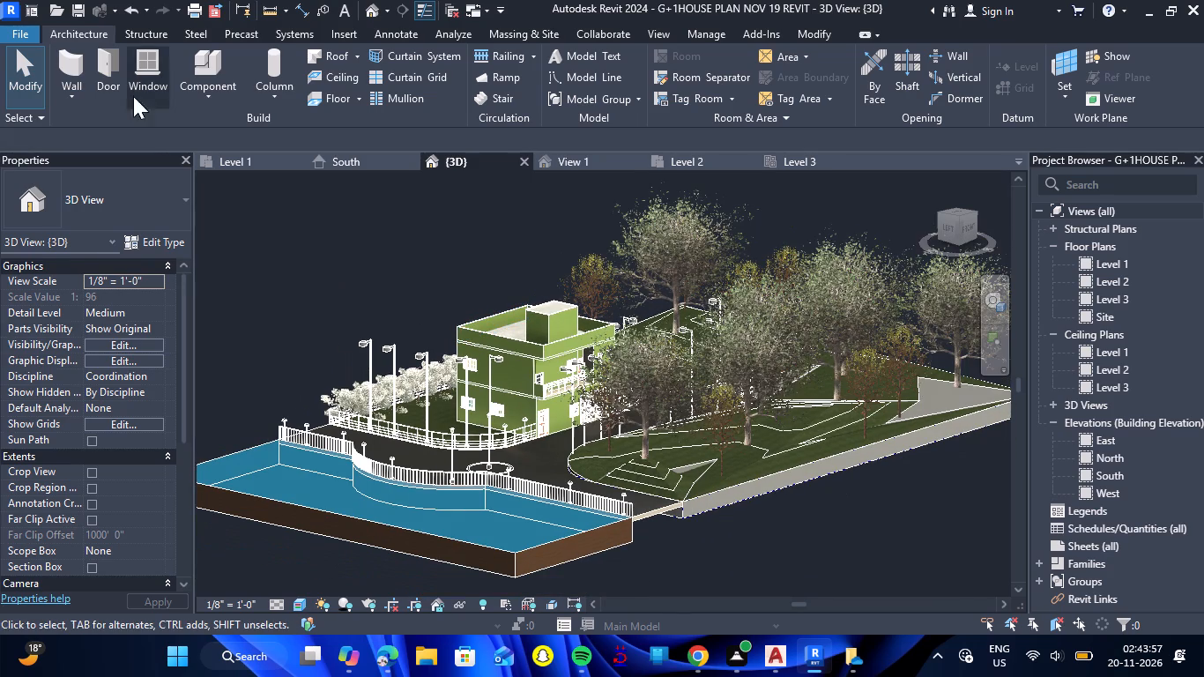
# Open the print settings for Microsoft Print to PDF and try to print the current window.
pyautogui.click(27, 41)
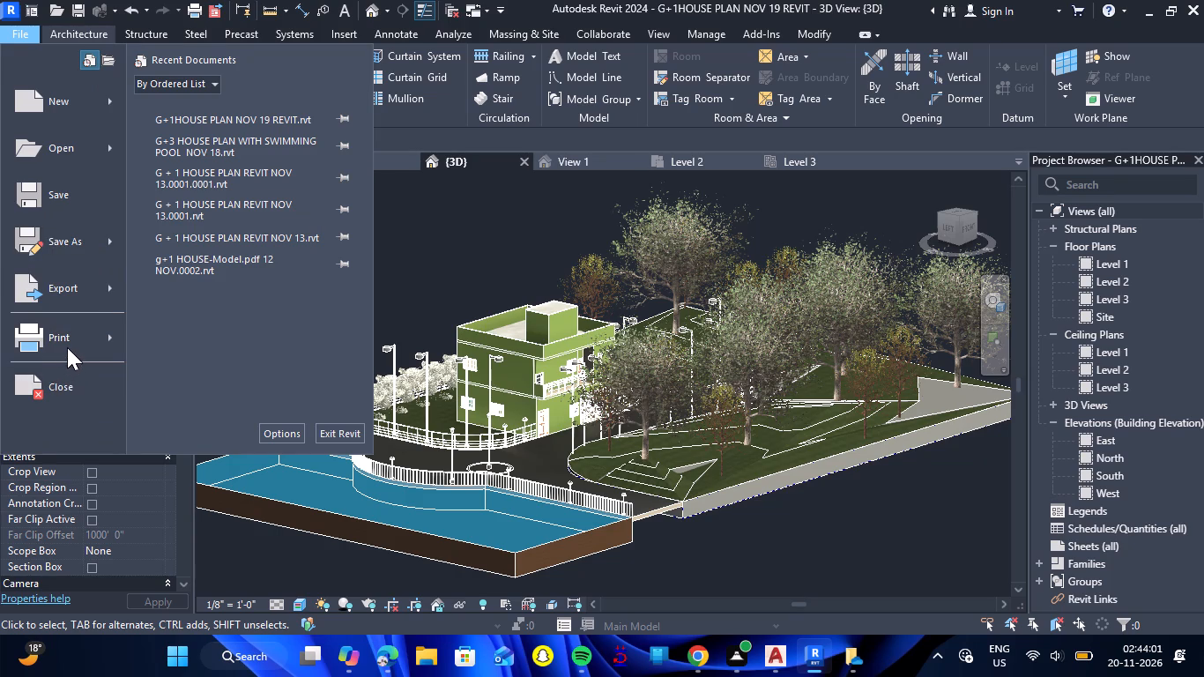
pyautogui.doubleClick(67, 347)
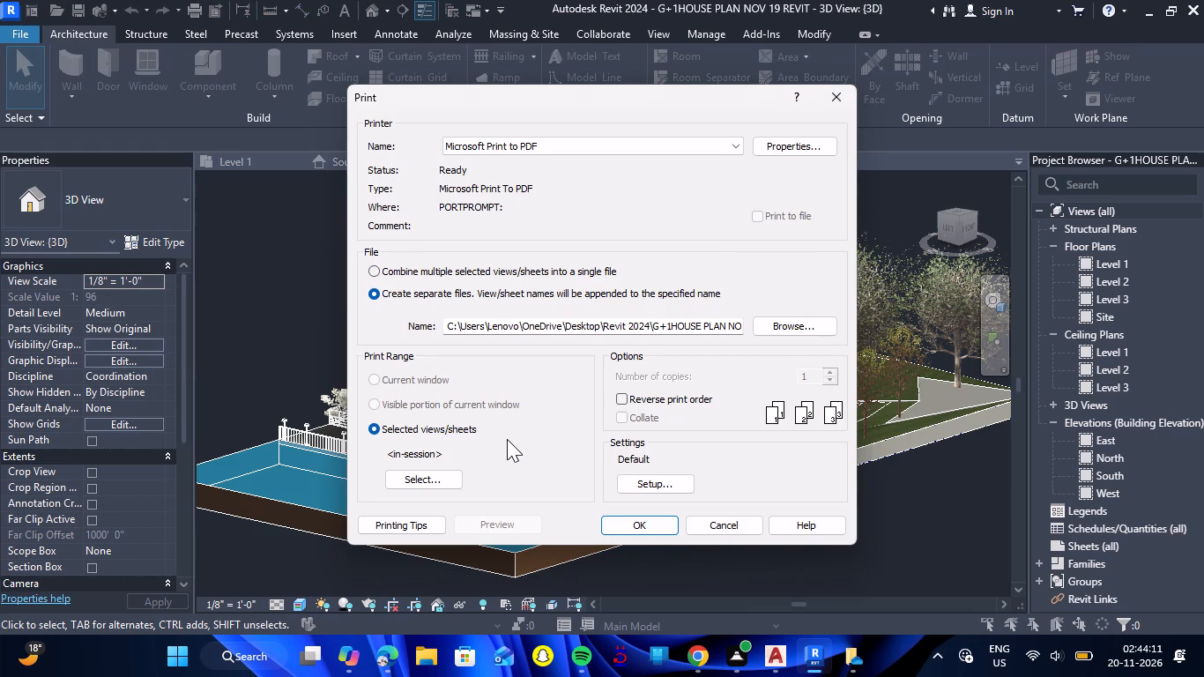
pyautogui.doubleClick(411, 383)
pyautogui.click(636, 525)
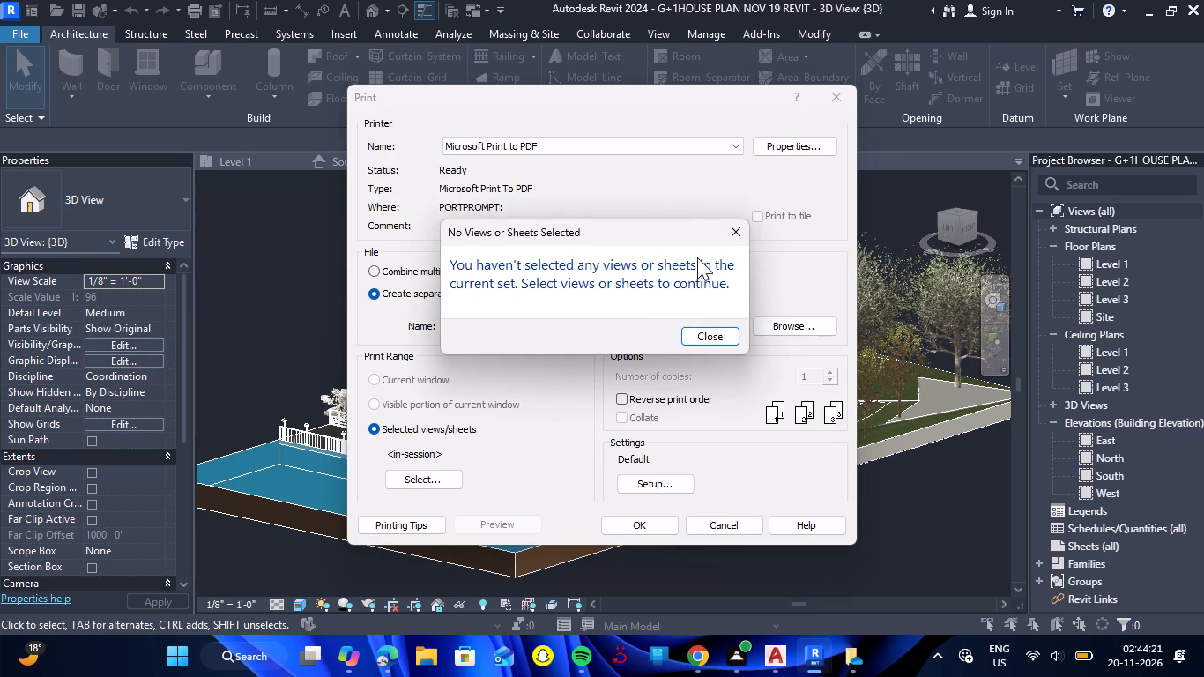
pyautogui.click(725, 234)
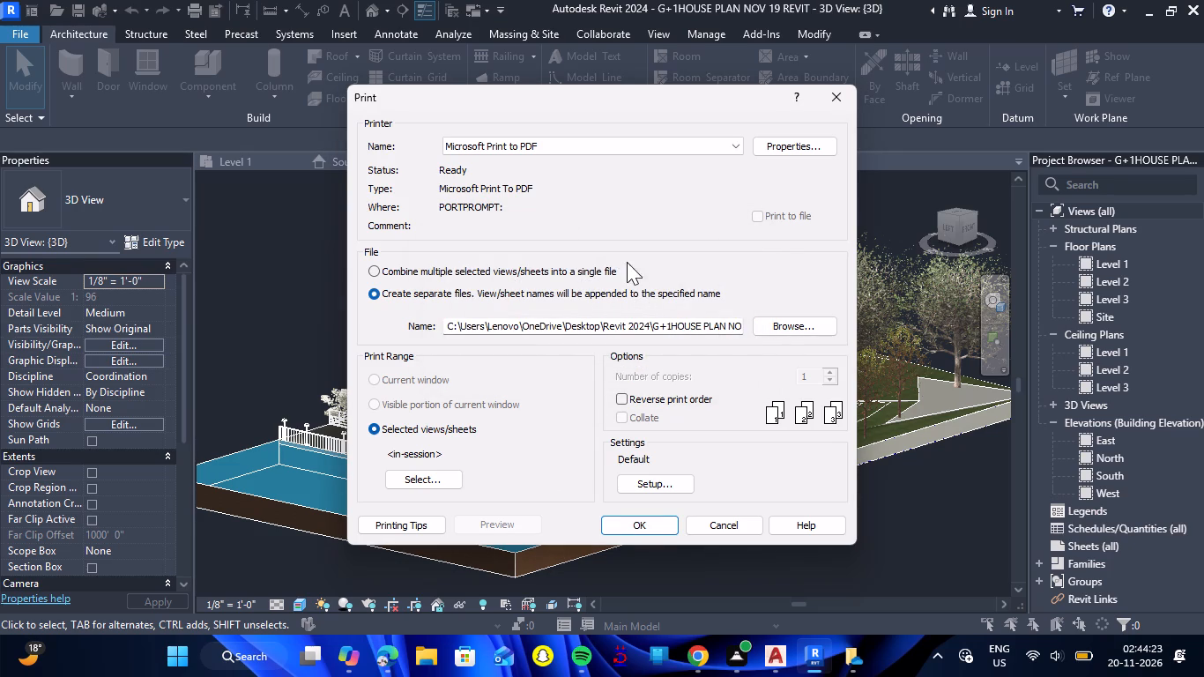
pyautogui.click(668, 247)
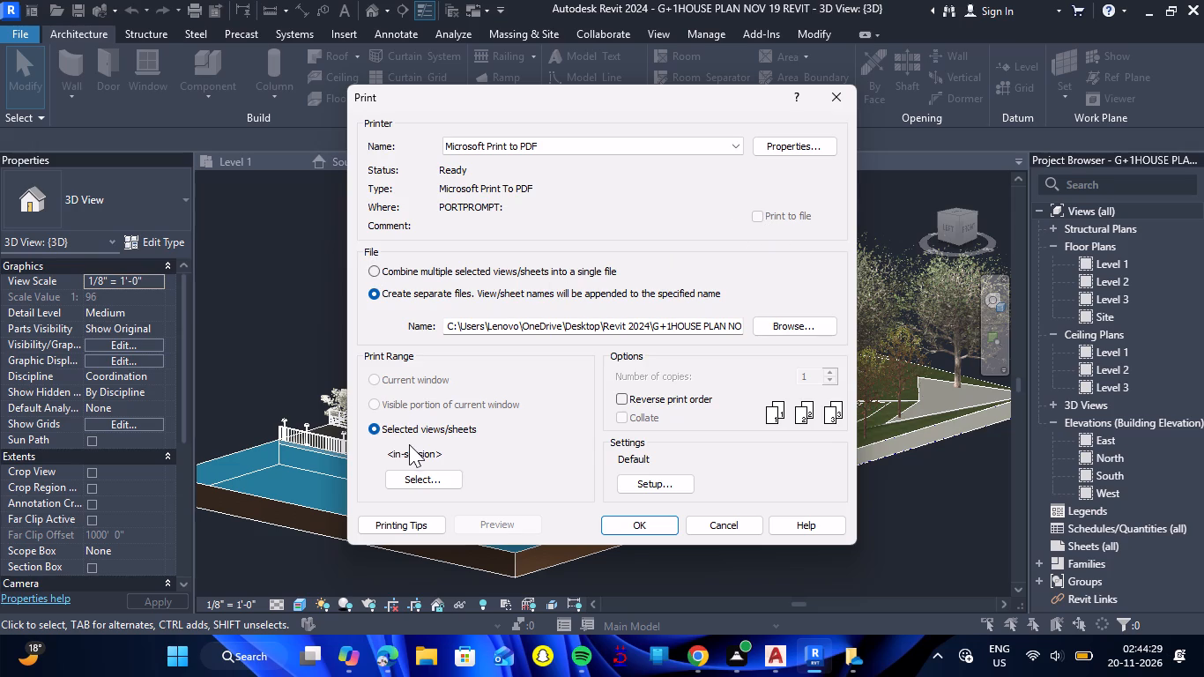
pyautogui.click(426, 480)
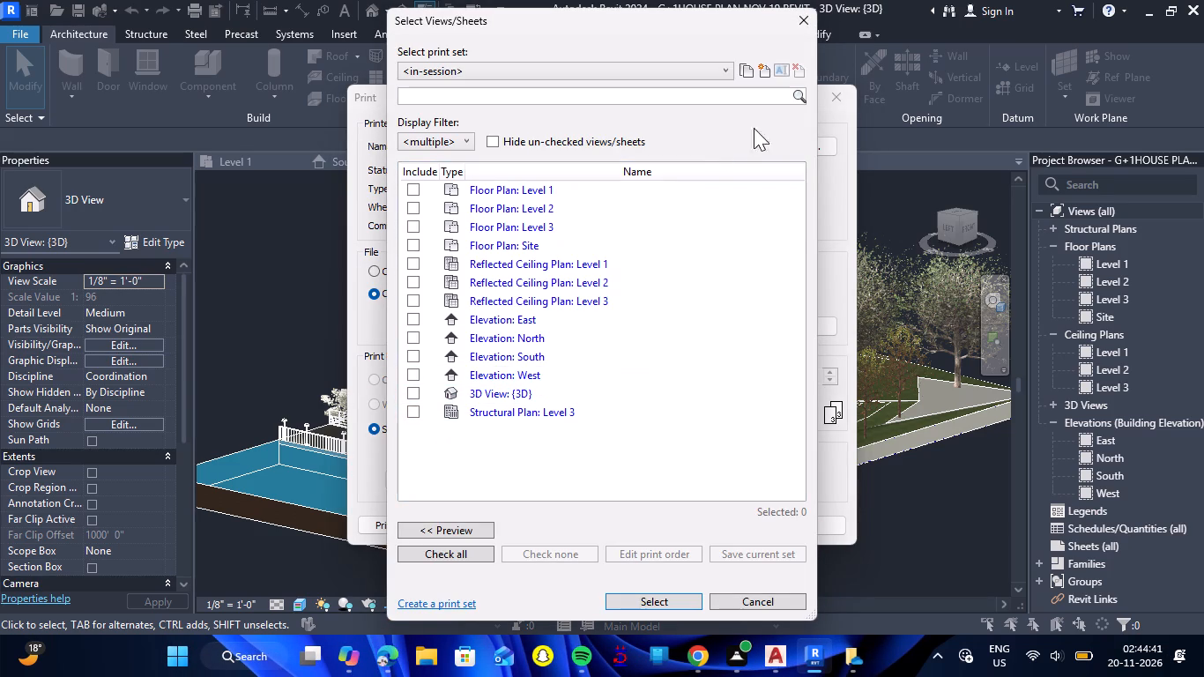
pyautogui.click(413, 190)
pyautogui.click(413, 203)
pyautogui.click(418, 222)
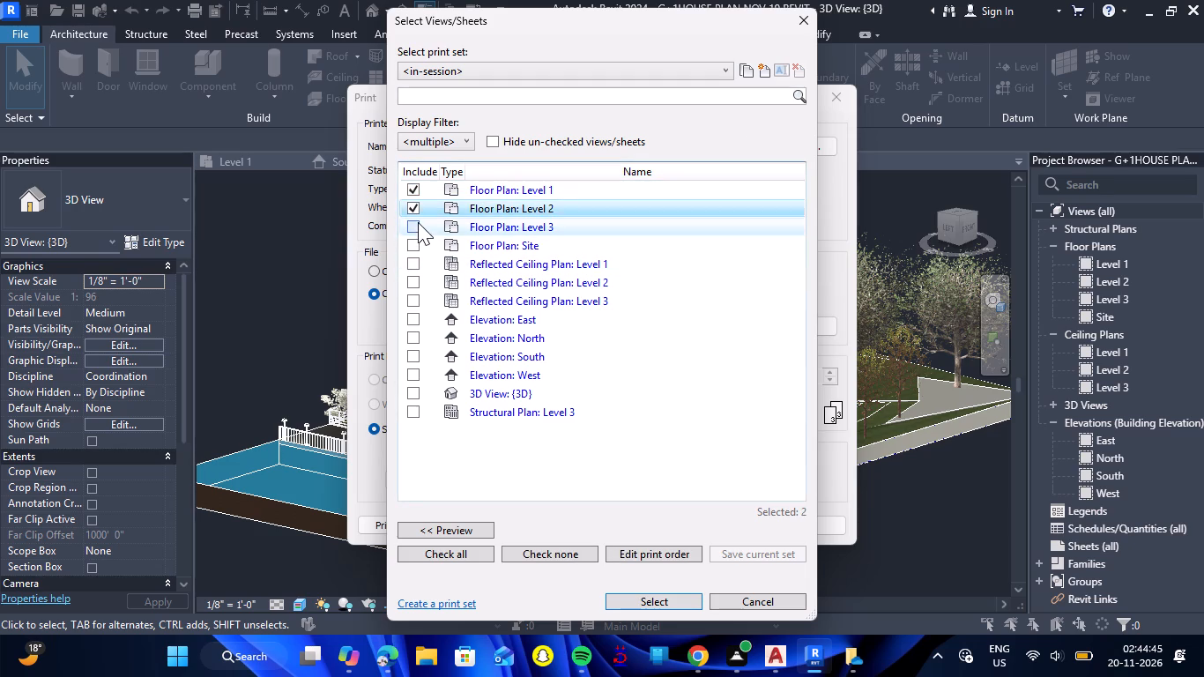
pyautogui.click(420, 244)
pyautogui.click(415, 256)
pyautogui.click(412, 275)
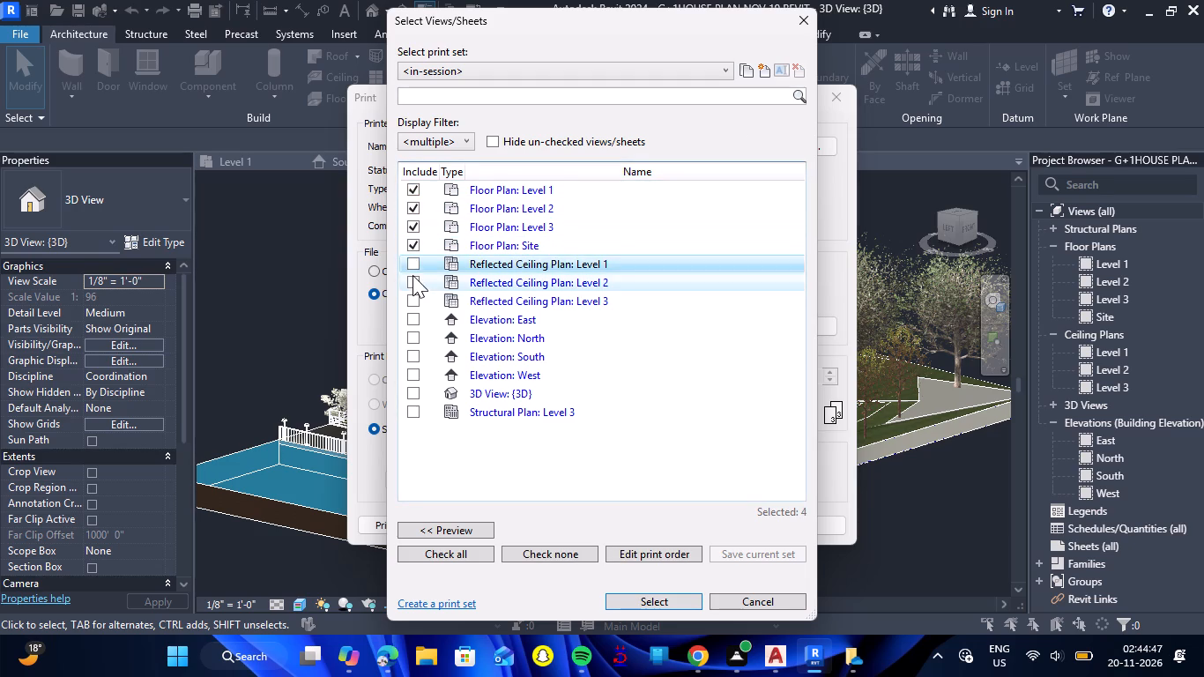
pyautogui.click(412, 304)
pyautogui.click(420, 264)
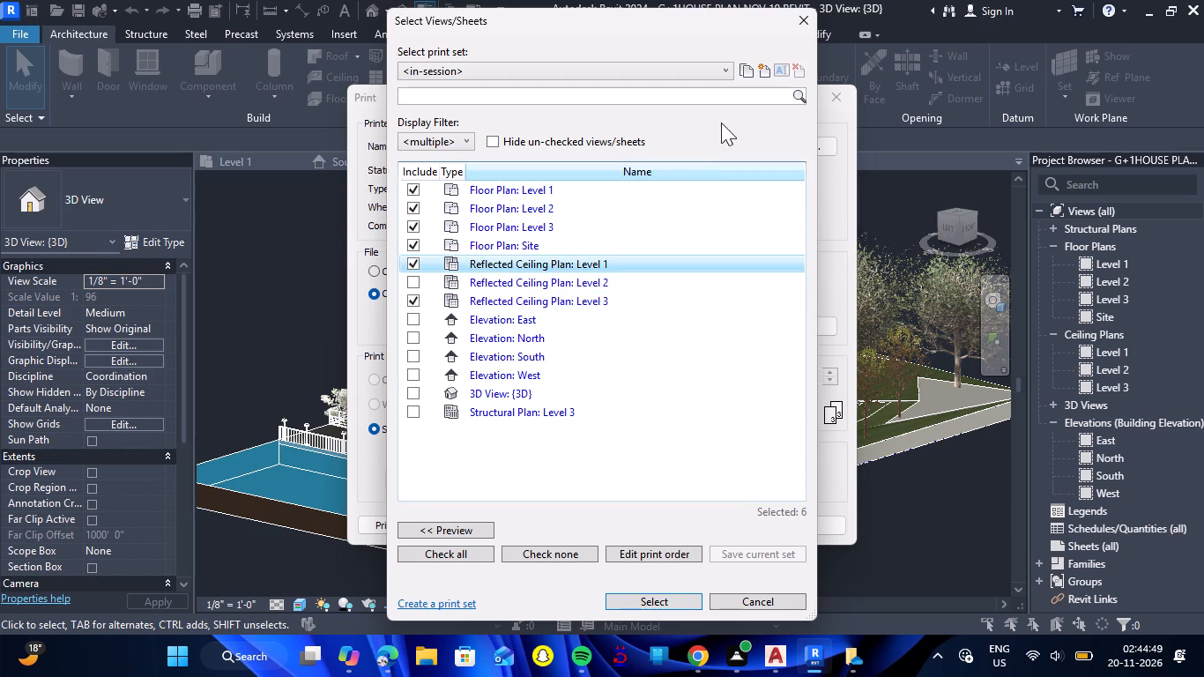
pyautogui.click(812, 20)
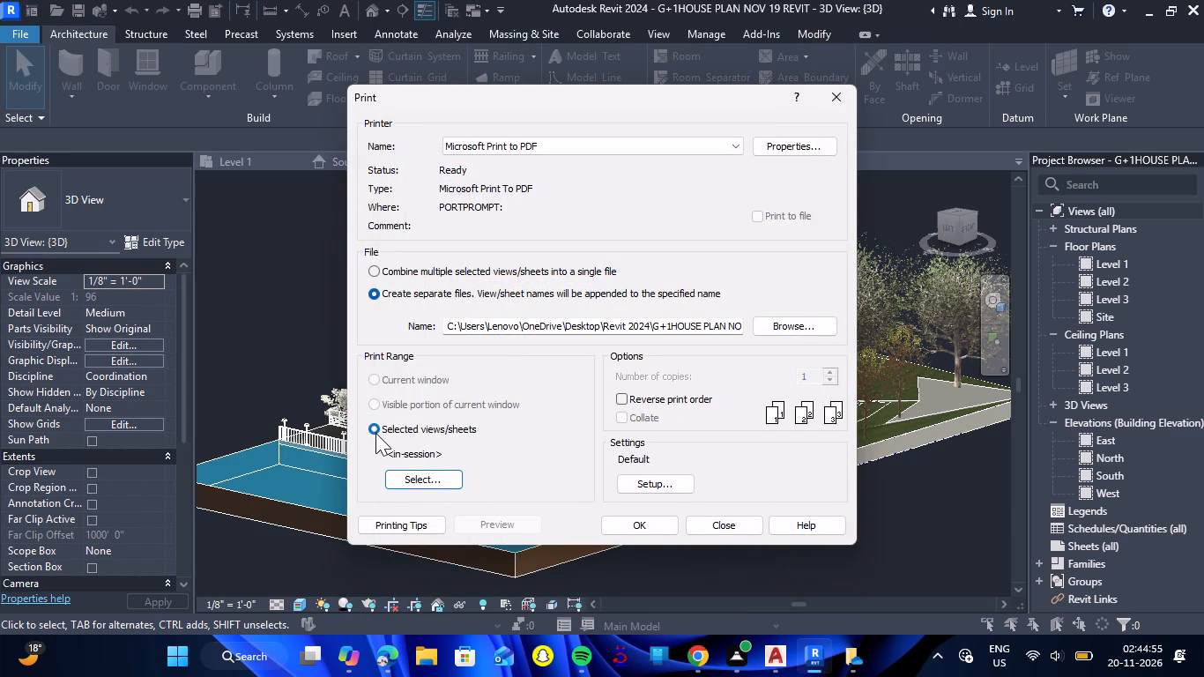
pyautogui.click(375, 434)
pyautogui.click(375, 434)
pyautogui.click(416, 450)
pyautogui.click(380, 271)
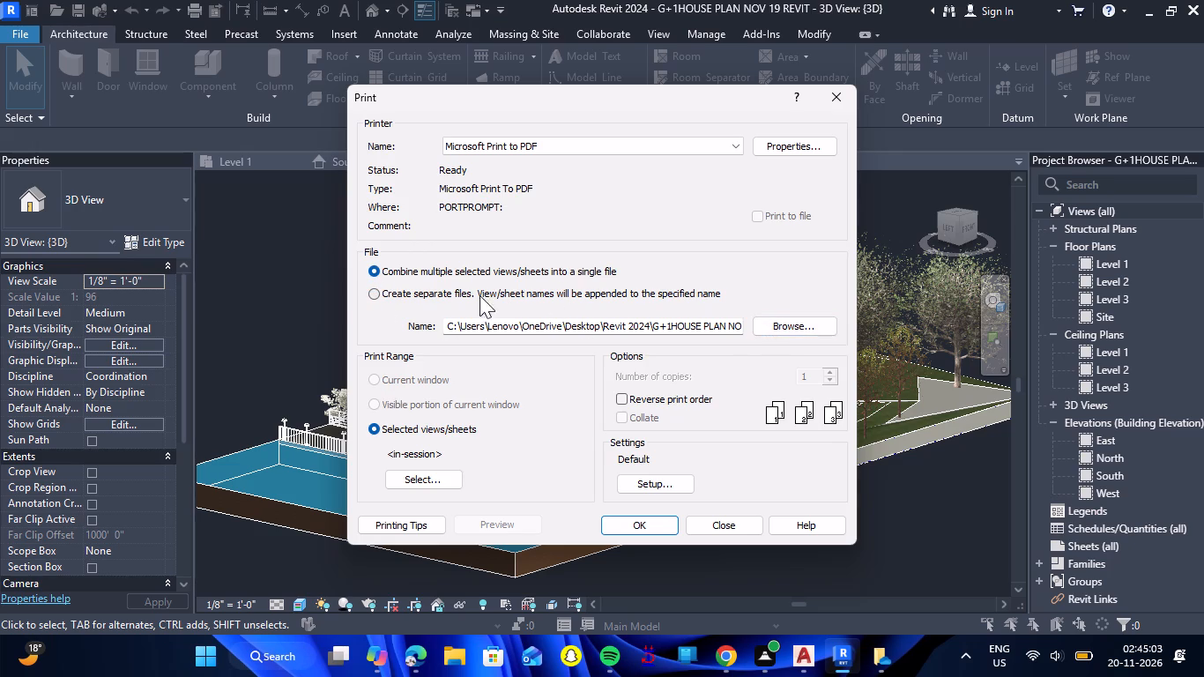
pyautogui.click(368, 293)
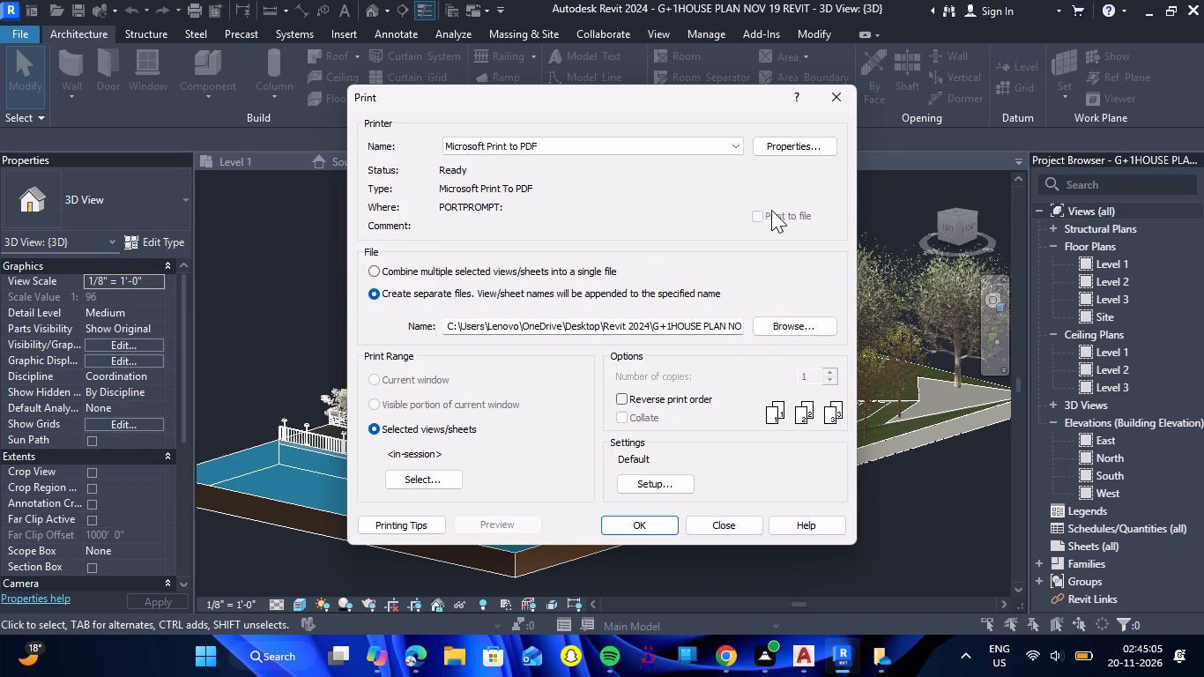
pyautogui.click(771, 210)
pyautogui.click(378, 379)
# Set the print setup's paper size to A4.
pyautogui.doubleClick(645, 486)
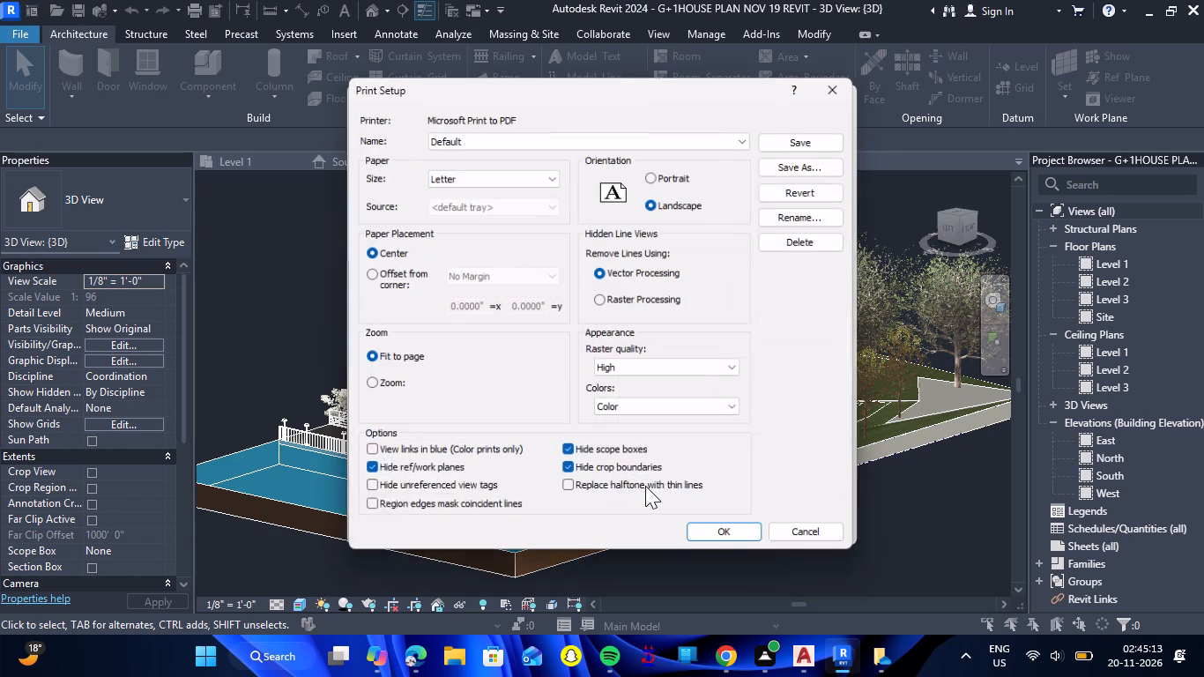
pyautogui.click(555, 178)
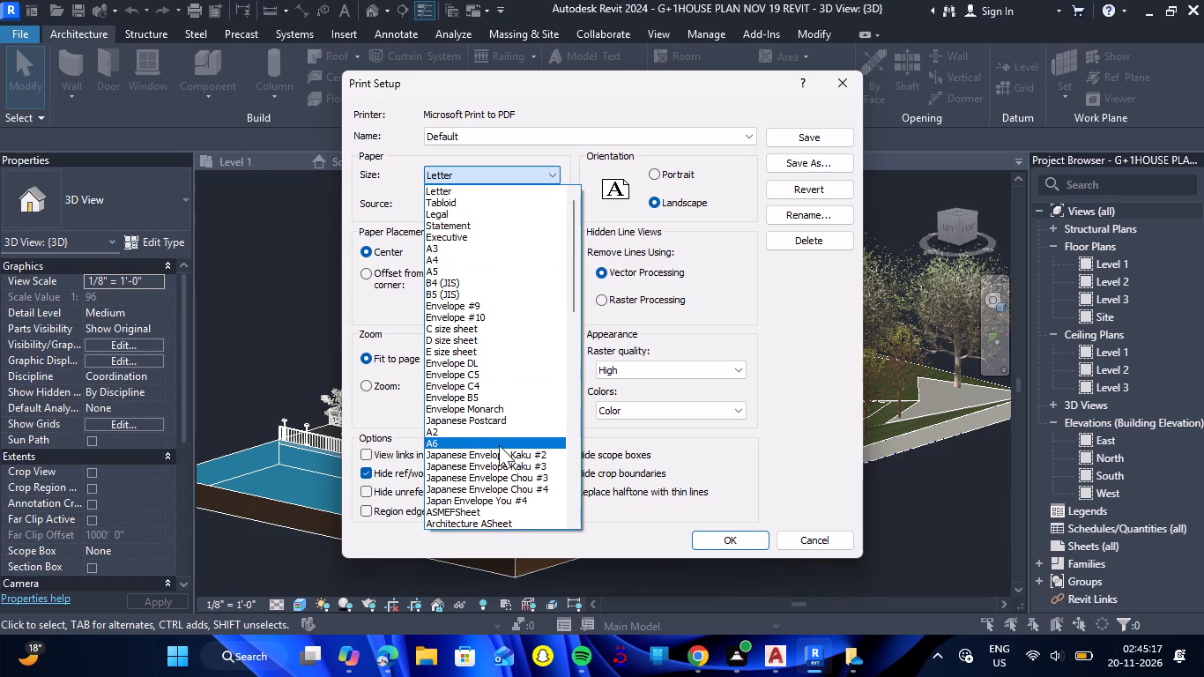
pyautogui.click(482, 259)
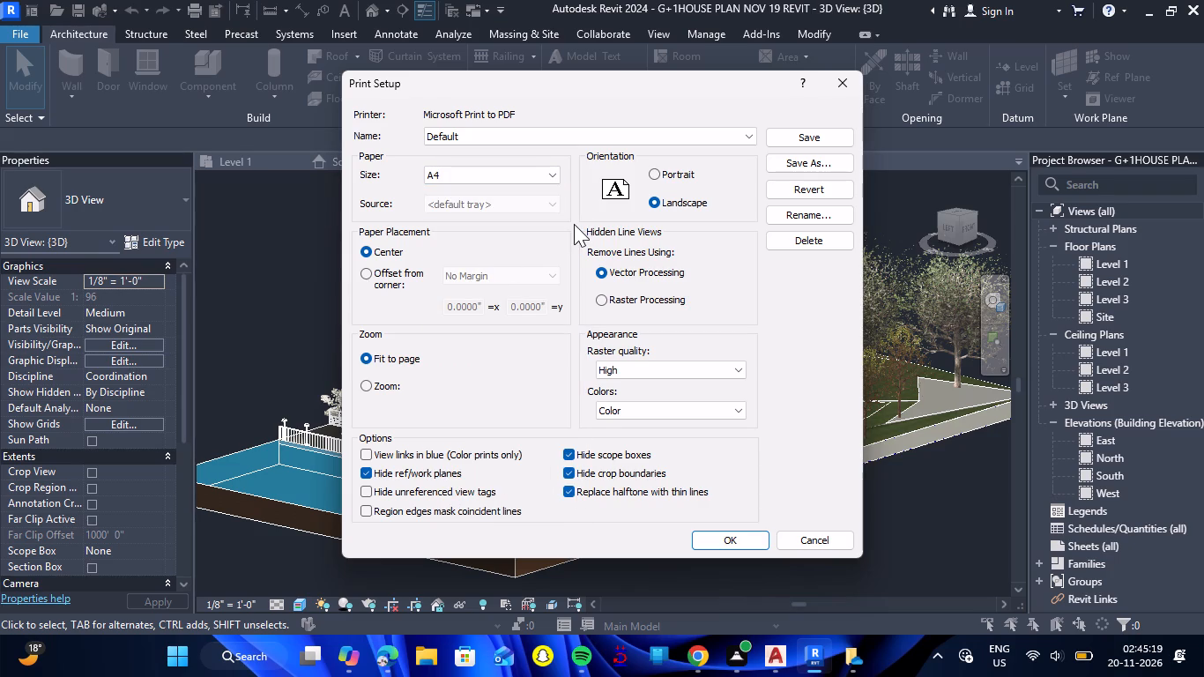
pyautogui.click(633, 137)
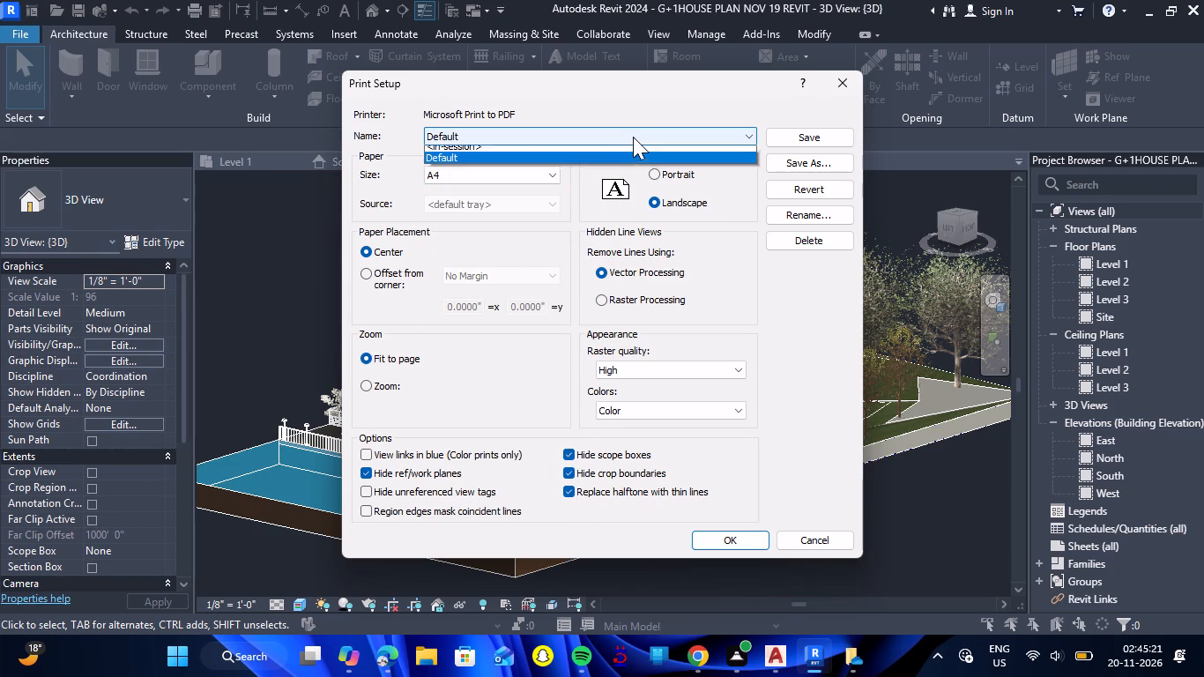
pyautogui.click(633, 137)
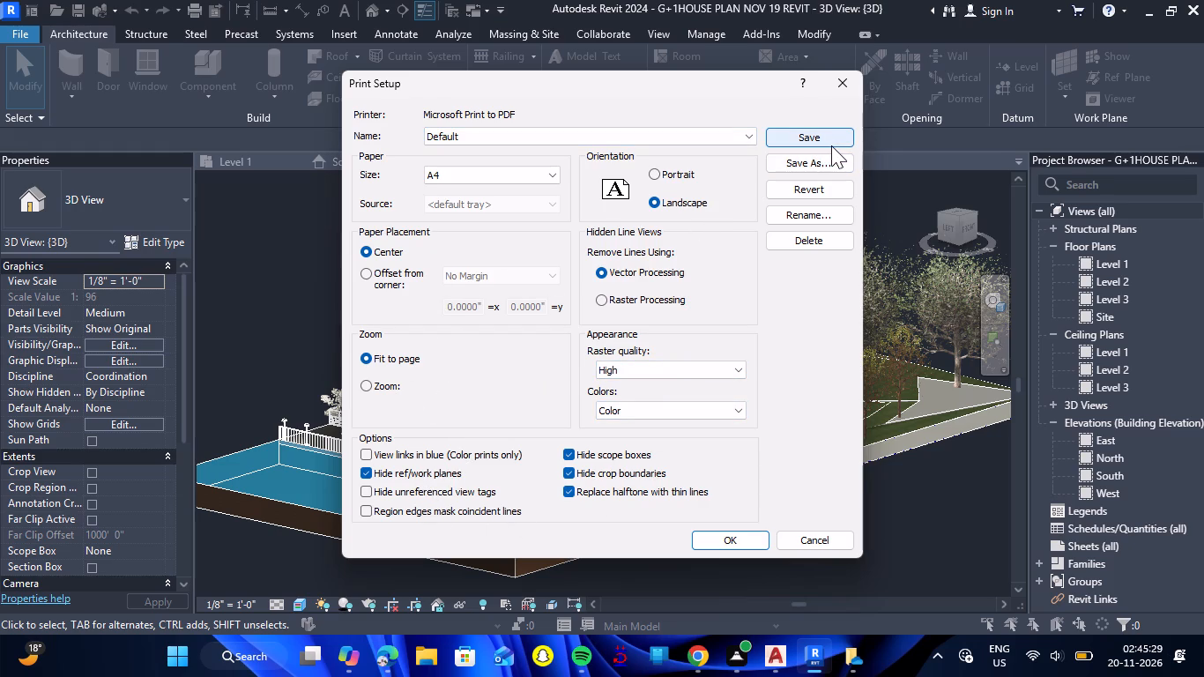
pyautogui.click(730, 539)
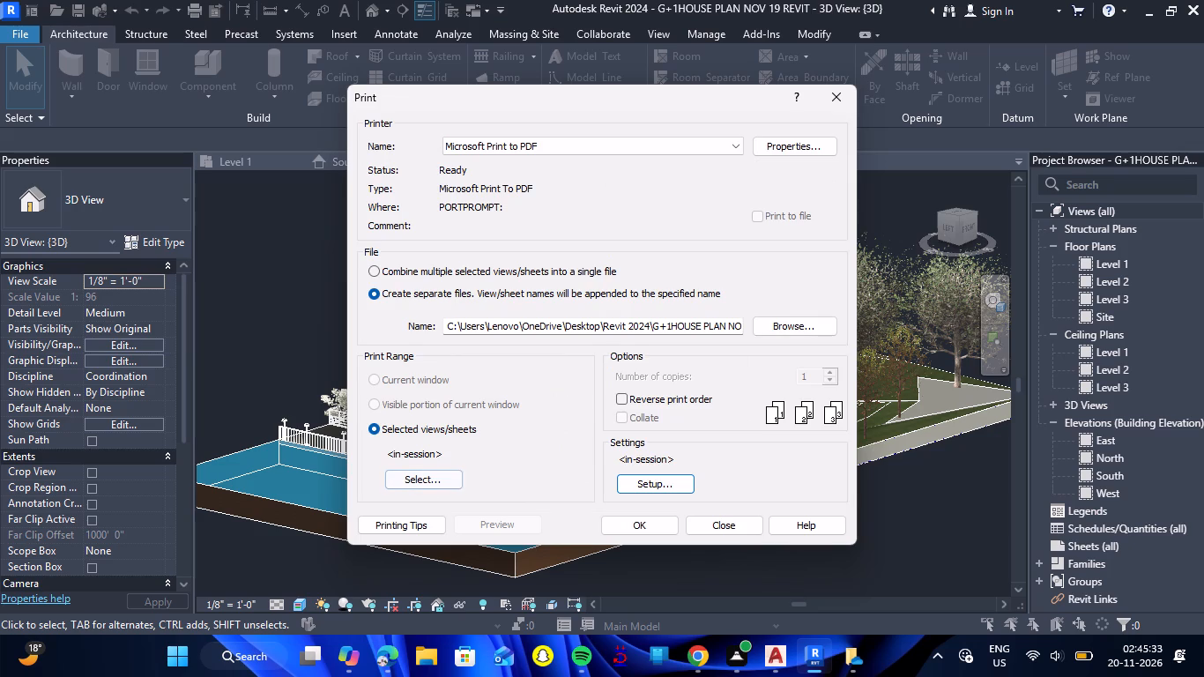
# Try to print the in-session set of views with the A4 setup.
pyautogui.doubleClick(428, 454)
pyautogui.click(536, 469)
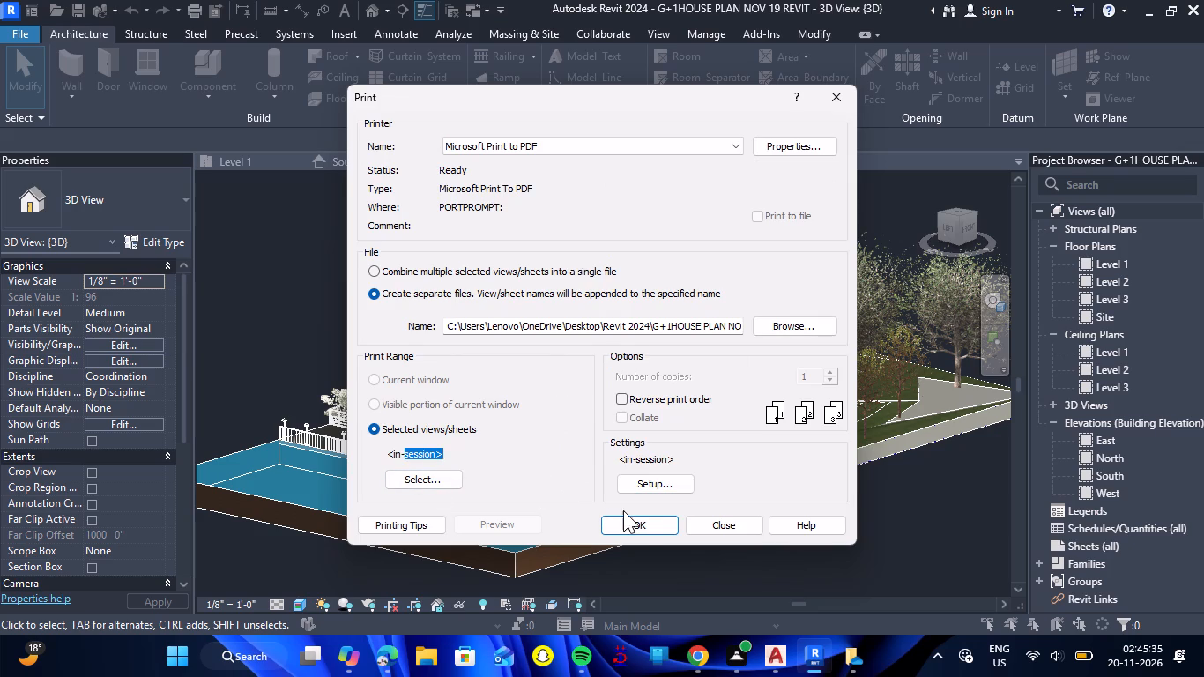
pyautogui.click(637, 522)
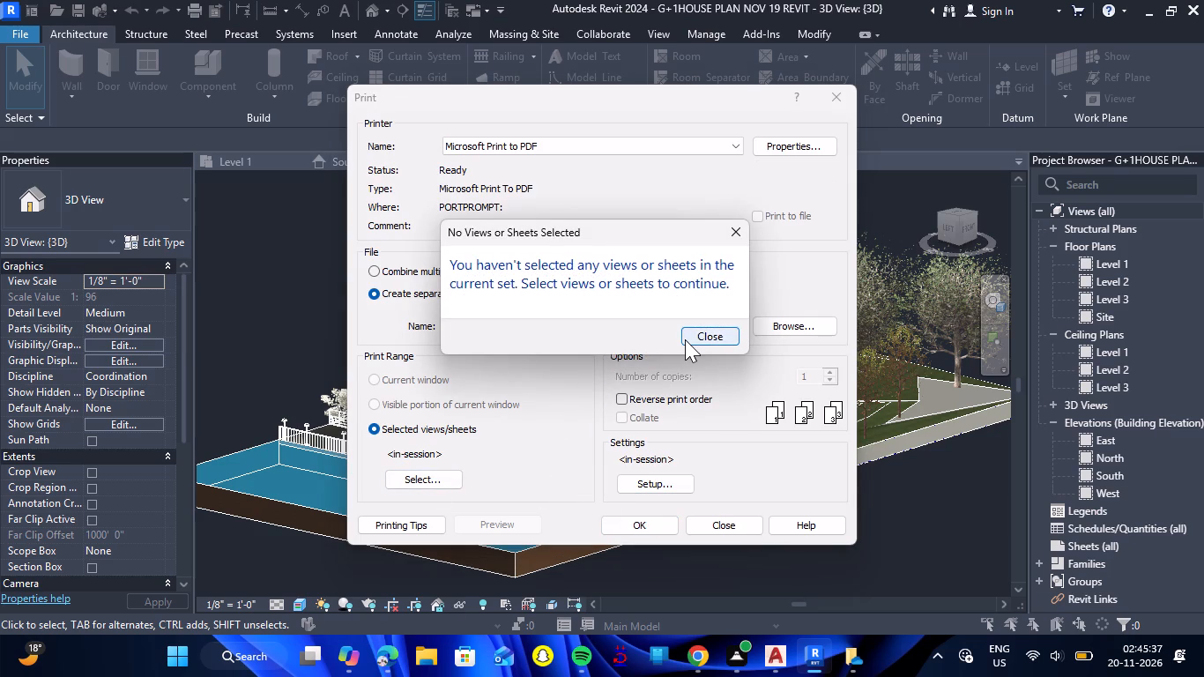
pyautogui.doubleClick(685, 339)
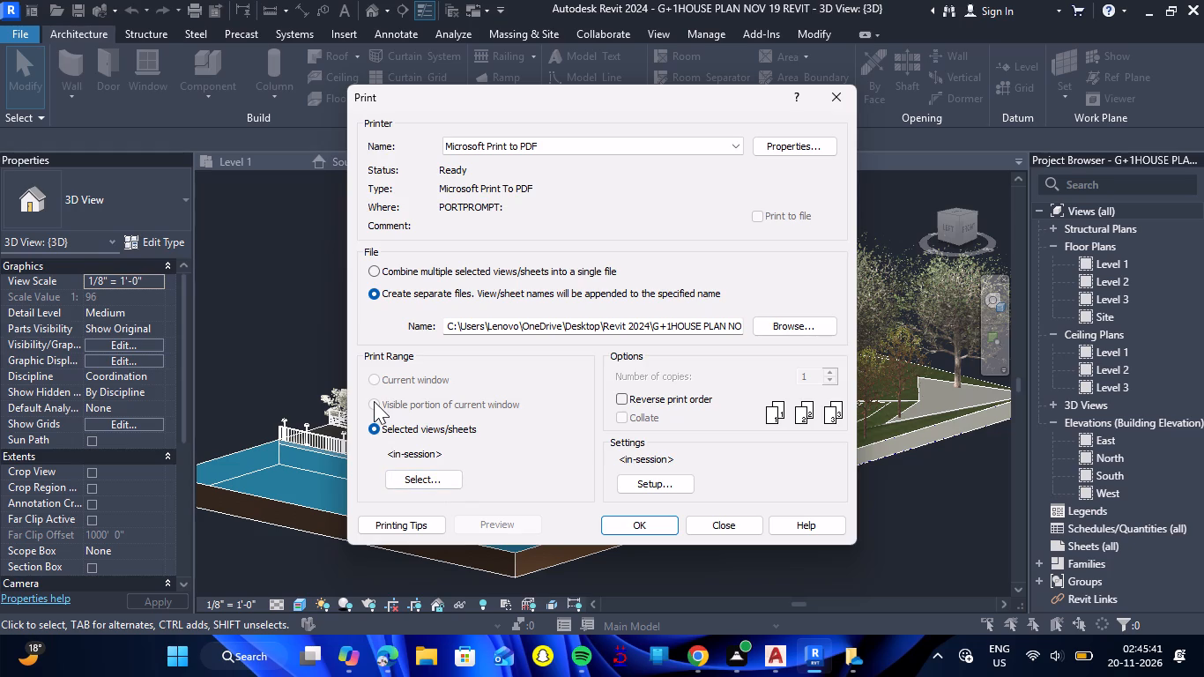
# Choose 3D View: {3D} as the only view included in the in-session print set.
pyautogui.click(382, 376)
pyautogui.click(432, 482)
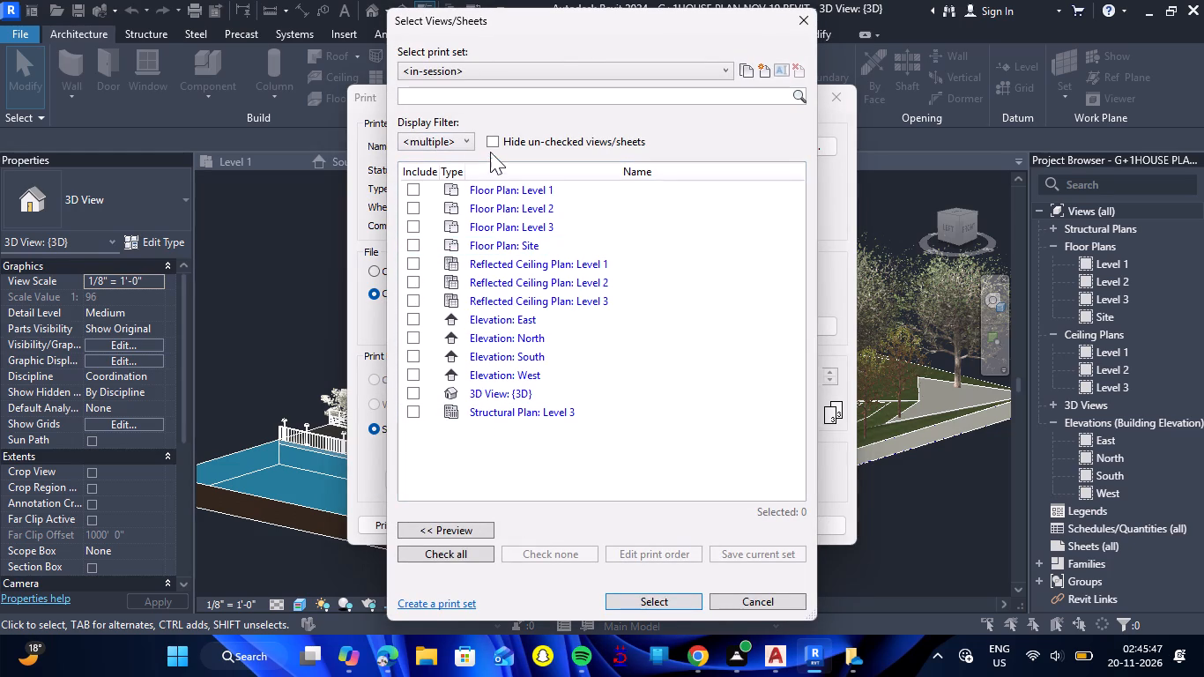
pyautogui.click(468, 150)
pyautogui.click(452, 178)
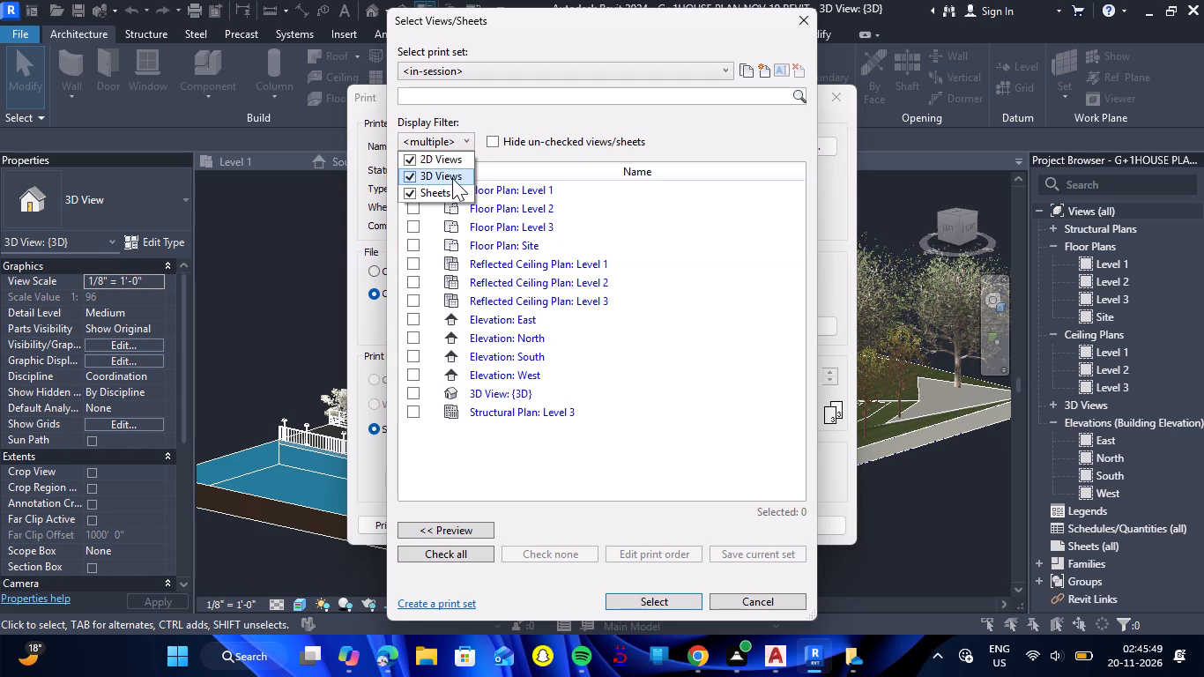
pyautogui.click(452, 178)
pyautogui.click(452, 178)
pyautogui.click(452, 178)
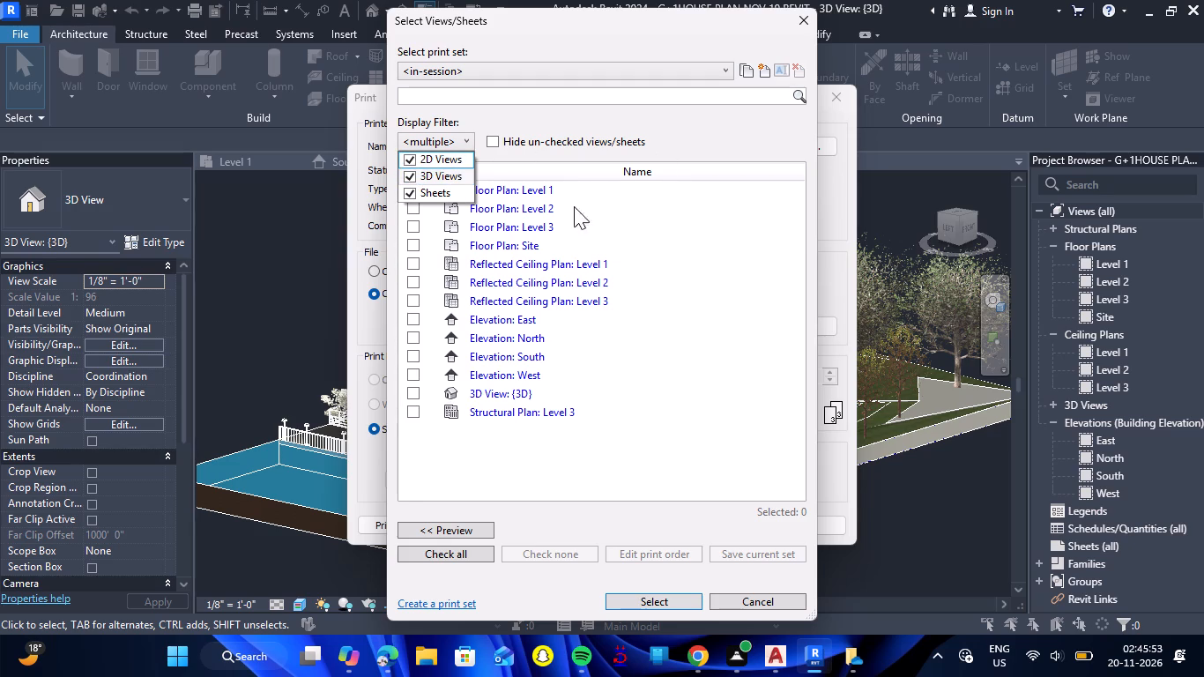
pyautogui.click(416, 396)
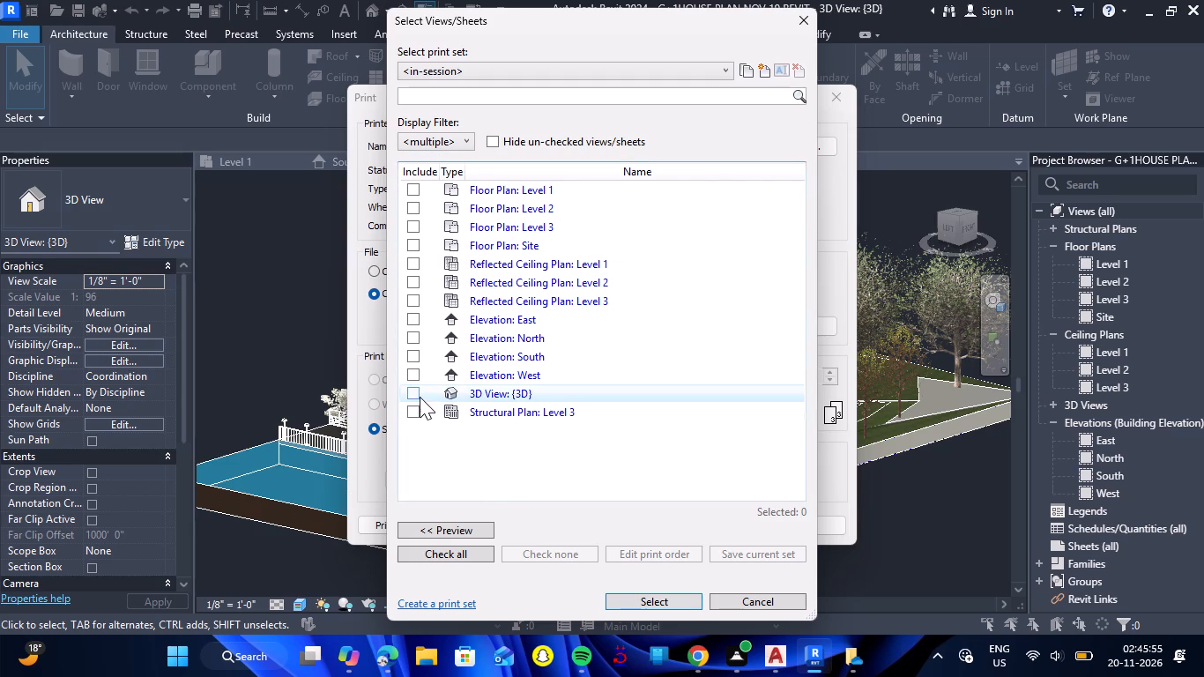
pyautogui.click(414, 397)
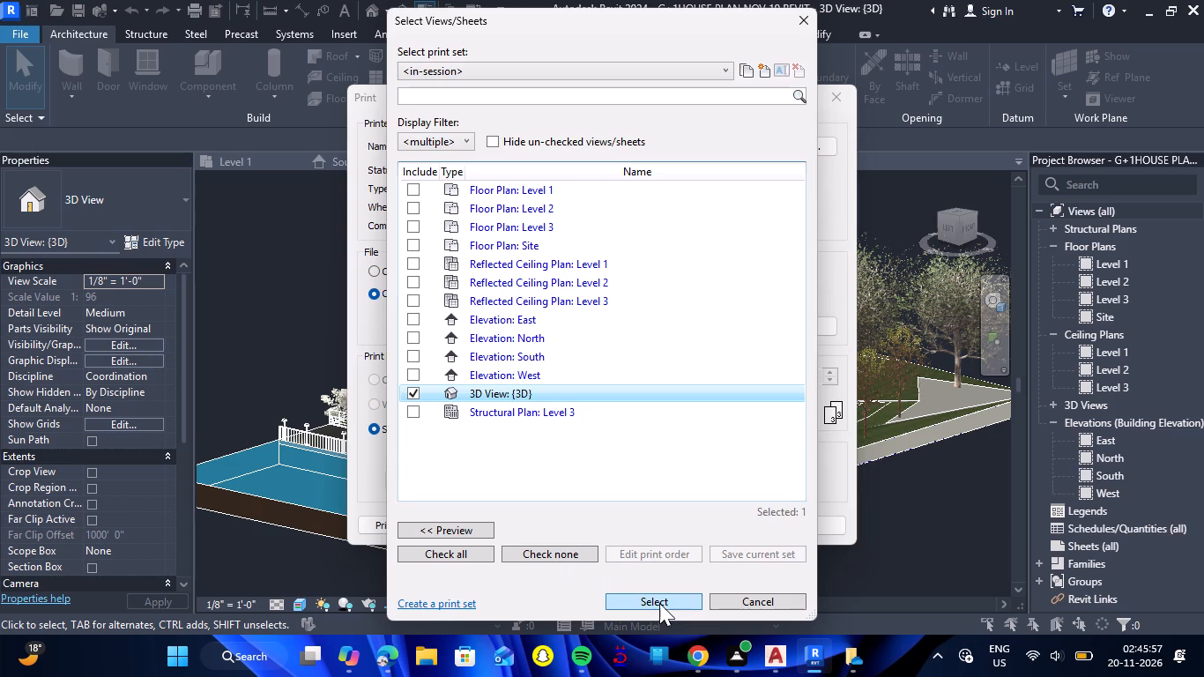
pyautogui.click(659, 603)
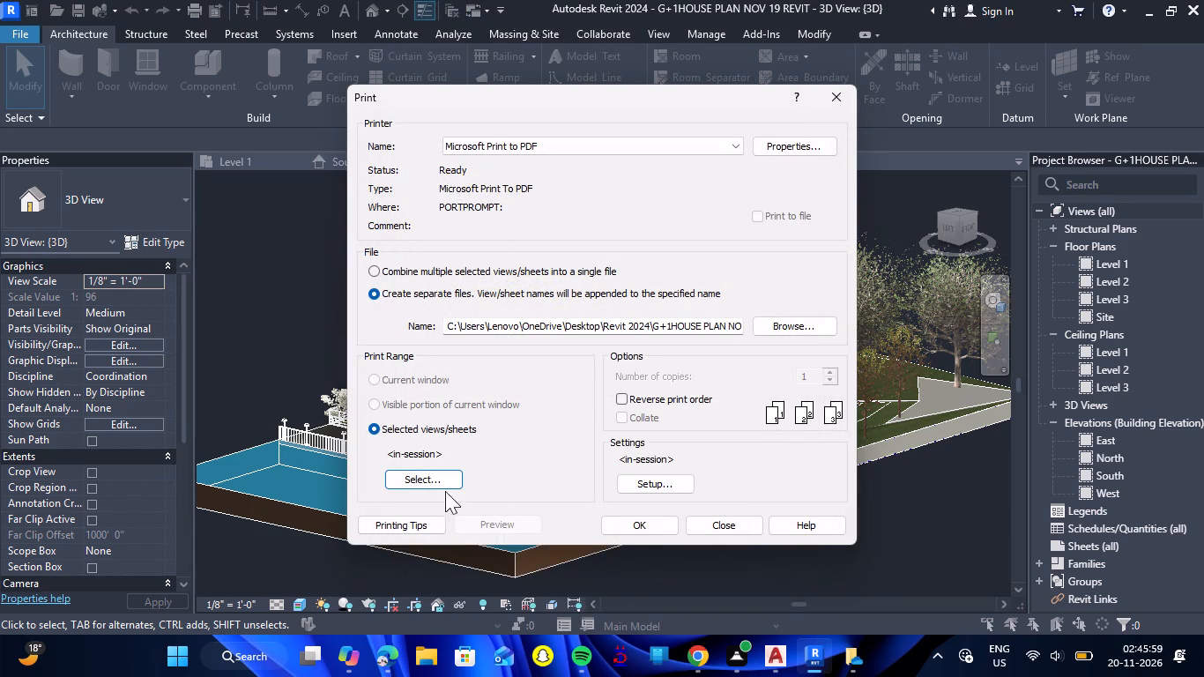
# Send the in-session 3D view to Microsoft Print to PDF as a separate file.
pyautogui.click(615, 519)
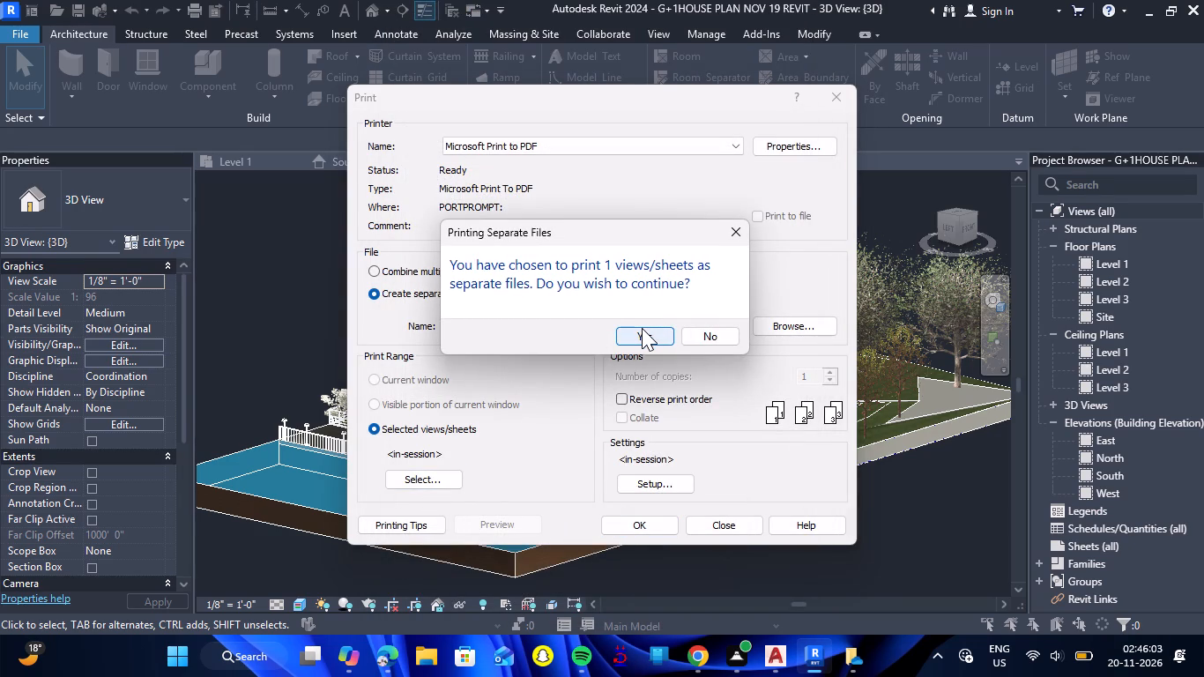
pyautogui.click(644, 334)
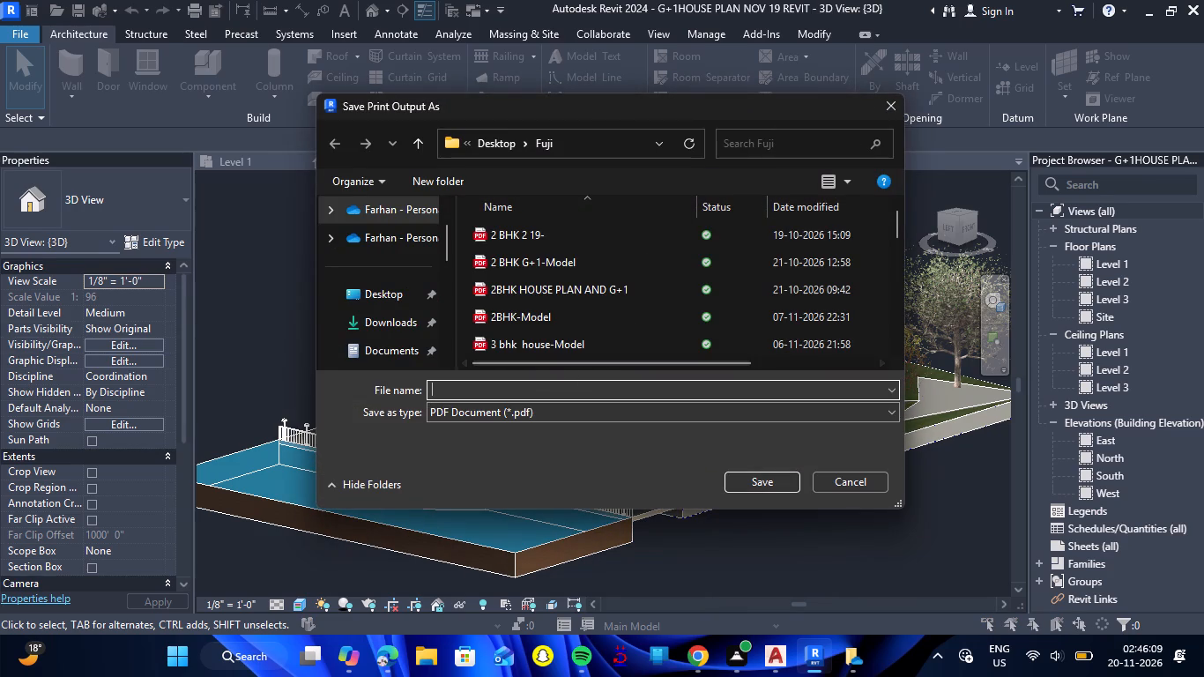
# Save the print output as a PDF document named G+1HOUSE PLAN NOV 19 REVIT PDF.
pyautogui.click(539, 394)
pyautogui.press('g')
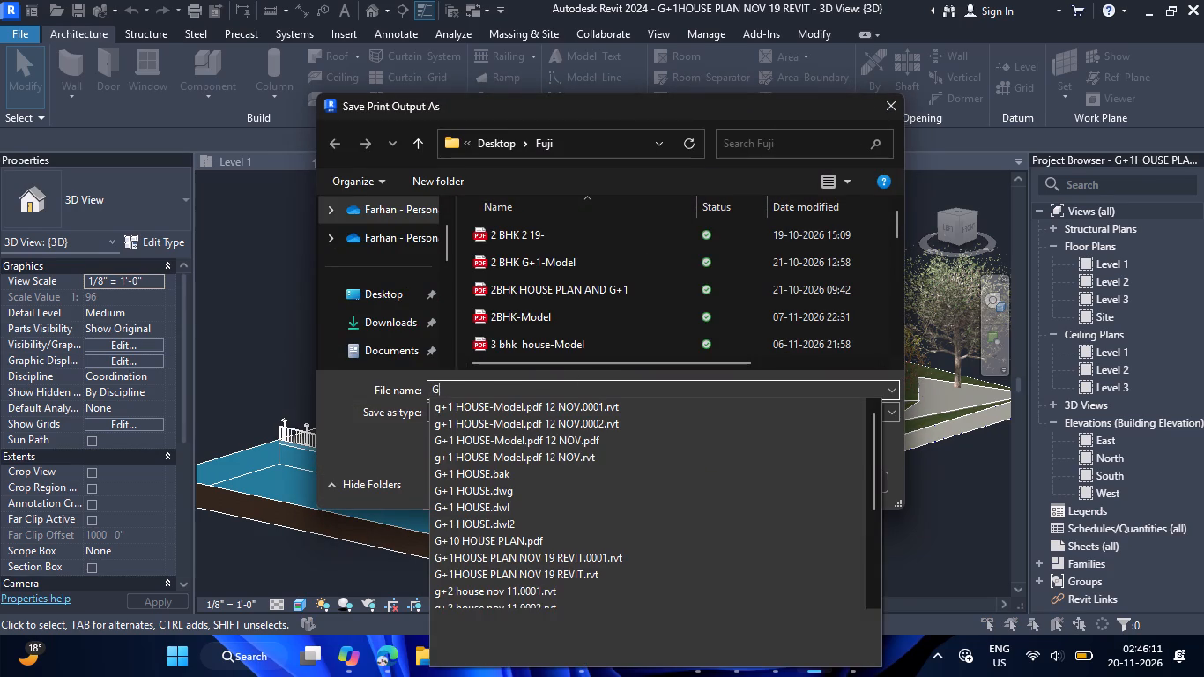
pyautogui.hotkey('shift', '+')
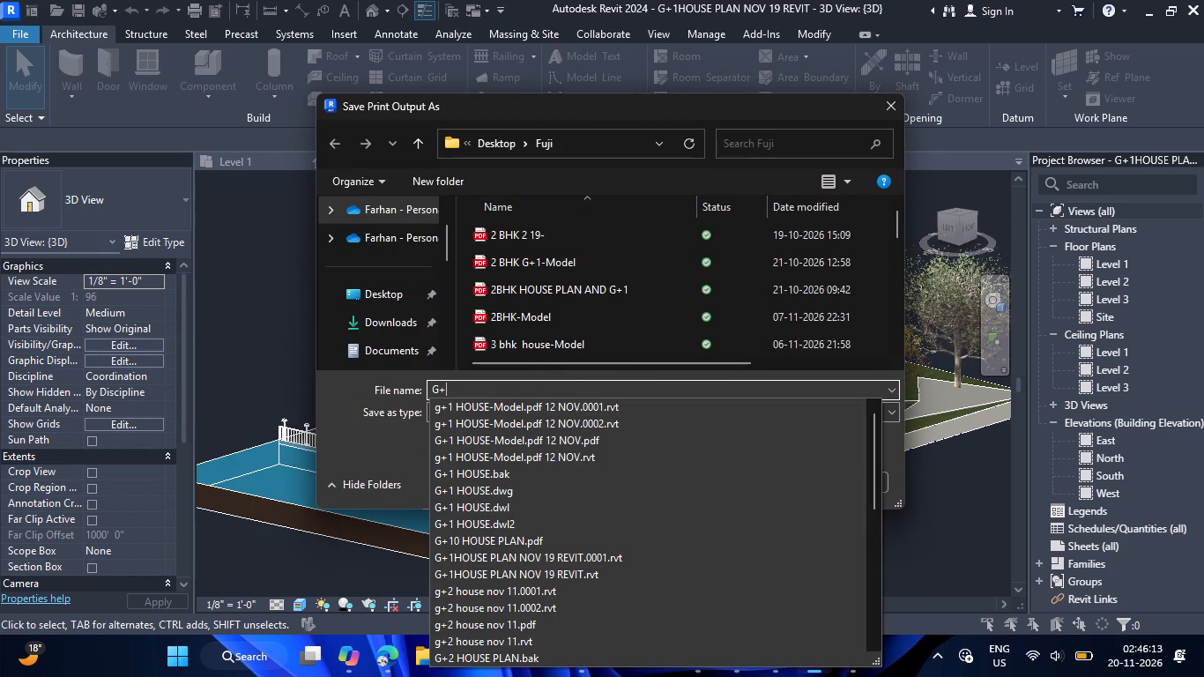
pyautogui.press('Down')
pyautogui.press('Down')
pyautogui.press('Down')
pyautogui.press('Down')
pyautogui.press('Down')
pyautogui.press('Down')
pyautogui.press('Down')
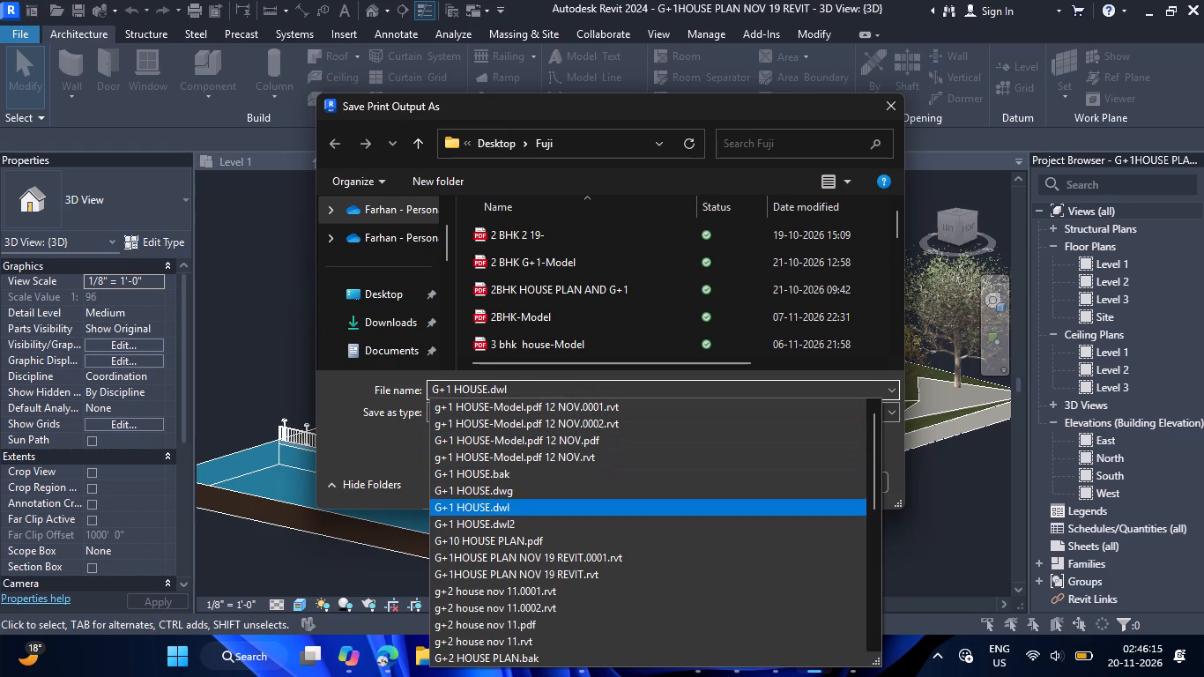
pyautogui.press('Down')
pyautogui.press('Down')
pyautogui.press('Down')
pyautogui.press('Down')
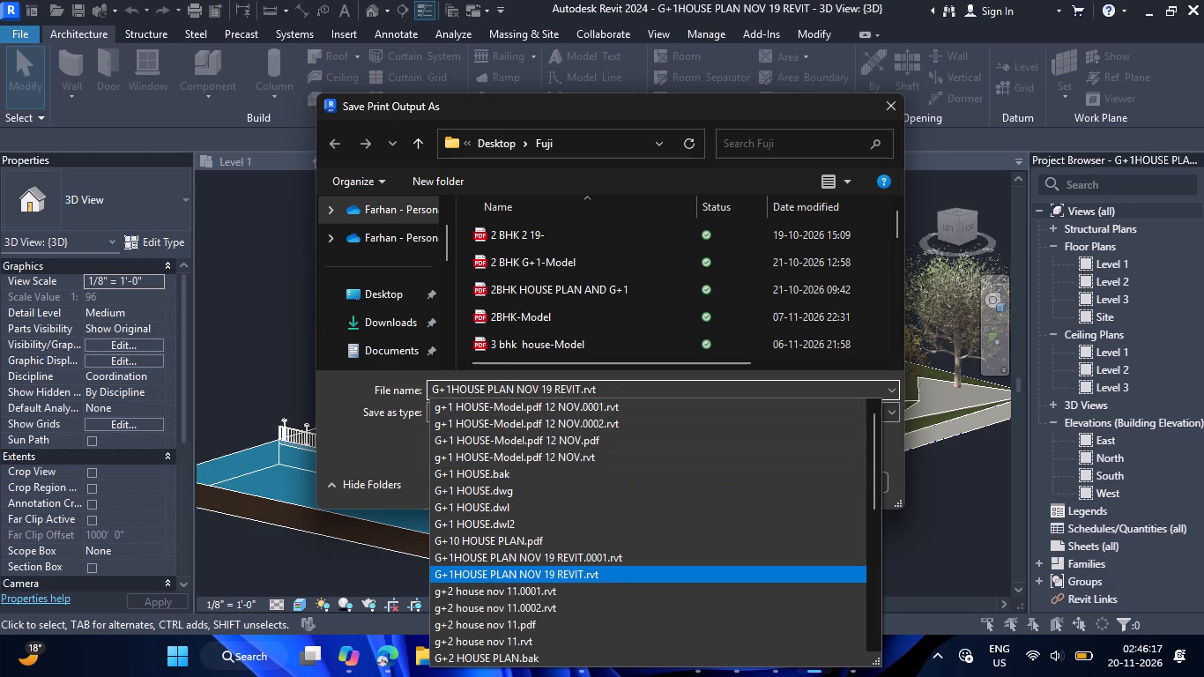
pyautogui.press('BackSpace')
pyautogui.press('BackSpace')
pyautogui.press('BackSpace')
pyautogui.press('BackSpace')
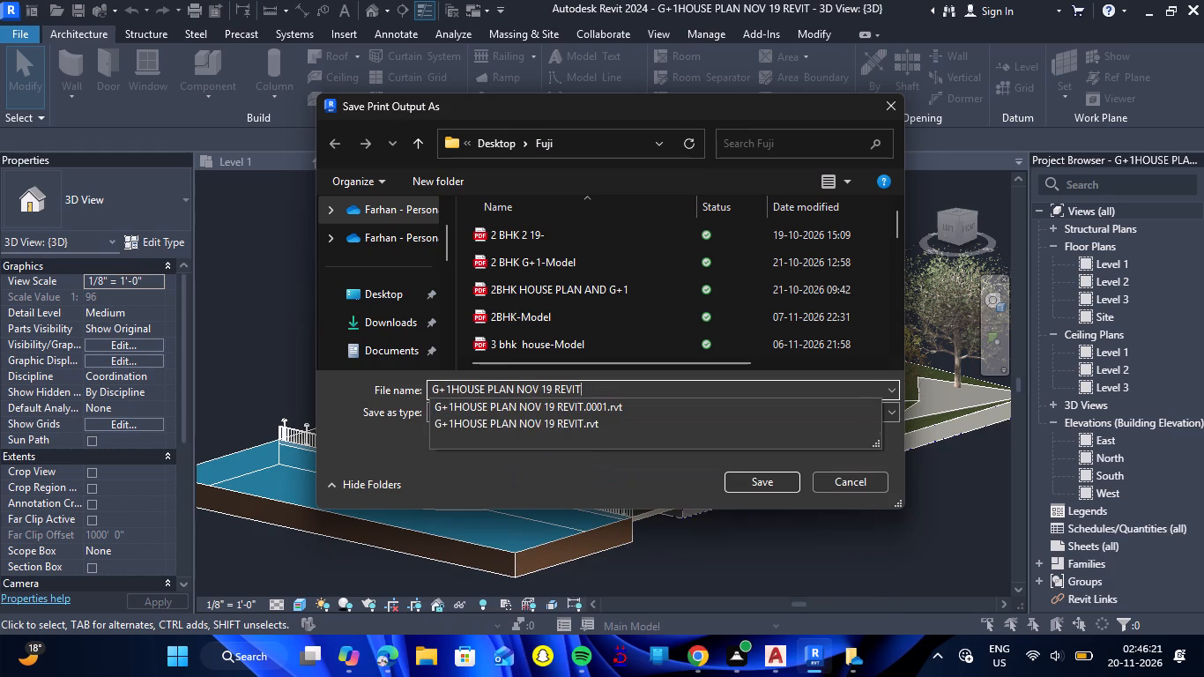
pyautogui.press('space')
pyautogui.press('p')
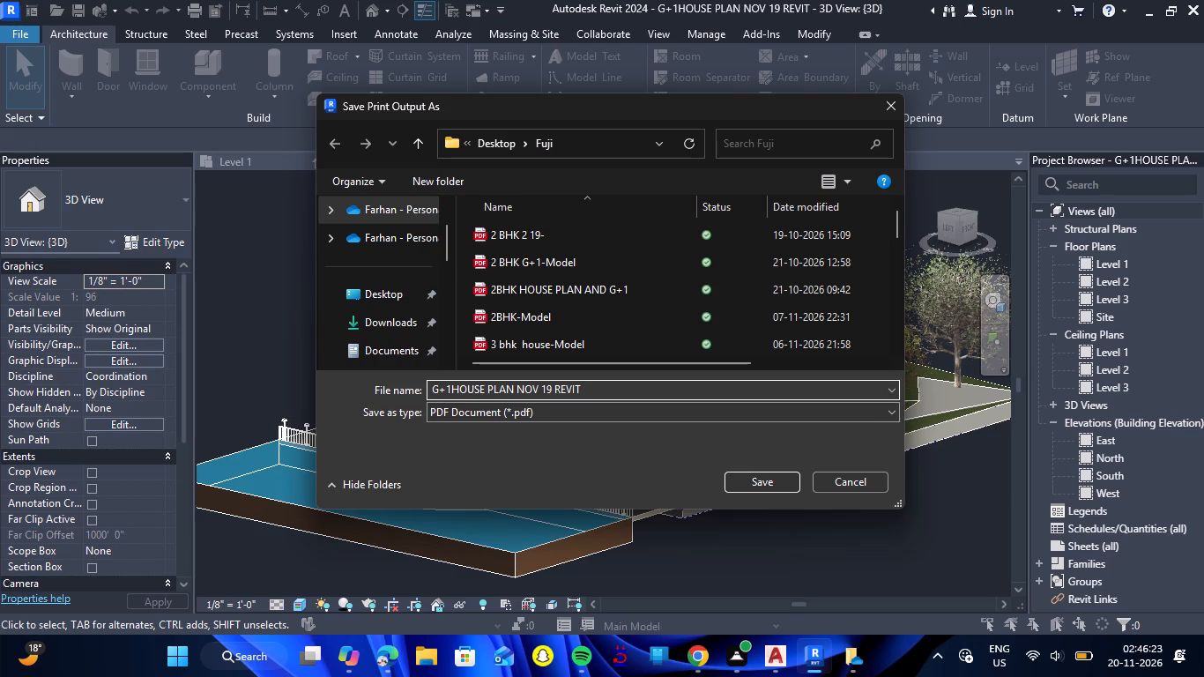
pyautogui.write('DF')
pyautogui.press('space')
pyautogui.click(345, 299)
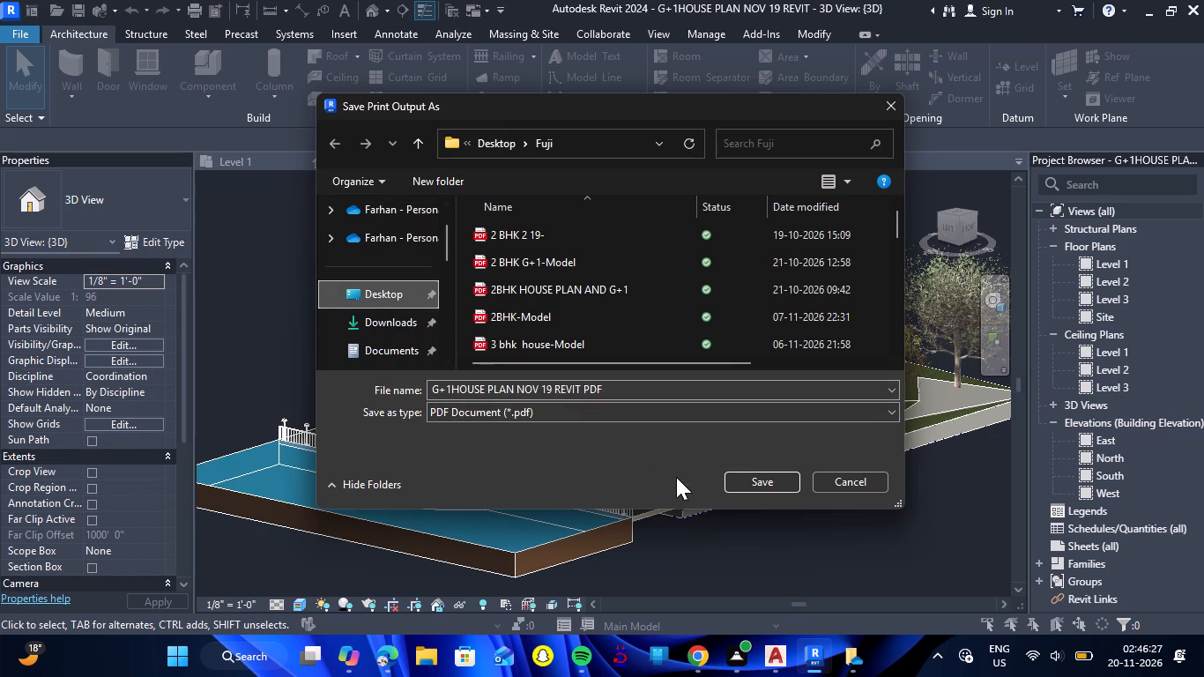
pyautogui.click(750, 481)
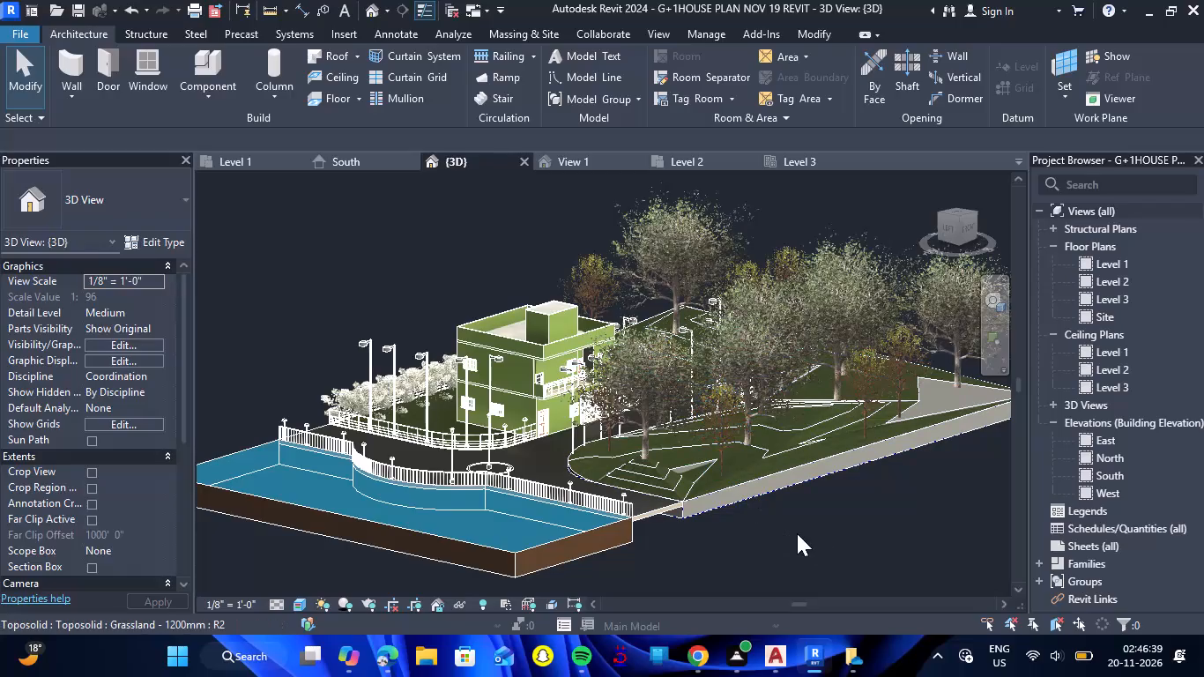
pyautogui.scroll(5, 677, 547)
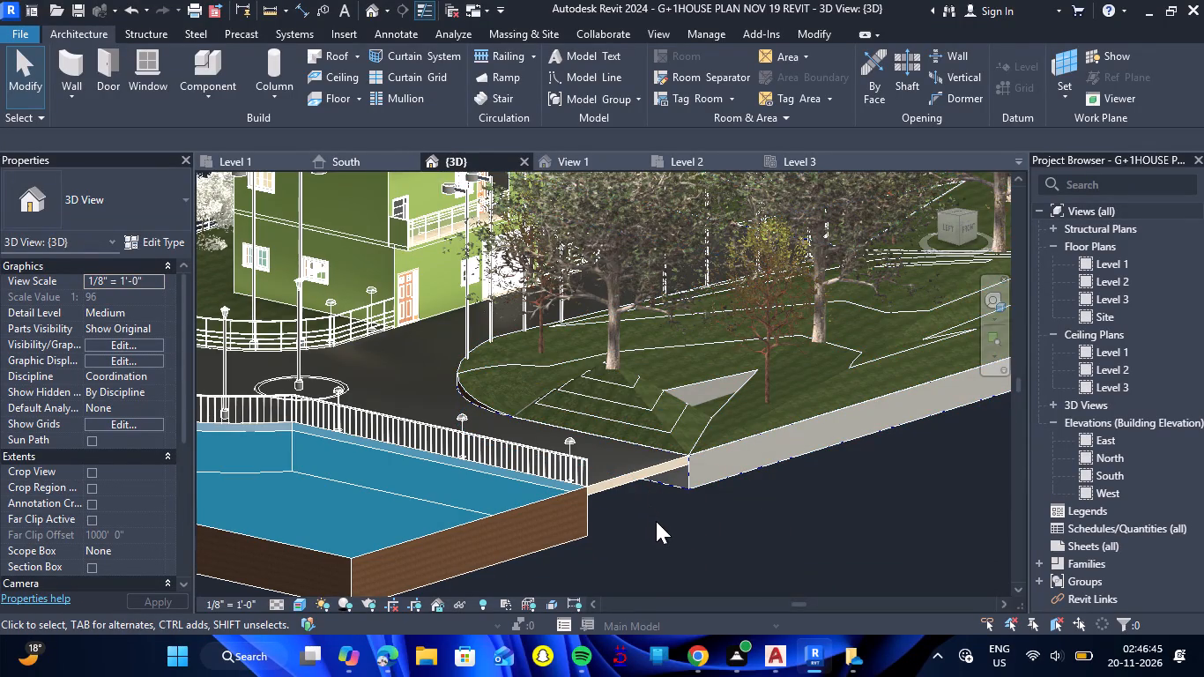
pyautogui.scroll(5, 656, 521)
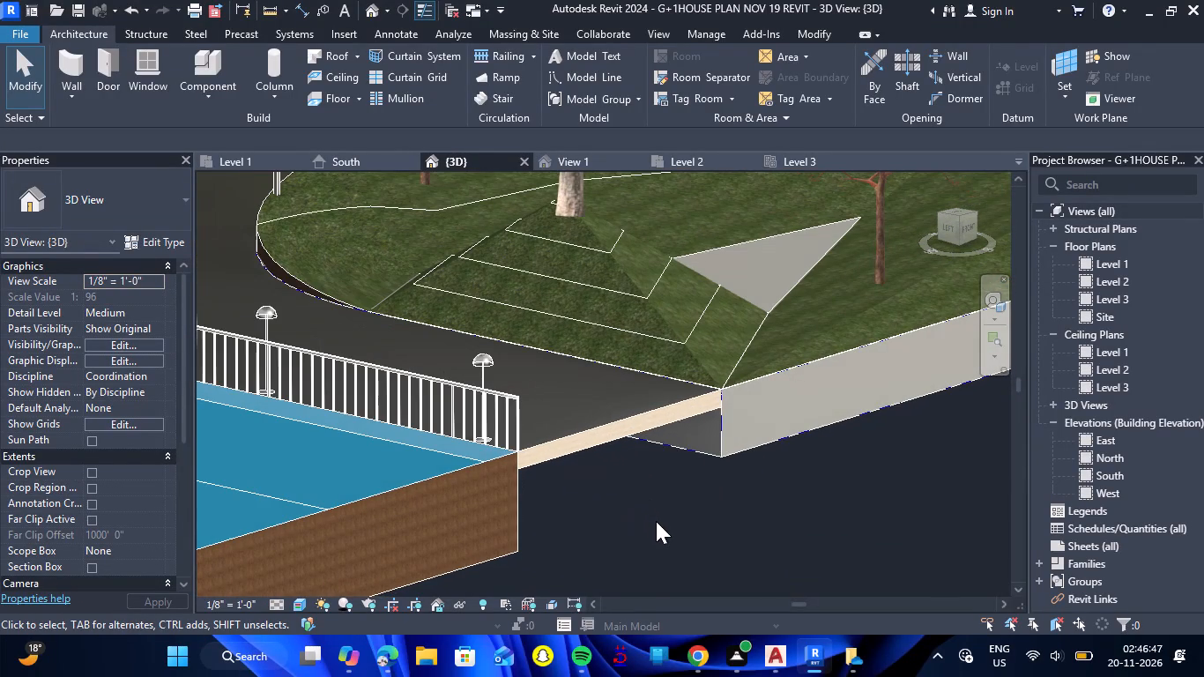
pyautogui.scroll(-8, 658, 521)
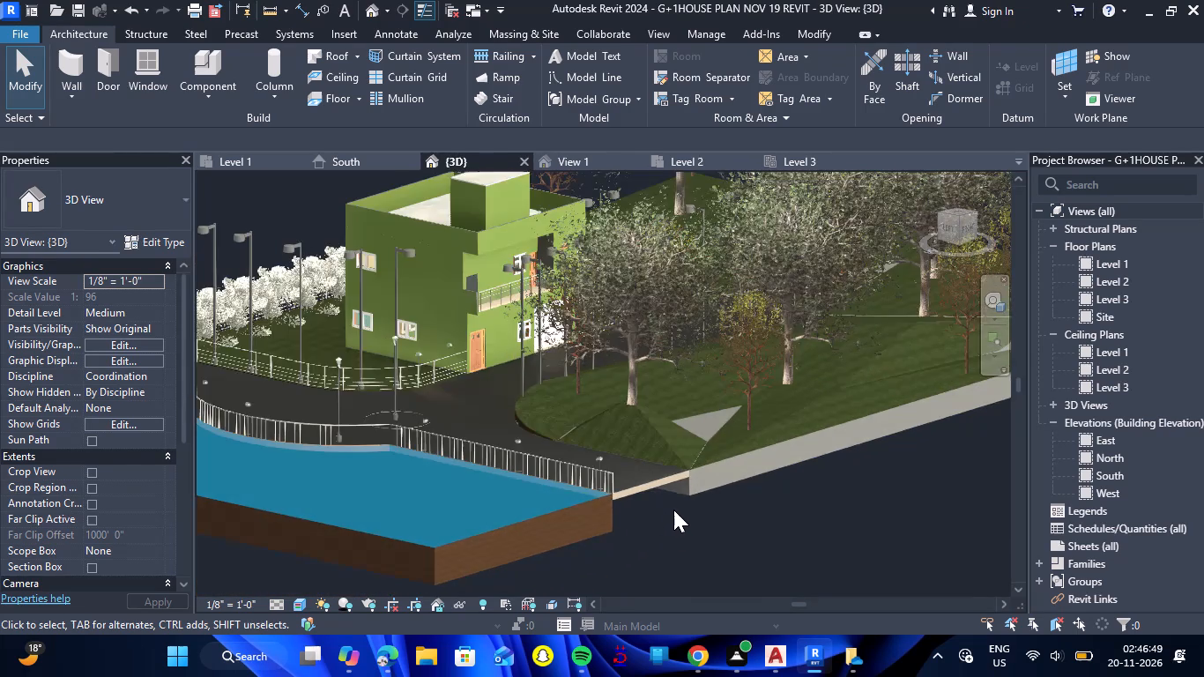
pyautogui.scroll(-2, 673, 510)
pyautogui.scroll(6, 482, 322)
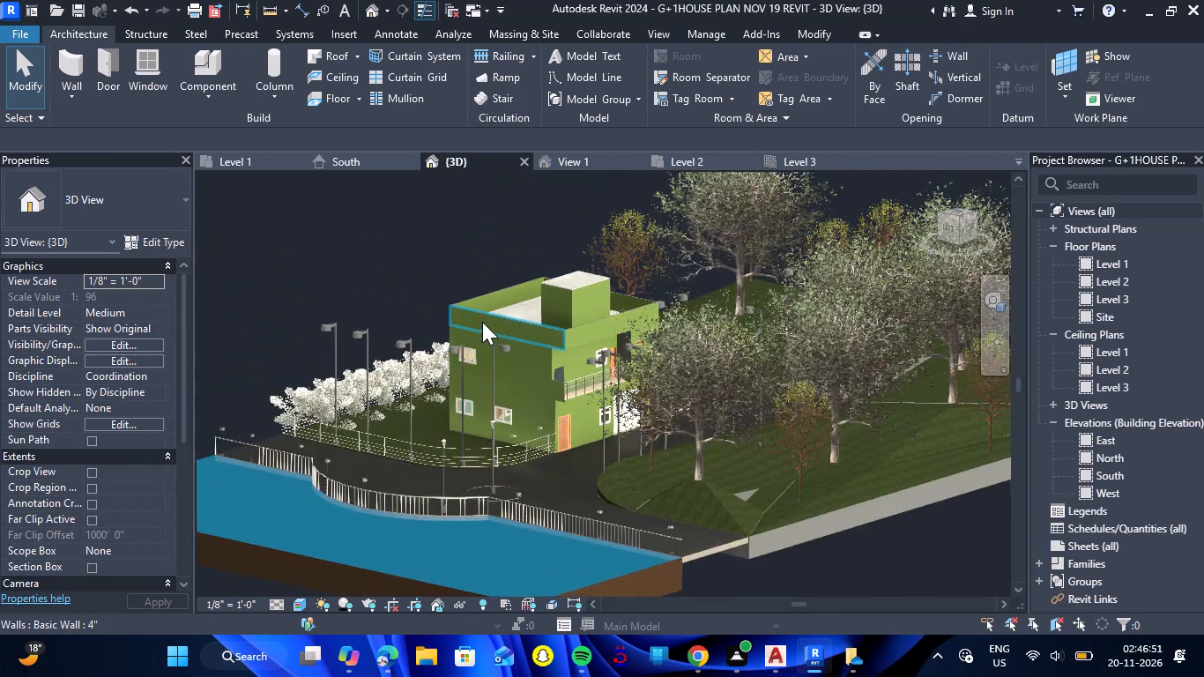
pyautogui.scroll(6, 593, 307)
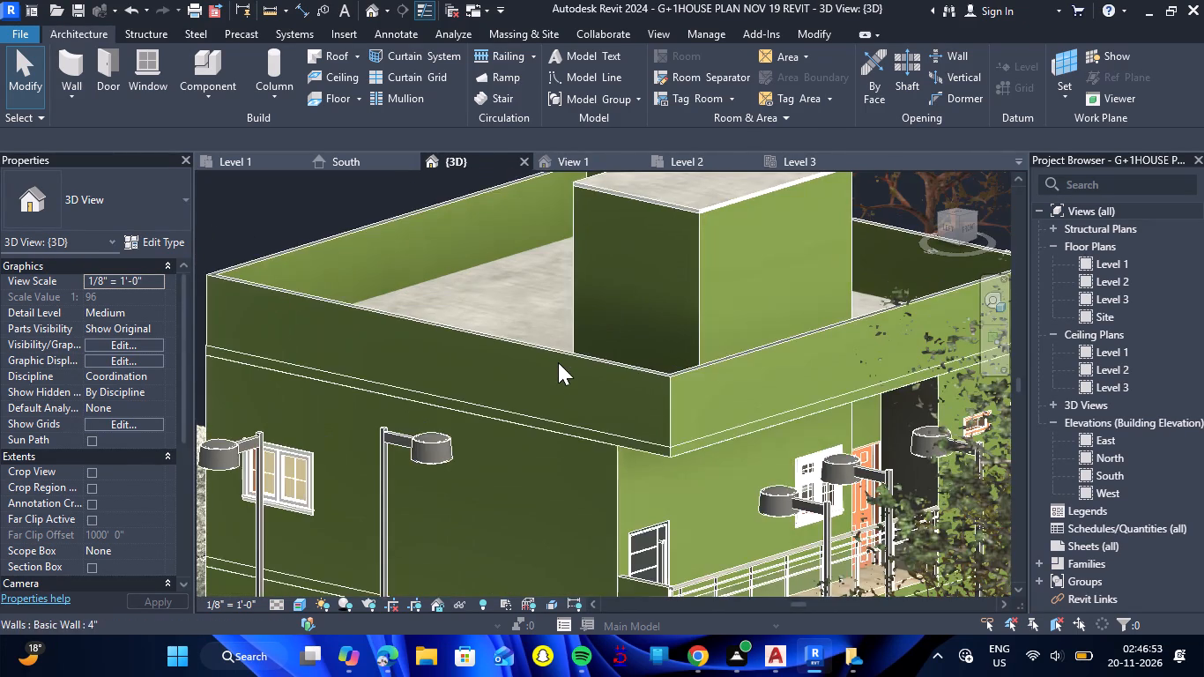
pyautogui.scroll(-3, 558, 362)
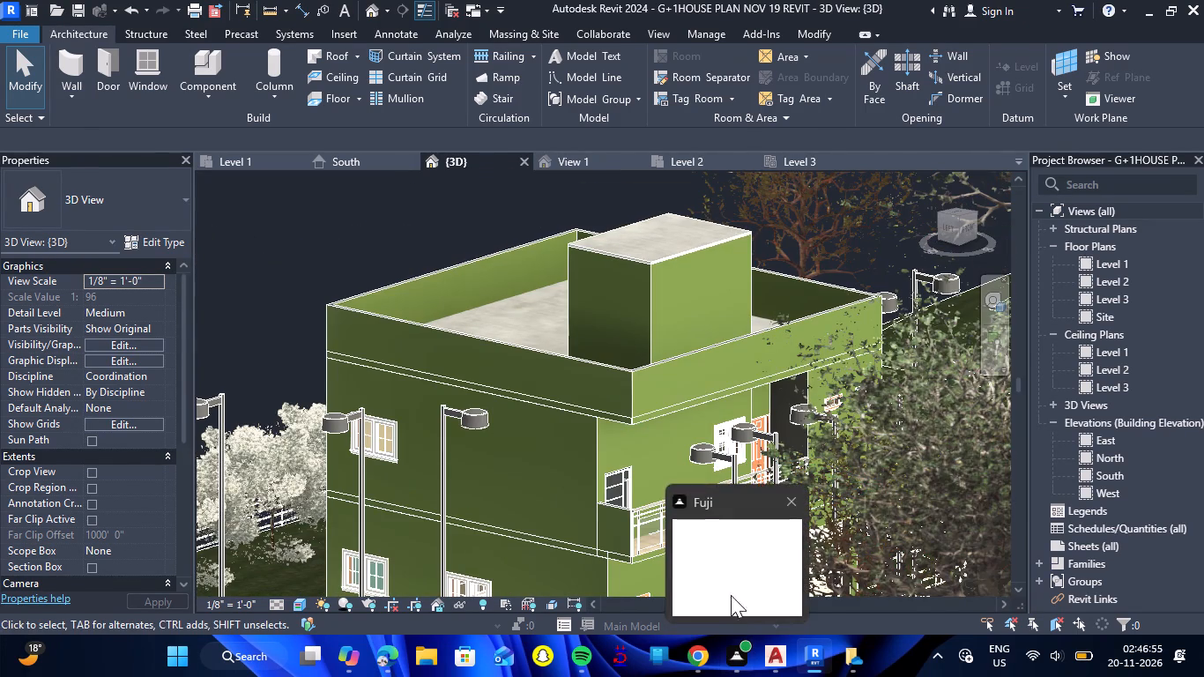